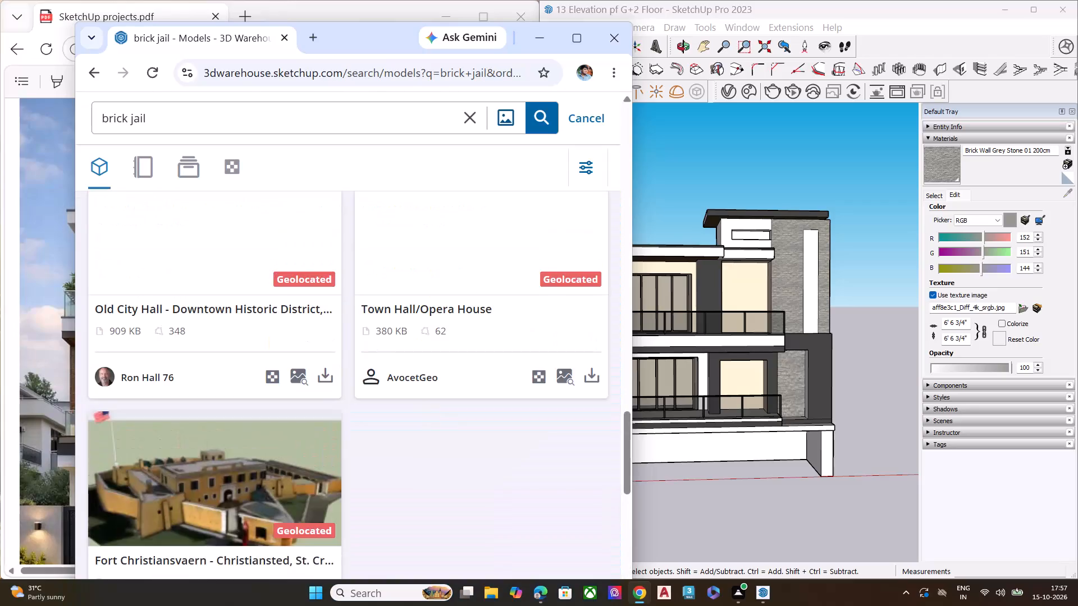
Browse the 3D Warehouse results for "brick jail" for a suitable perforated screen model, and leave the site.
scroll(365, 332, down, 3)
scroll(365, 332, up, 3)
scroll(365, 332, down, 1)
scroll(365, 332, up, 2)
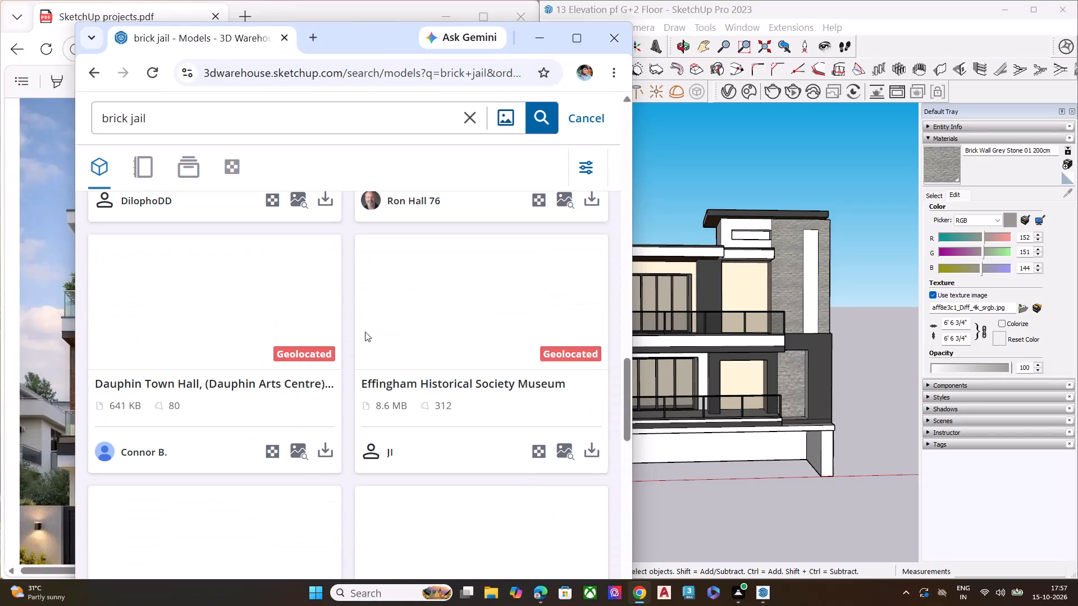
scroll(366, 334, up, 7)
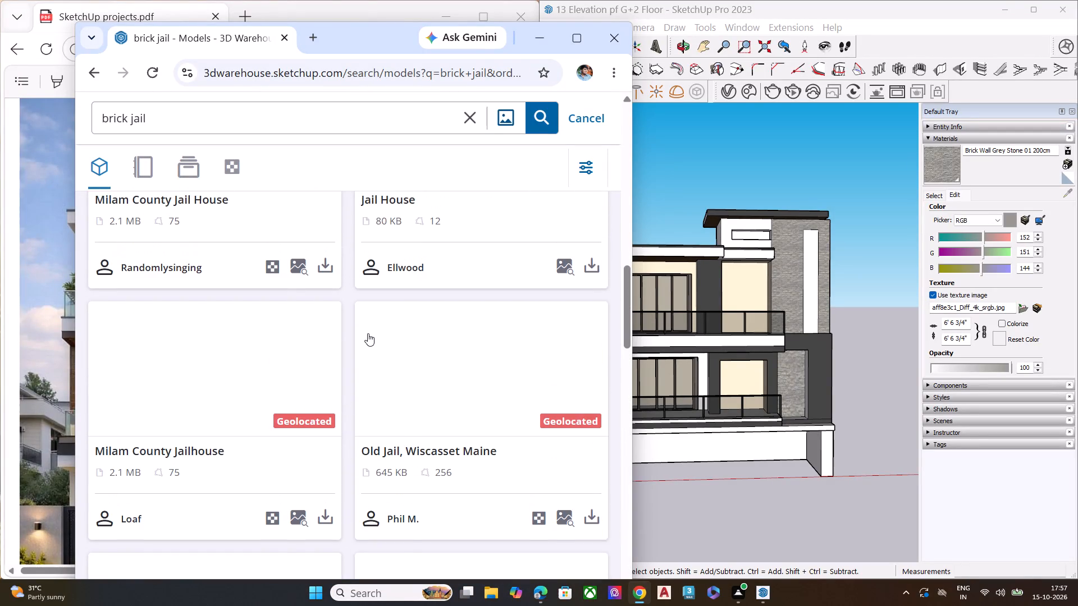
scroll(368, 333, up, 3)
scroll(368, 333, down, 1)
scroll(368, 333, up, 5)
scroll(368, 333, down, 1)
scroll(368, 333, up, 7)
click(465, 118)
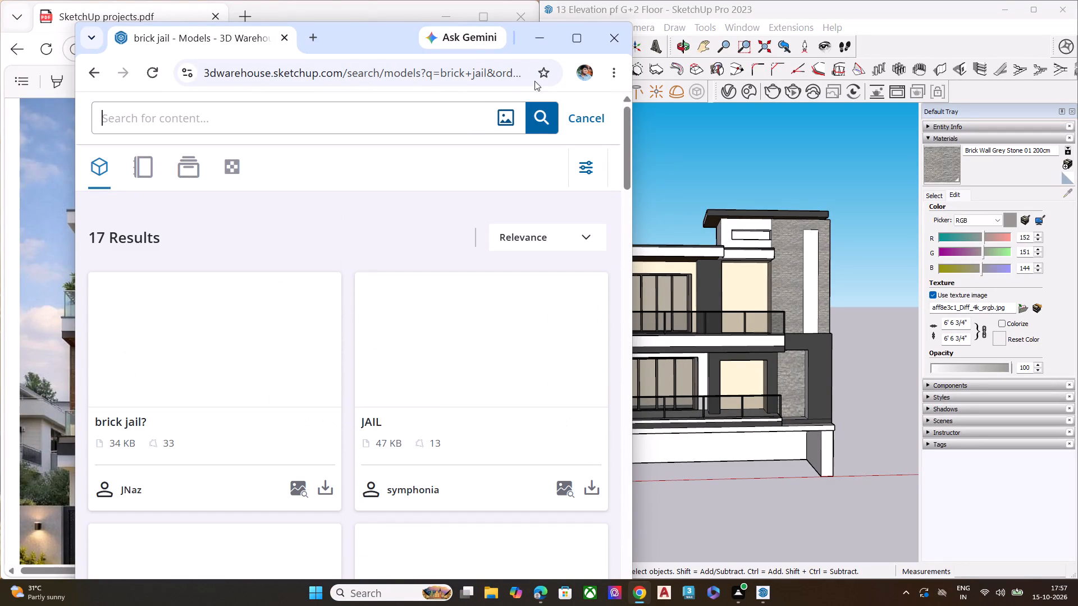
click(616, 34)
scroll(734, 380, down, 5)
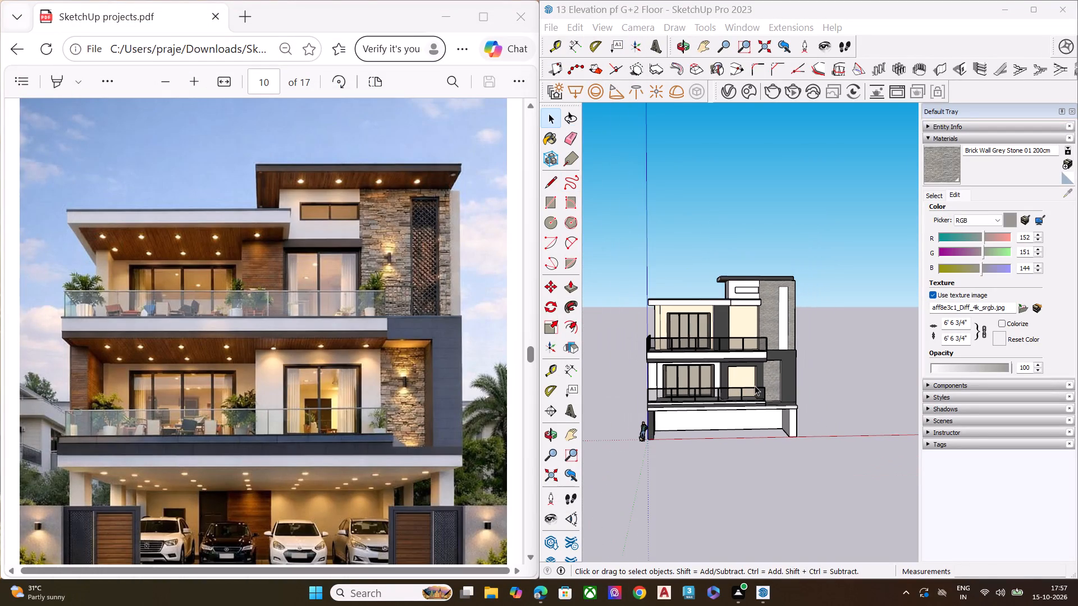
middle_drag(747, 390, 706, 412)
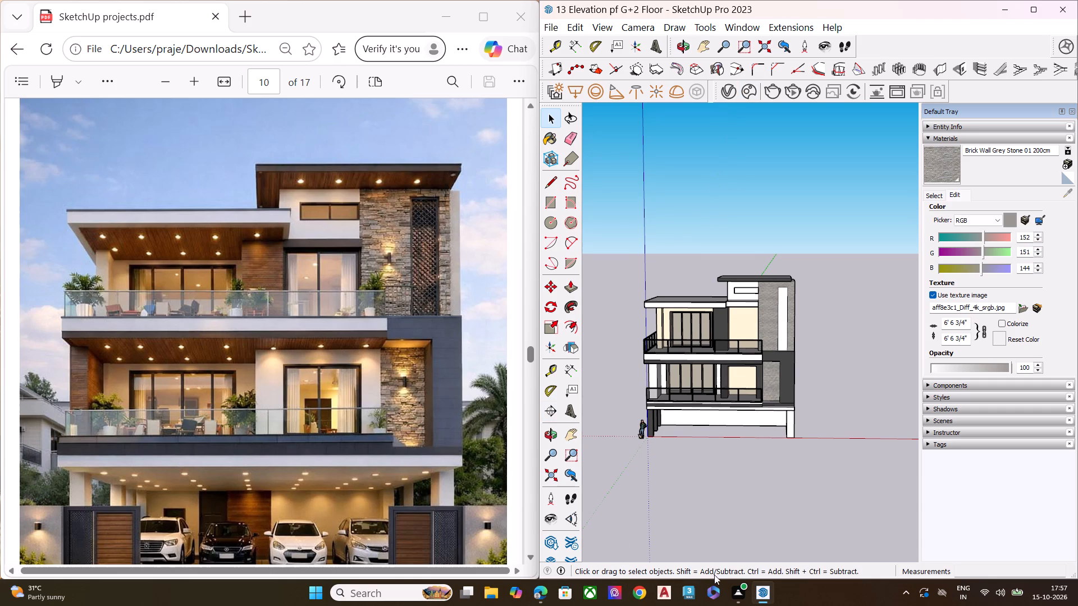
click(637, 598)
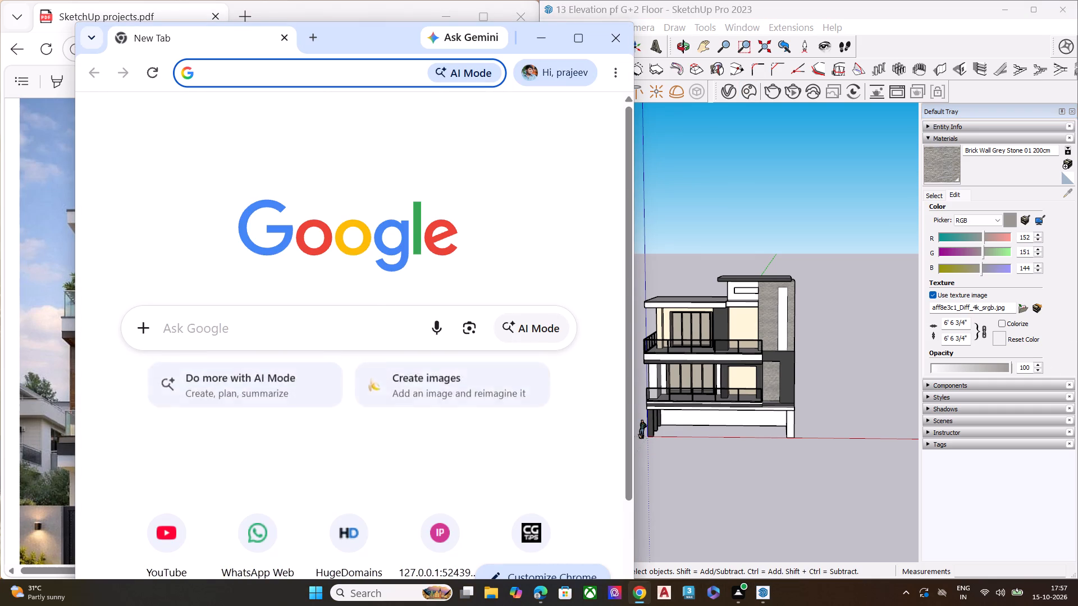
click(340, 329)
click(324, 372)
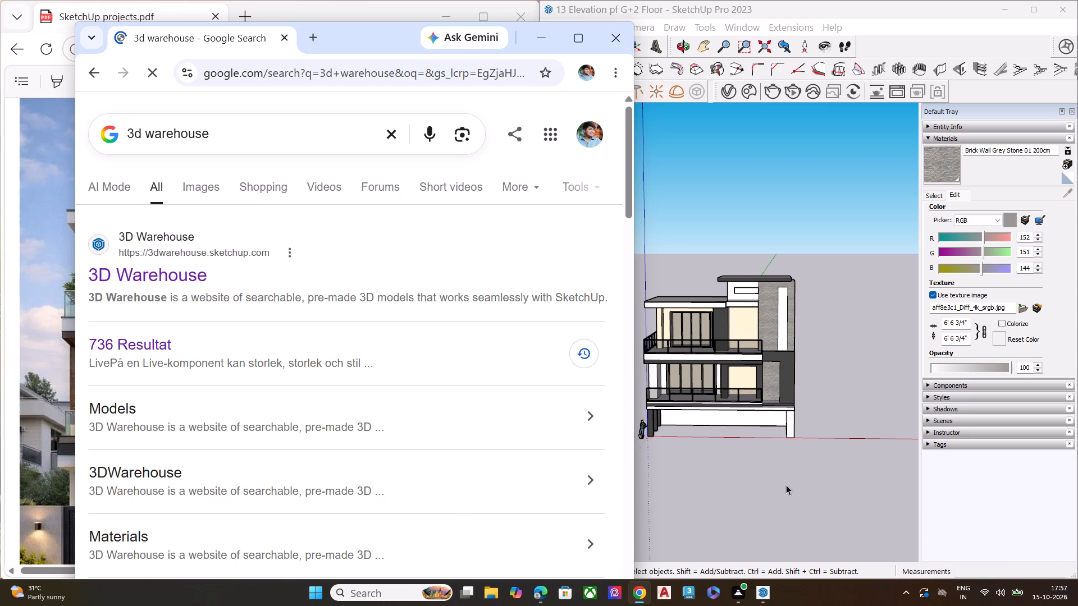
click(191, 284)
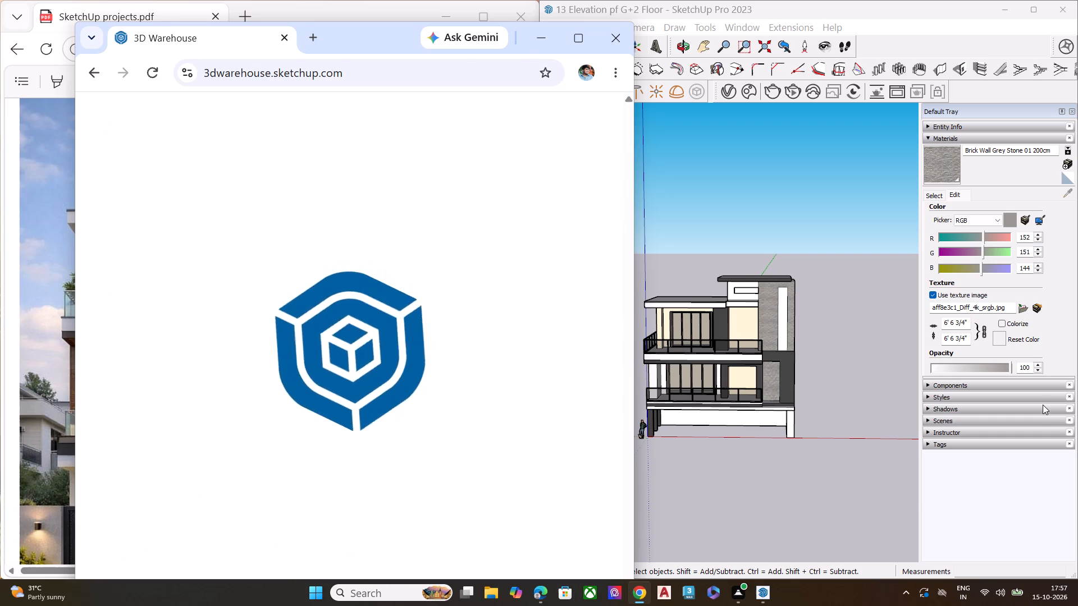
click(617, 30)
Import the patterned panel model Back+Drop.skp from the Downloads folder.
click(554, 33)
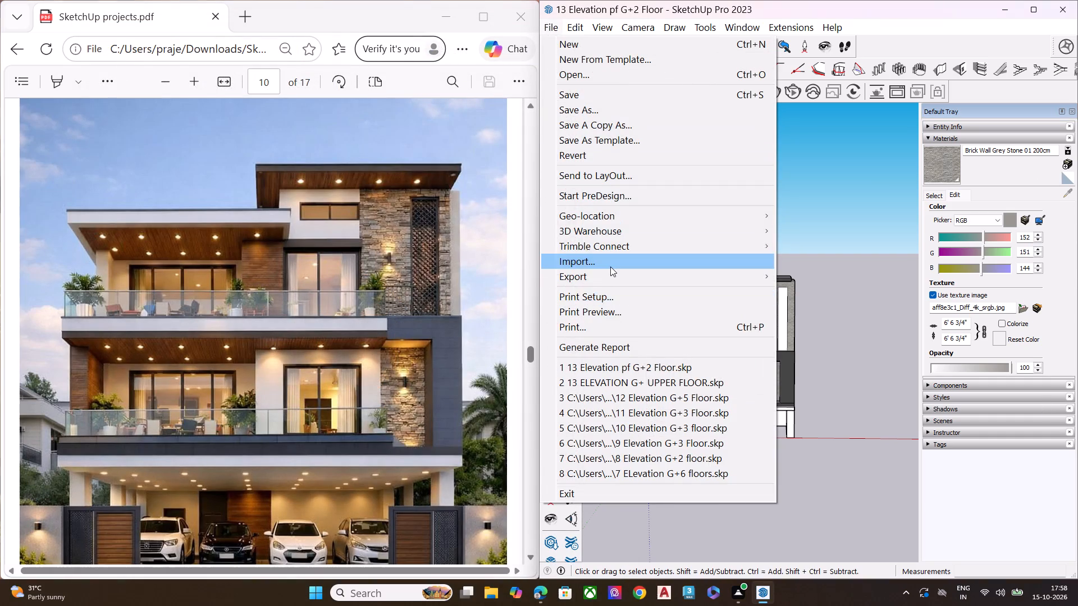
click(610, 267)
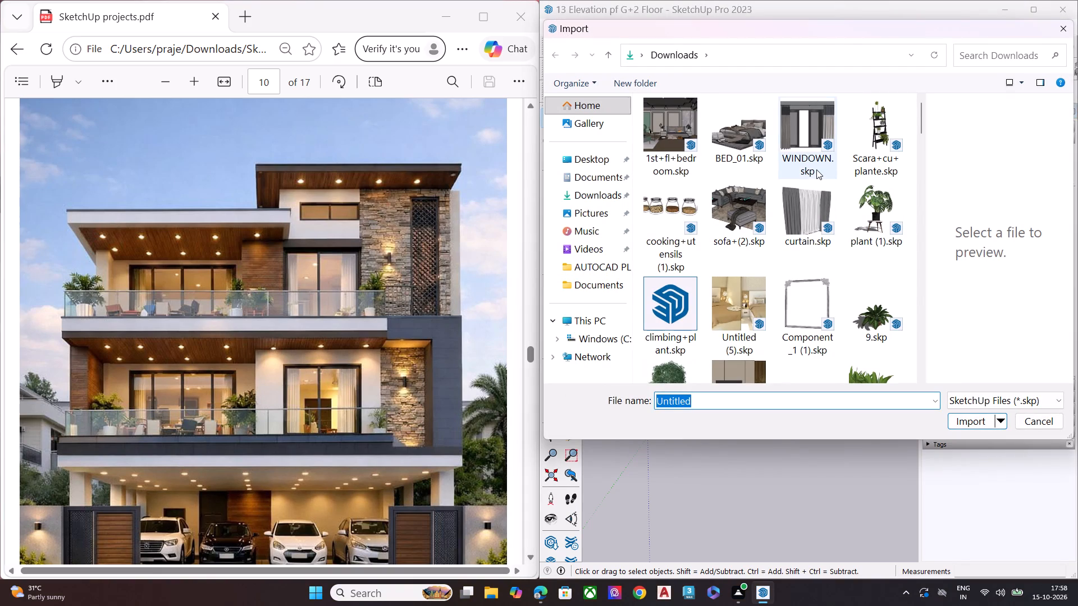
scroll(816, 169, down, 3)
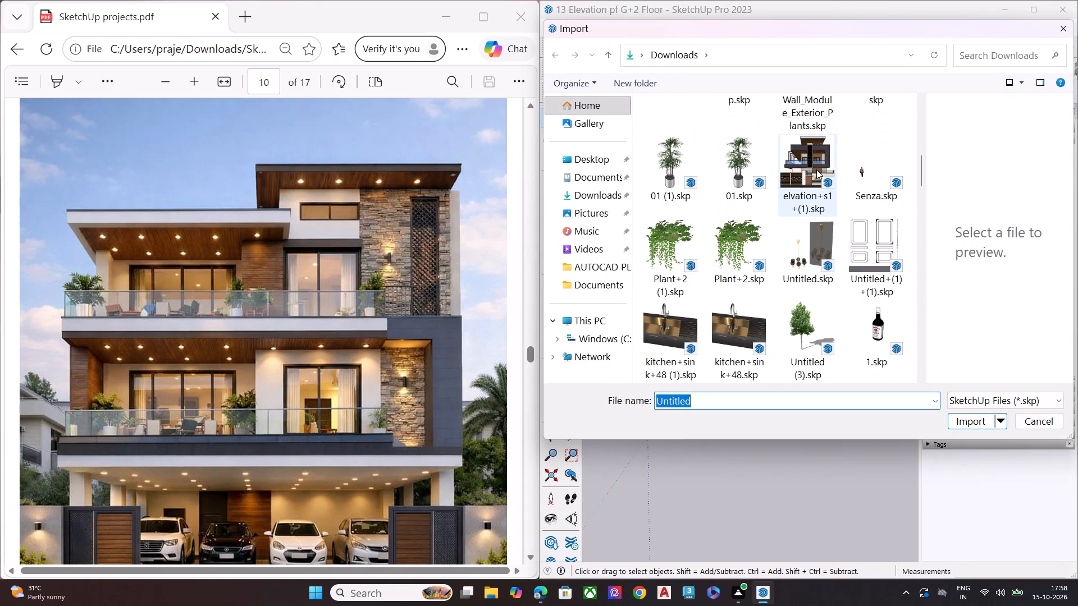
scroll(816, 169, down, 5)
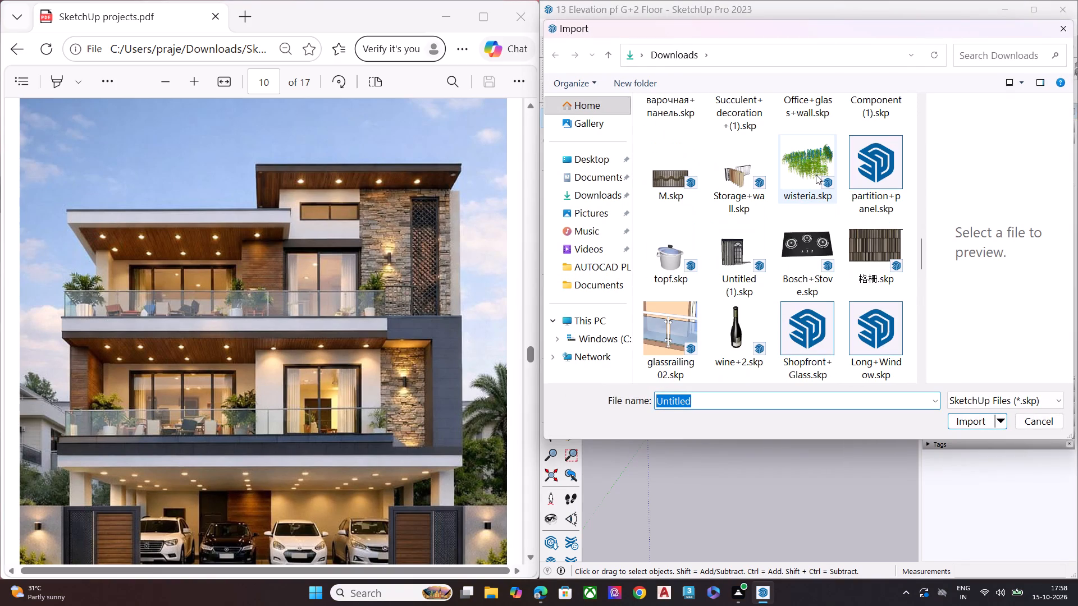
scroll(816, 175, down, 3)
scroll(816, 175, up, 6)
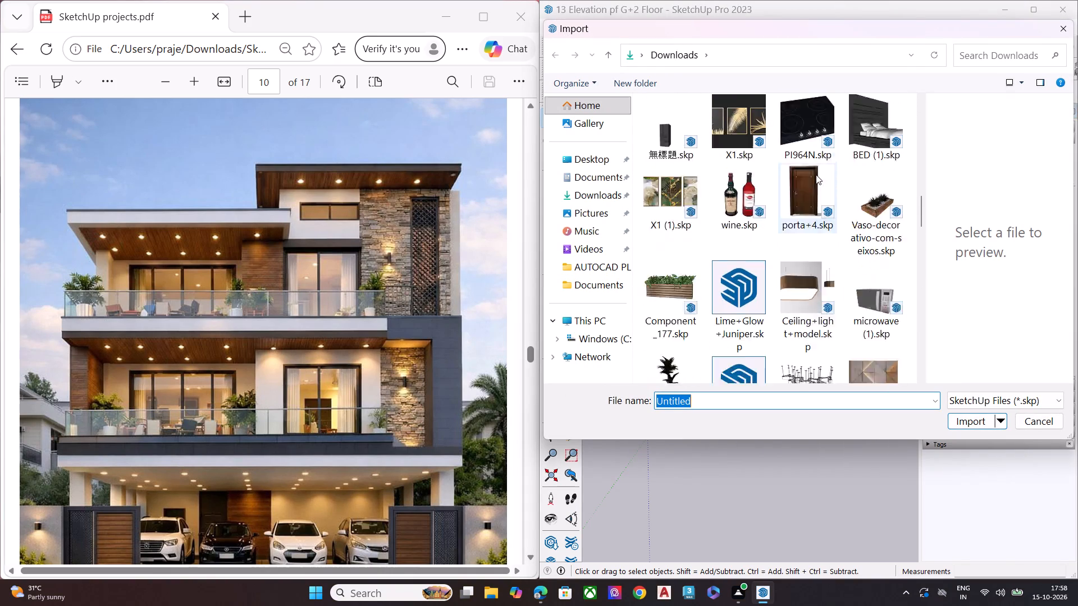
scroll(816, 175, up, 1)
scroll(816, 175, down, 2)
scroll(859, 272, down, 3)
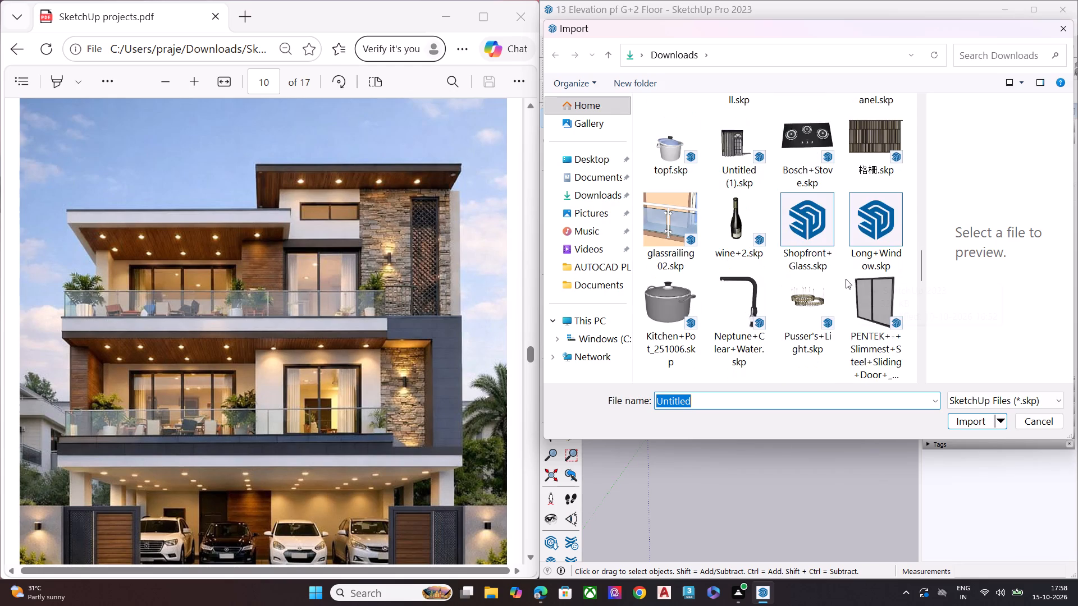
scroll(841, 262, down, 5)
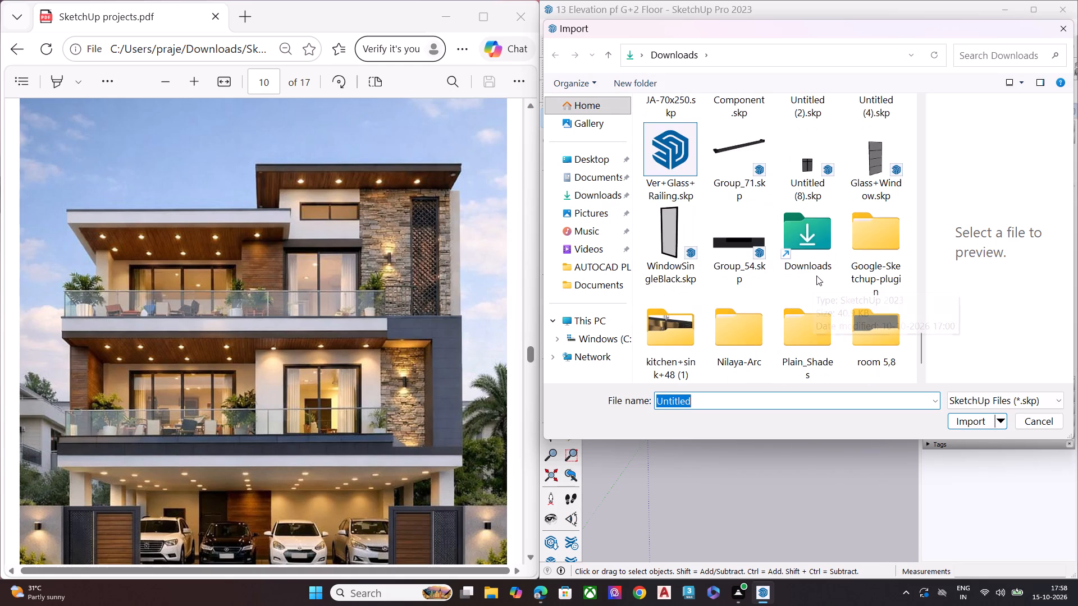
scroll(816, 276, down, 3)
scroll(816, 276, up, 2)
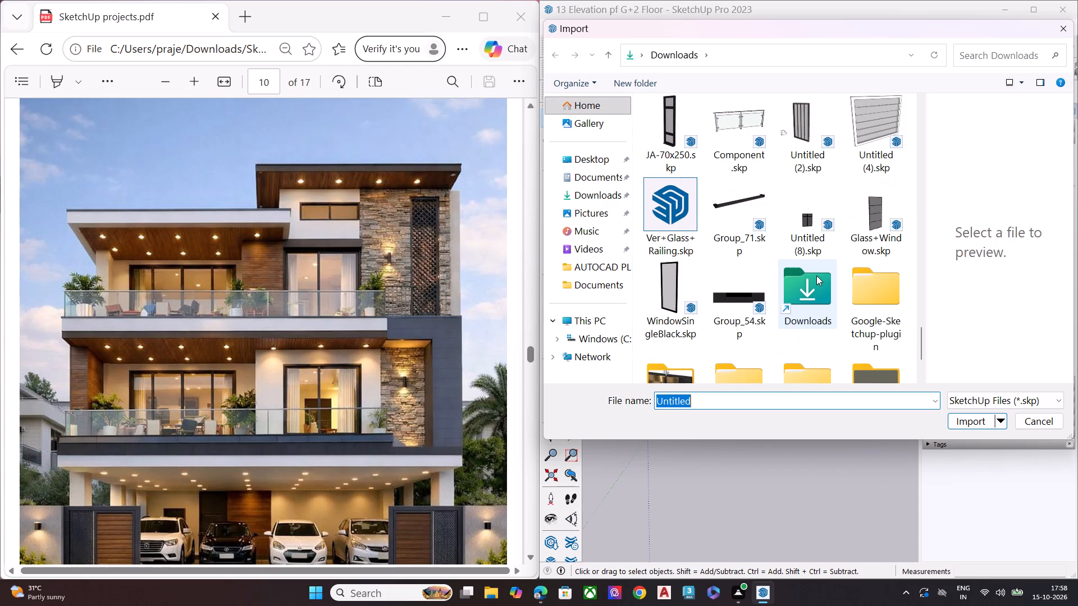
click(892, 128)
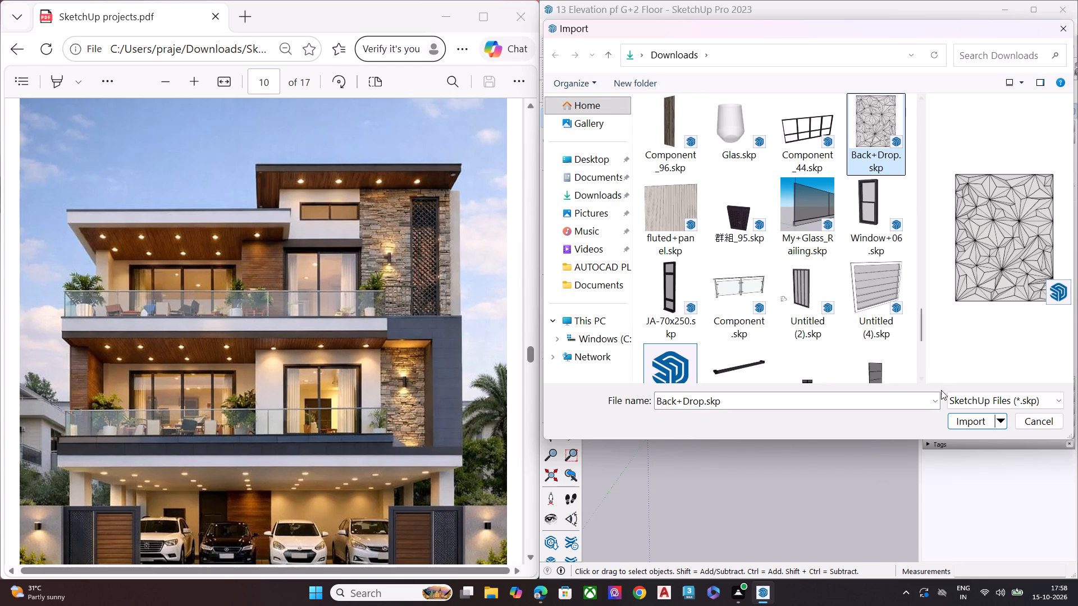
click(967, 426)
Place the imported patterned panel at the lower inner corner of the upper-floor stone wall.
scroll(783, 341, up, 1)
scroll(783, 341, down, 1)
scroll(783, 341, up, 6)
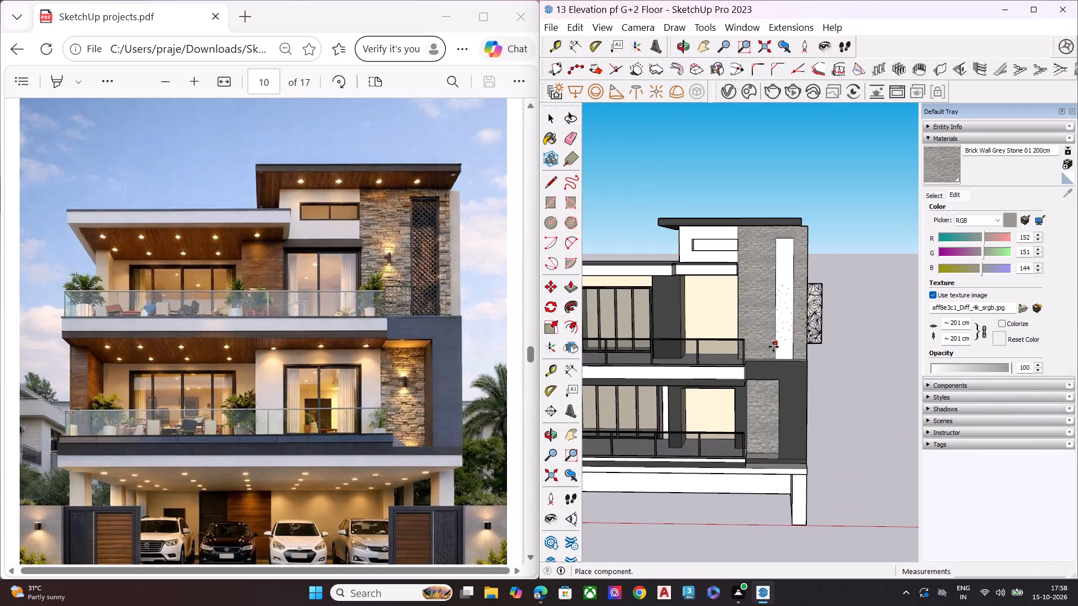
scroll(751, 356, up, 3)
scroll(751, 356, down, 1)
scroll(751, 356, up, 5)
middle_drag(760, 351, 671, 423)
scroll(703, 385, up, 3)
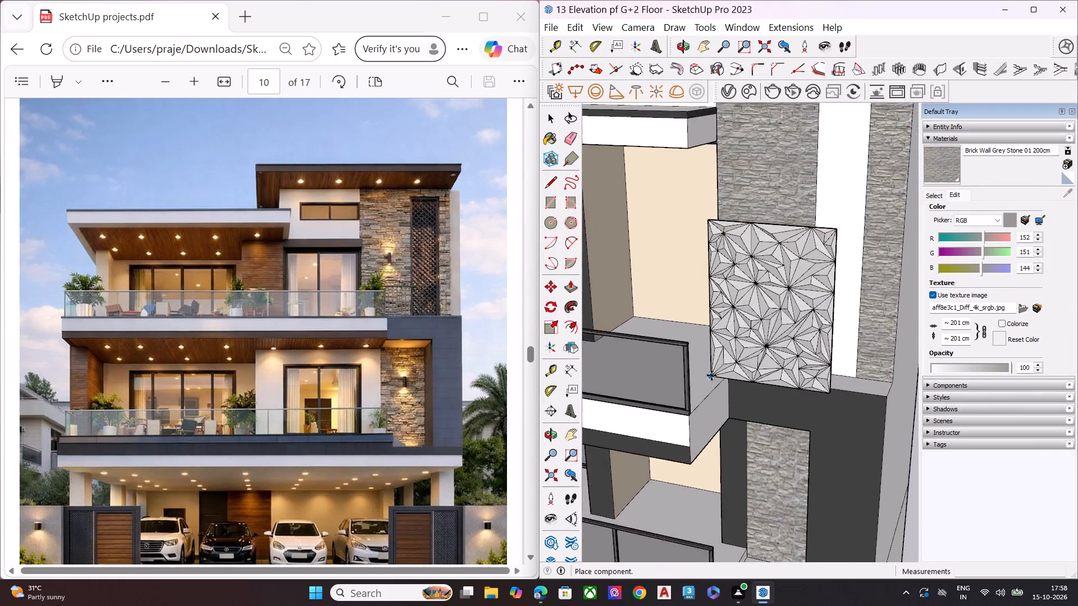
scroll(711, 375, up, 2)
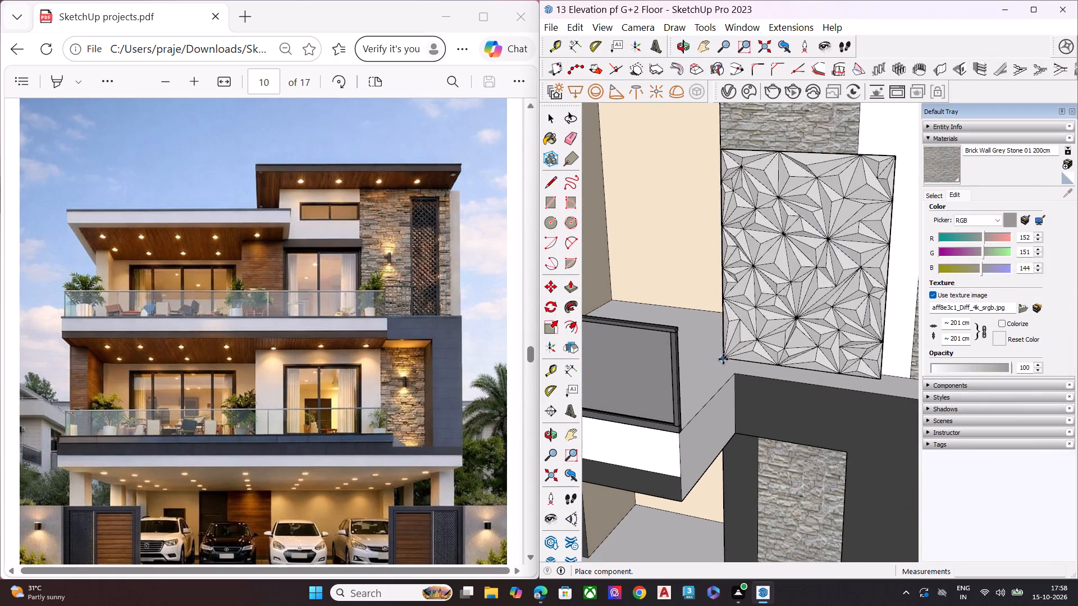
click(720, 357)
scroll(716, 366, down, 7)
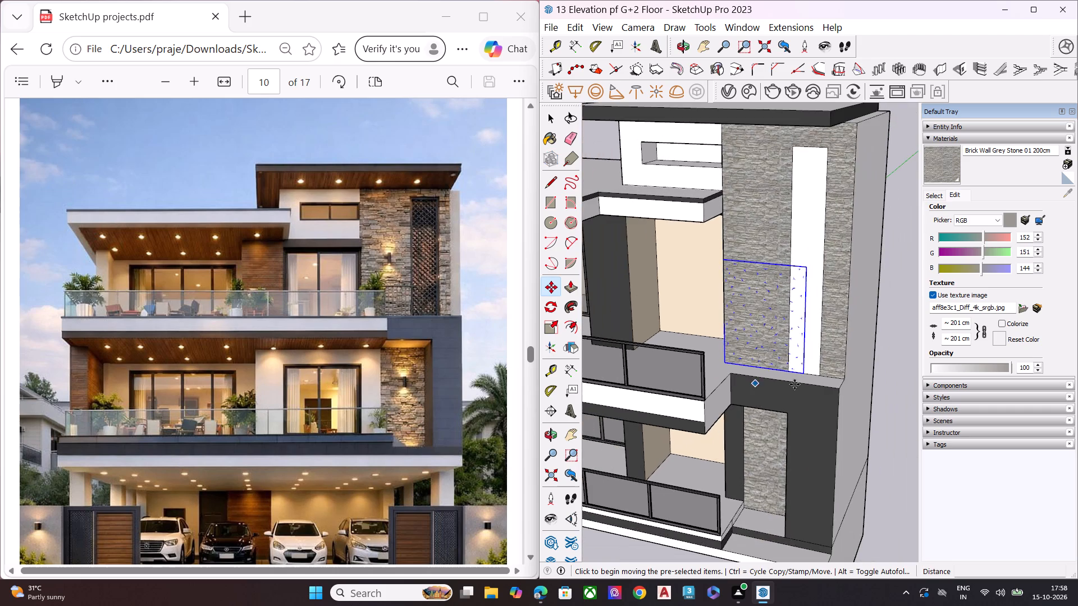
Move the patterned panel by its lower outer corner along the ledge in front of the white vertical strip.
middle_drag(817, 367, 710, 393)
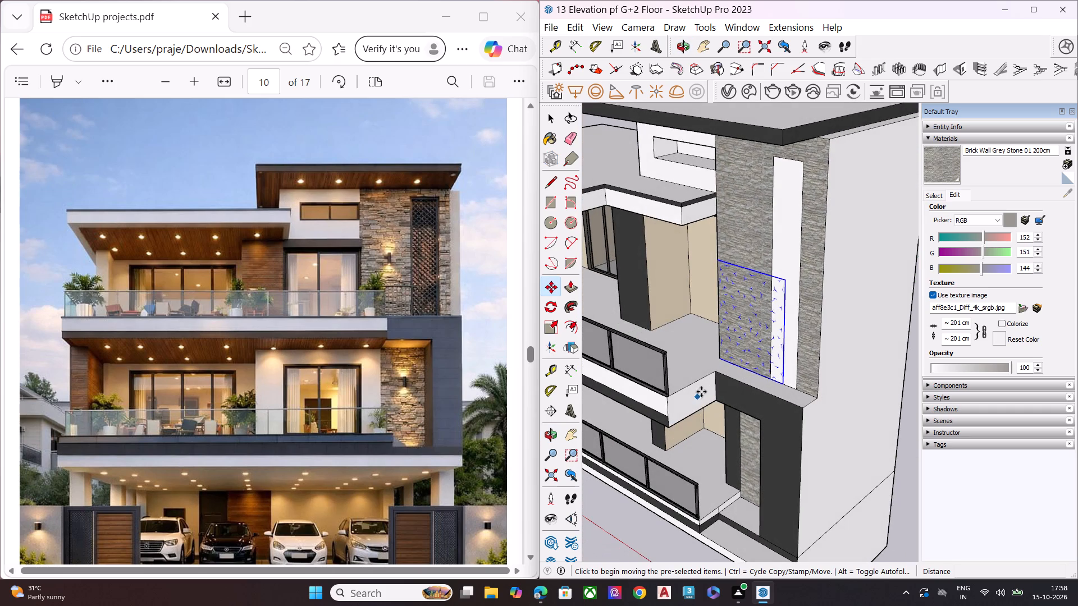
key(s)
key(m)
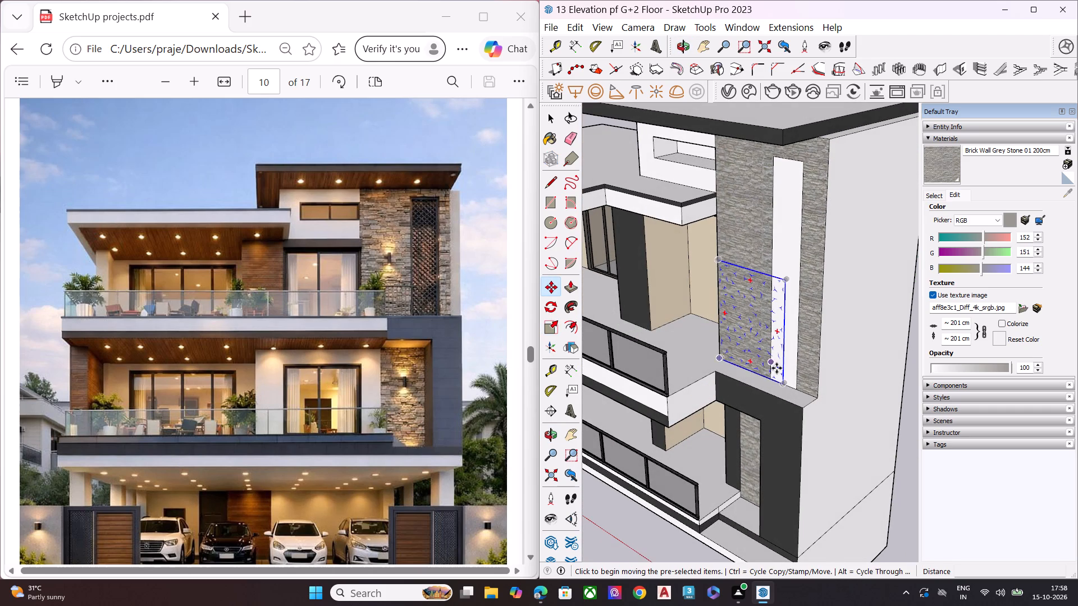
scroll(790, 383, up, 6)
click(785, 383)
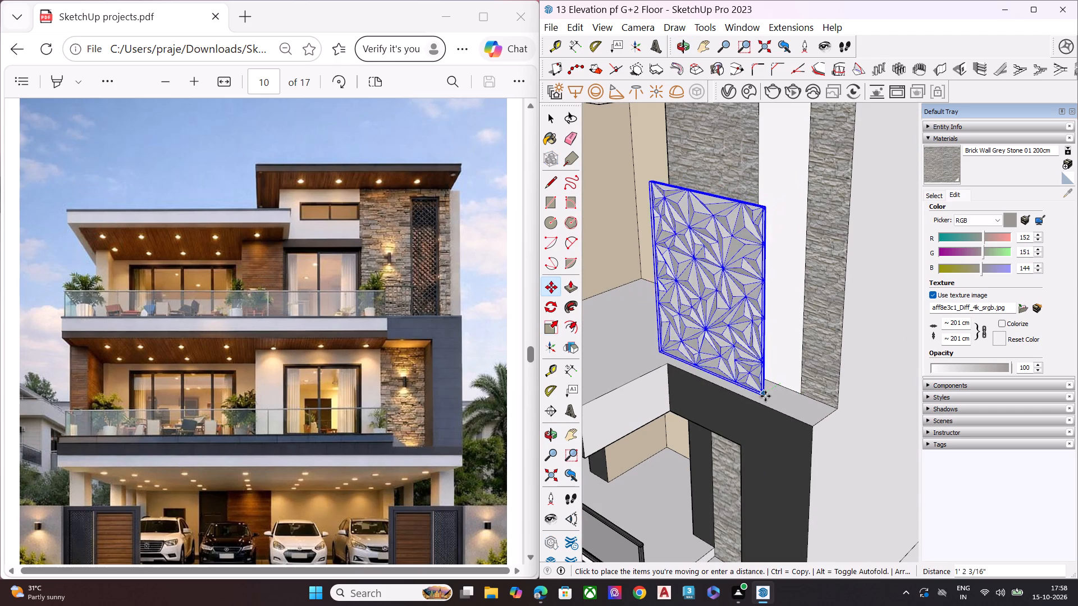
click(776, 388)
key(space)
Delete the Brick Wall Grey Stone 01 200cm material in the V-Ray Asset Editor and close the editor.
scroll(752, 350, up, 1)
scroll(760, 349, down, 1)
middle_drag(789, 354, 729, 358)
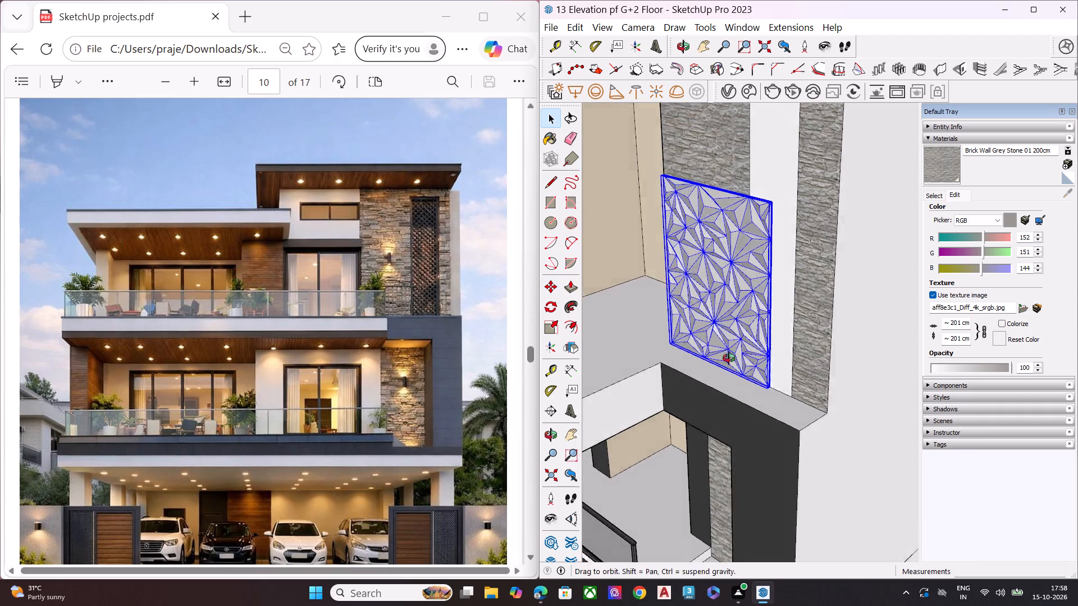
middle_drag(729, 358, 605, 375)
scroll(732, 353, up, 1)
scroll(747, 357, down, 3)
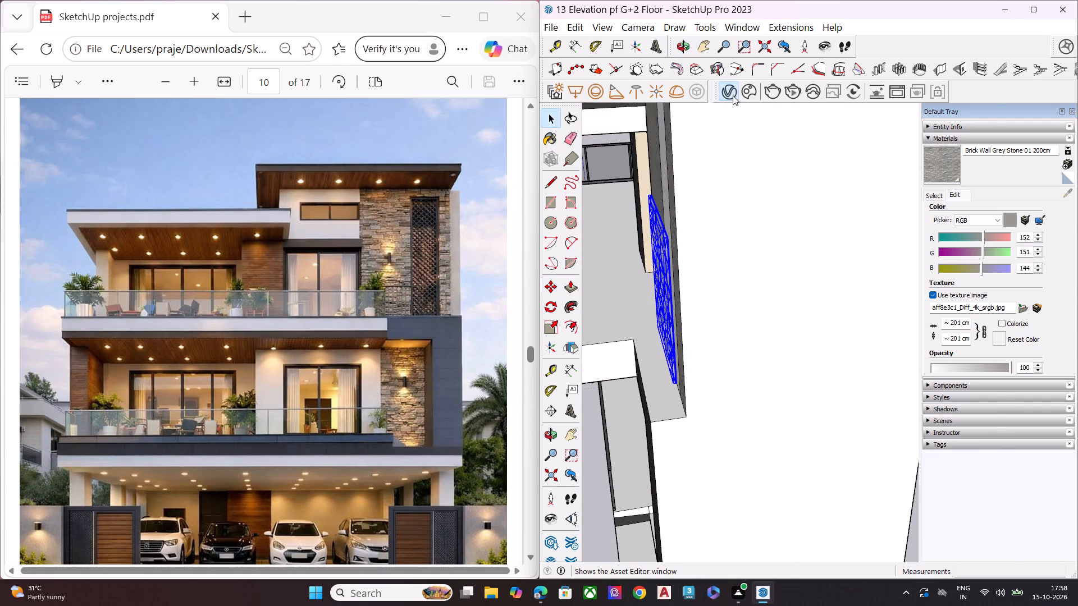
click(733, 95)
right_click(480, 360)
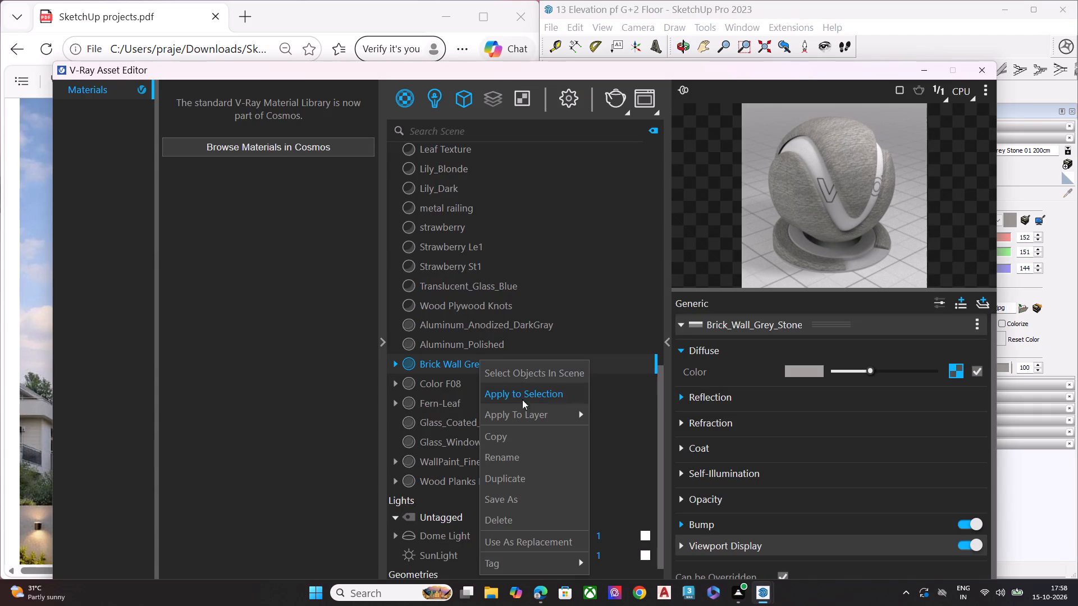
click(508, 516)
click(552, 284)
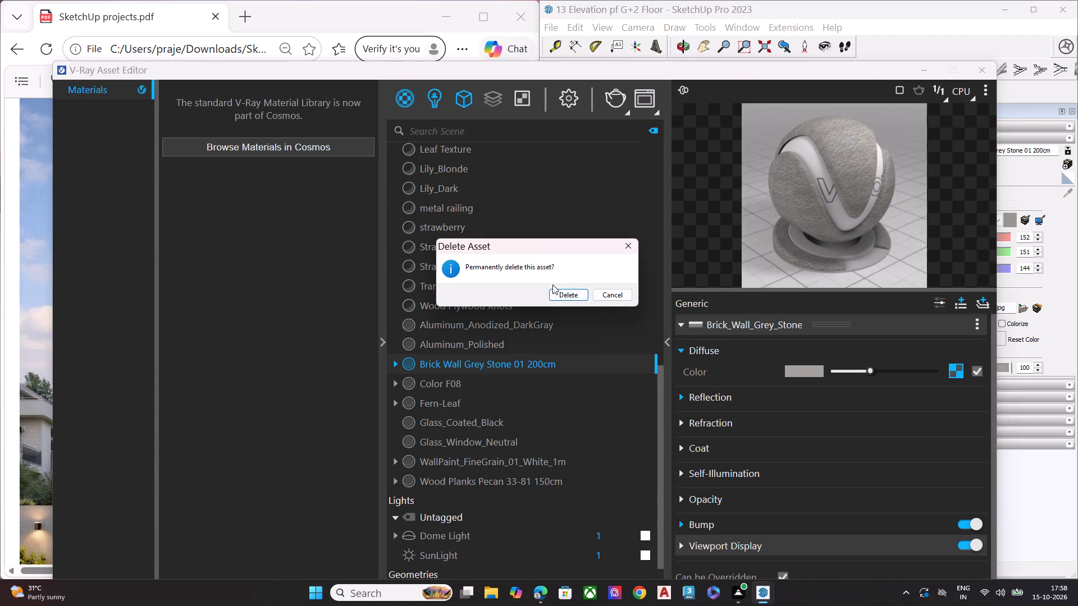
click(564, 297)
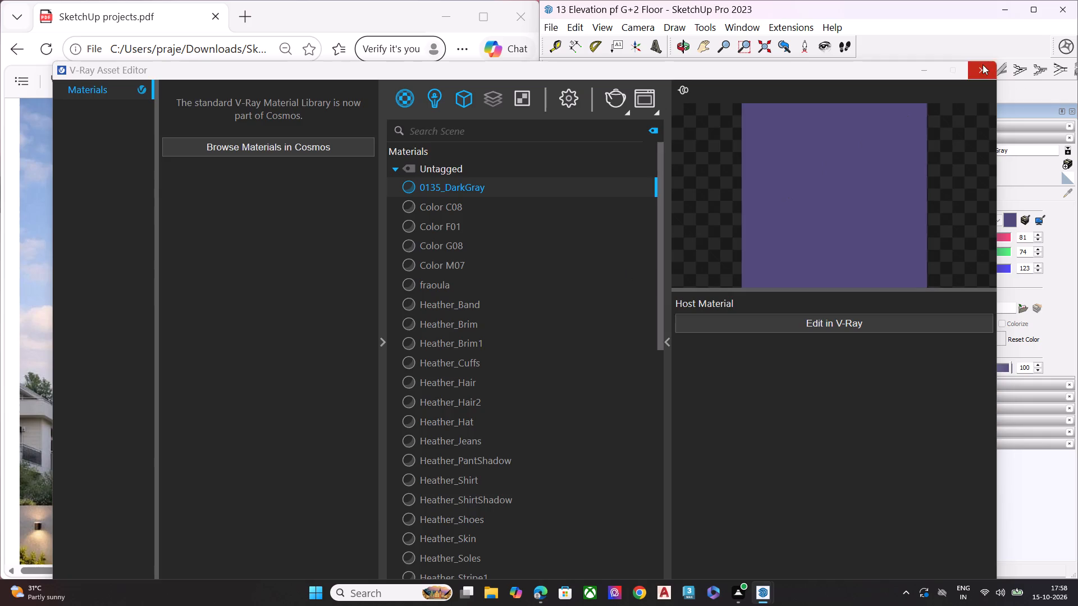
click(983, 65)
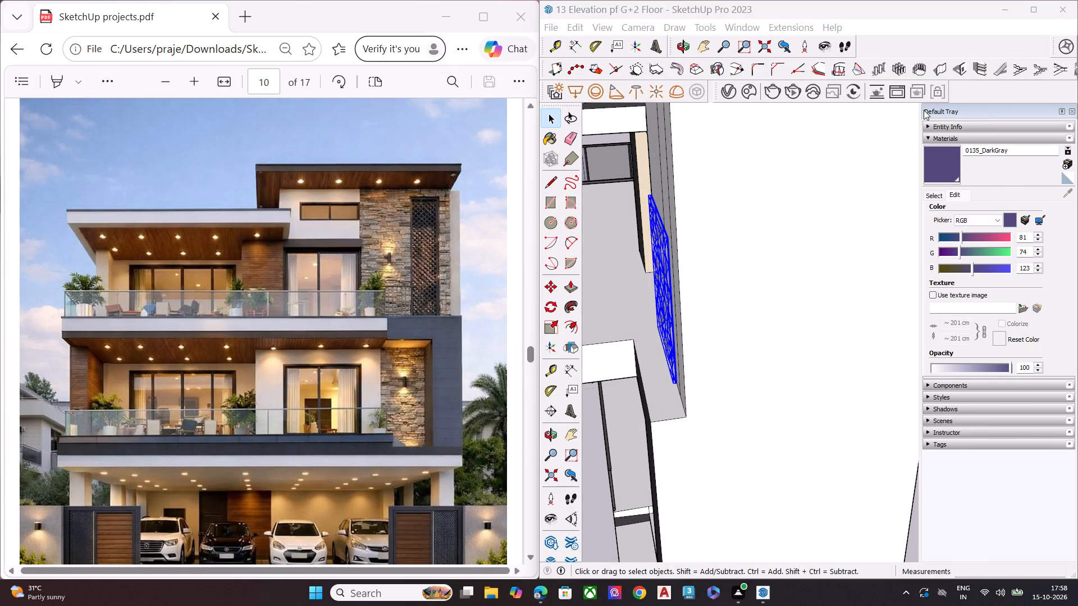
Move the patterned panel by its lower corner about 3' 4 1/2" to the bottom outer corner of the upper-floor wall.
scroll(924, 110, down, 5)
middle_drag(740, 231, 727, 270)
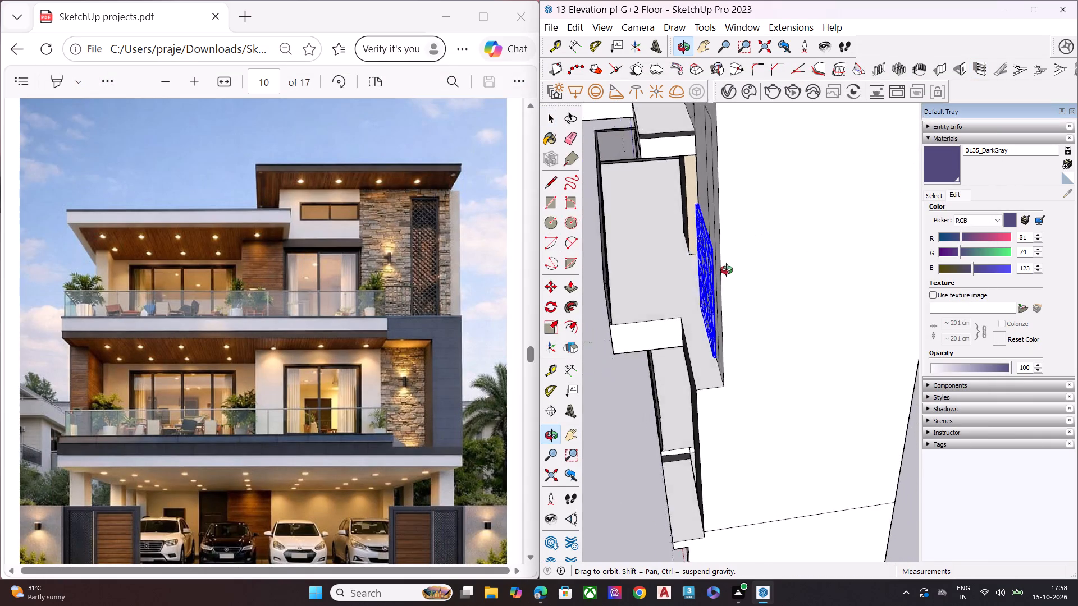
middle_drag(727, 270, 712, 327)
scroll(679, 338, up, 3)
middle_drag(693, 324, 762, 233)
scroll(757, 239, up, 5)
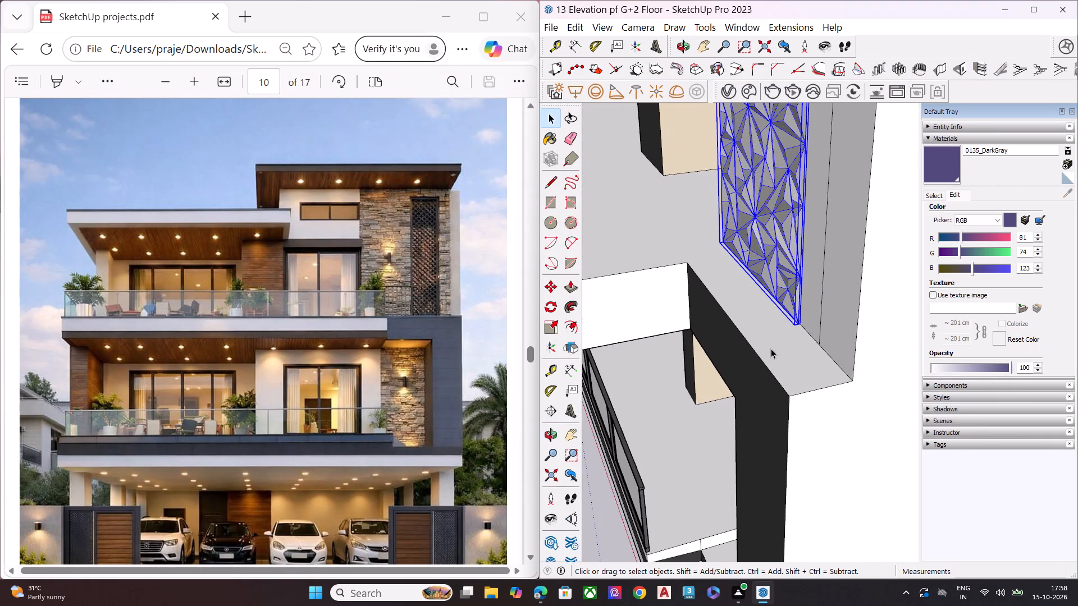
key(m)
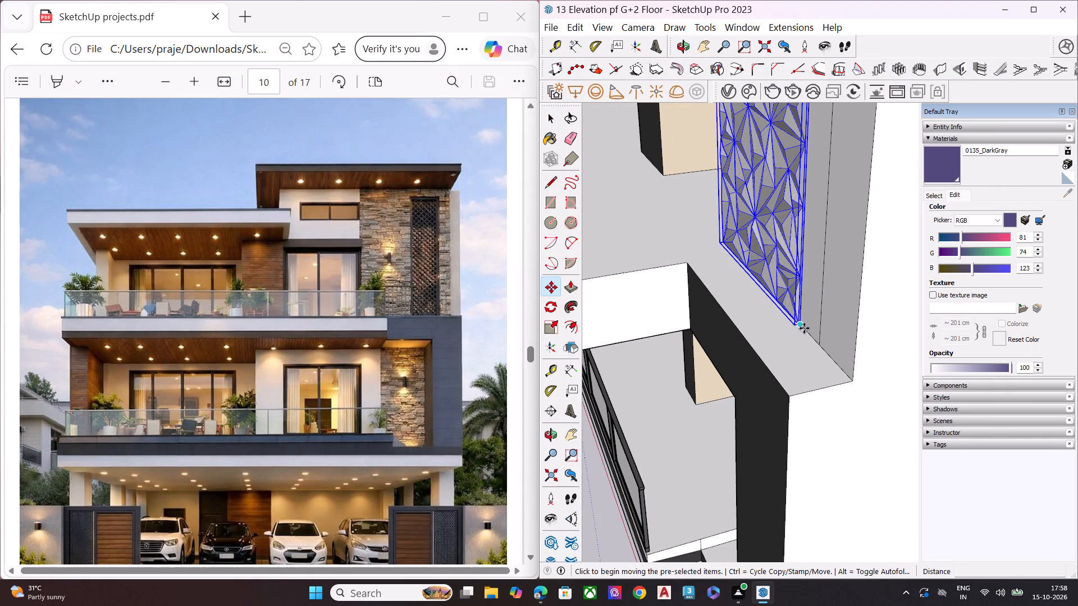
click(804, 328)
scroll(855, 382, up, 6)
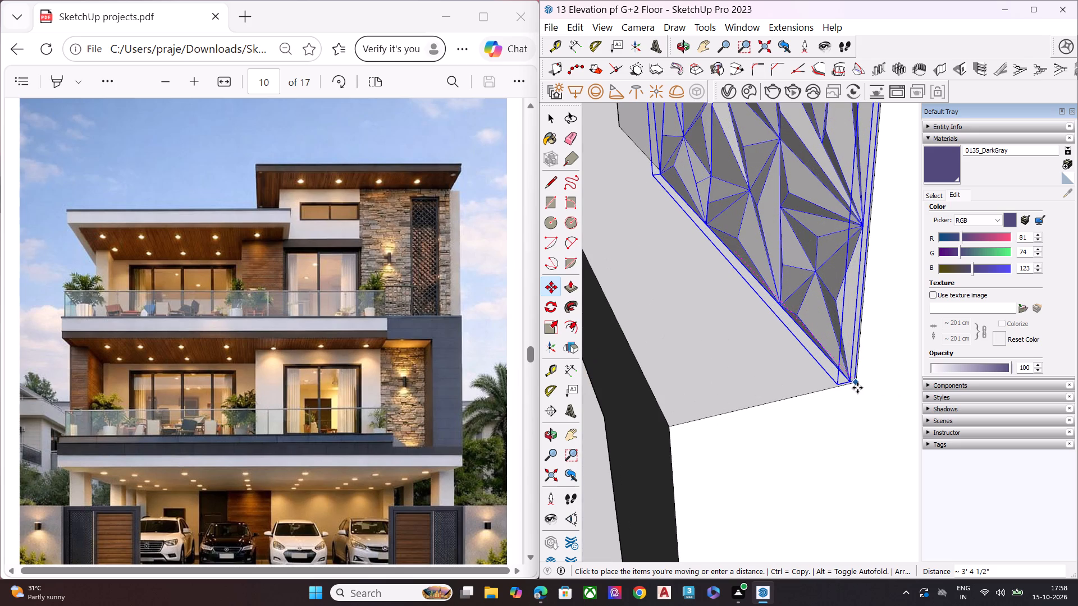
click(857, 387)
scroll(798, 379, down, 6)
key(space)
scroll(765, 377, down, 2)
scroll(766, 377, up, 2)
scroll(767, 377, down, 1)
scroll(767, 377, up, 1)
scroll(767, 377, down, 2)
middle_drag(764, 382, 779, 375)
scroll(770, 378, down, 1)
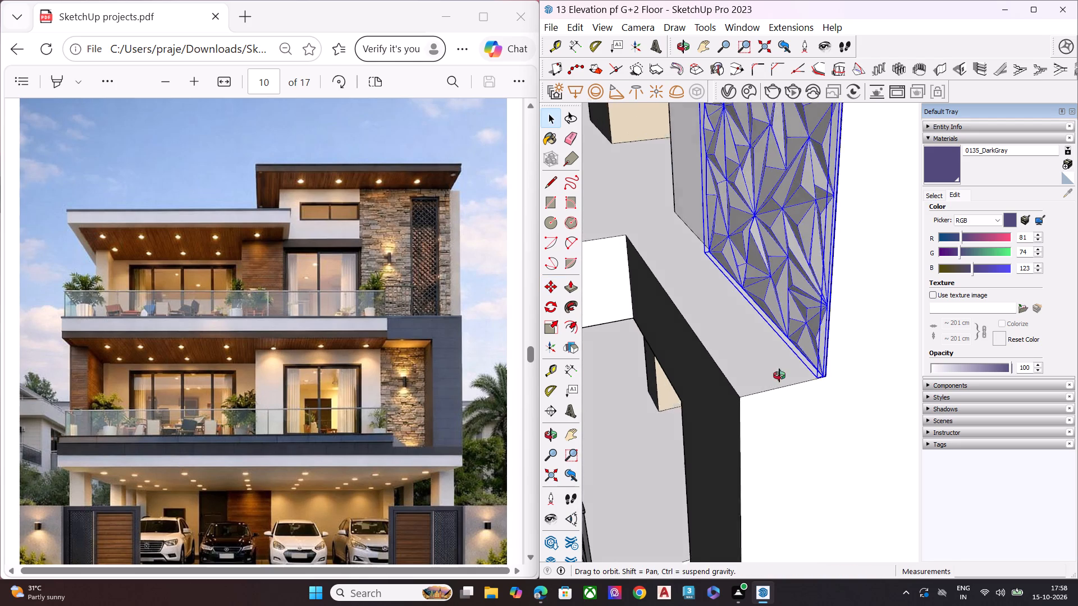
Scale the patterned panel's width by 1.50 so it reaches the inner edge of the upper-floor wall.
middle_drag(779, 375, 867, 384)
scroll(829, 371, down, 5)
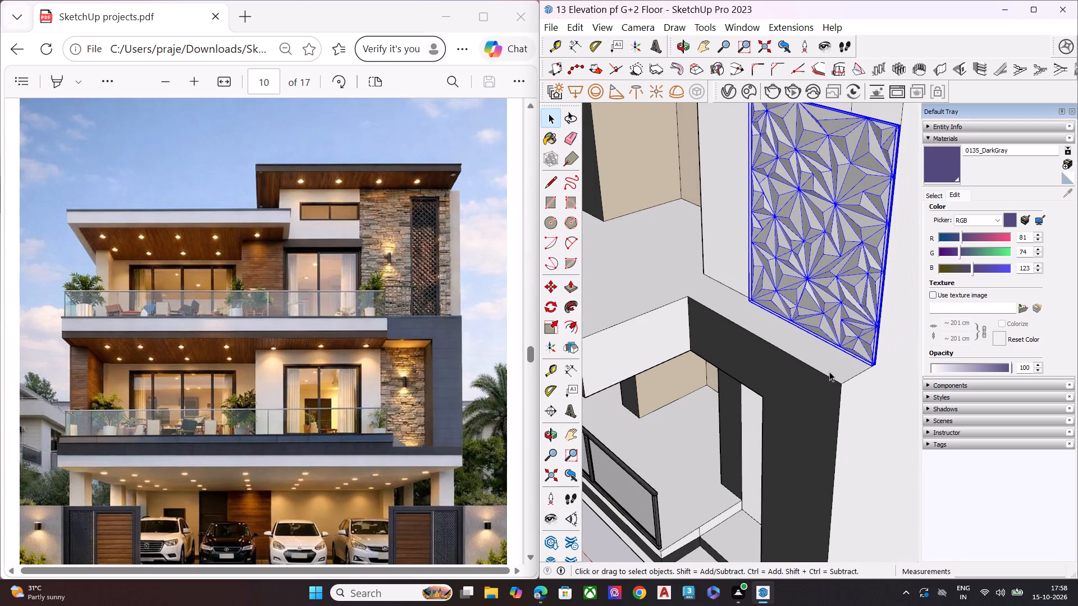
scroll(841, 352, down, 3)
key(s)
scroll(764, 182, up, 6)
middle_drag(783, 265, 910, 338)
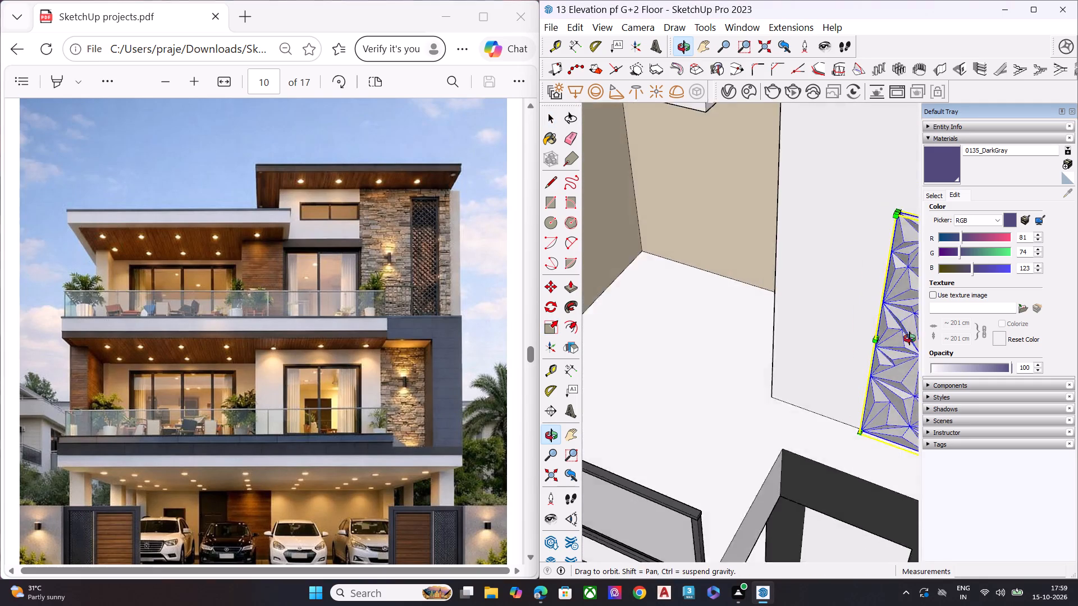
middle_drag(910, 338, 945, 346)
scroll(865, 326, up, 1)
scroll(721, 290, down, 8)
middle_drag(732, 342, 876, 332)
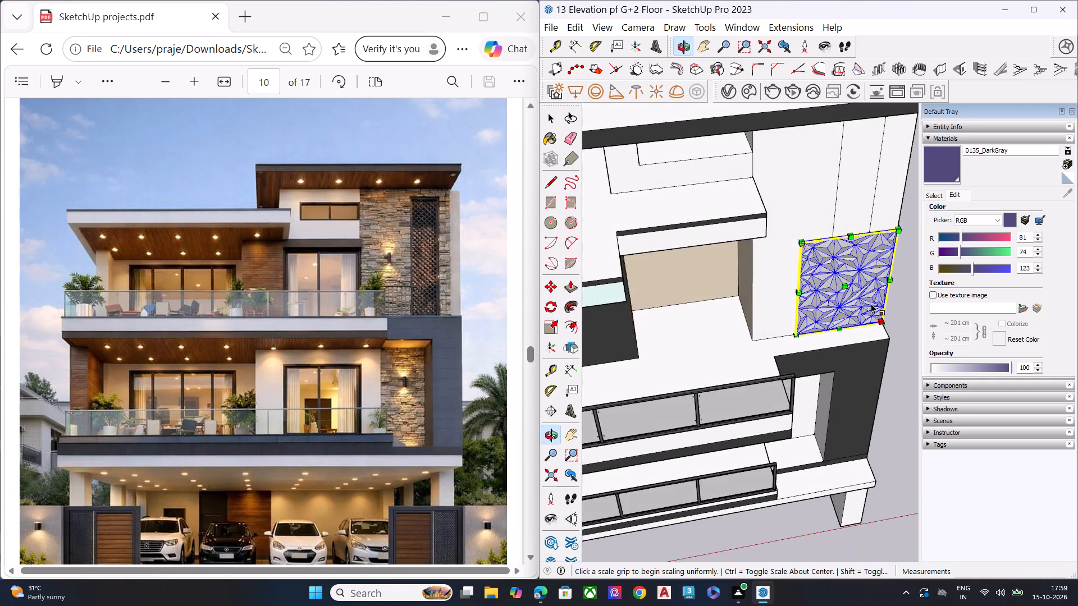
scroll(821, 258, up, 8)
scroll(778, 331, up, 7)
click(802, 319)
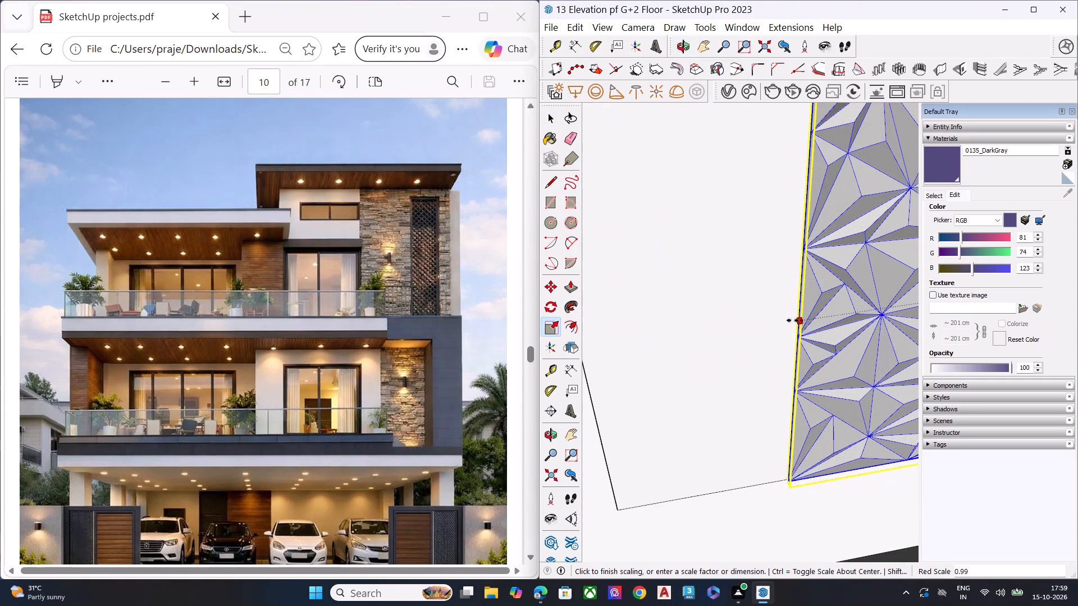
scroll(664, 325, down, 6)
click(618, 325)
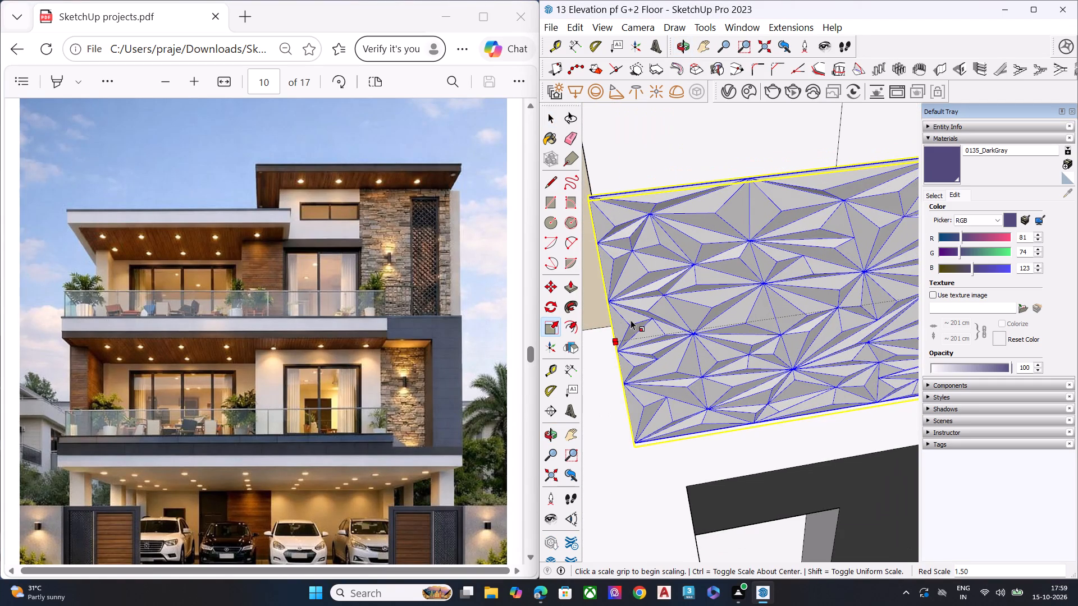
Scale the patterned panel's height by about 2.2 so it extends up to the underside of the top roof slab, and deselect it.
scroll(673, 300, down, 6)
middle_drag(751, 319, 723, 259)
scroll(735, 242, up, 2)
scroll(802, 200, down, 3)
scroll(802, 212, up, 1)
scroll(802, 217, down, 6)
scroll(784, 241, up, 1)
scroll(784, 241, down, 3)
scroll(784, 241, up, 2)
scroll(784, 241, down, 4)
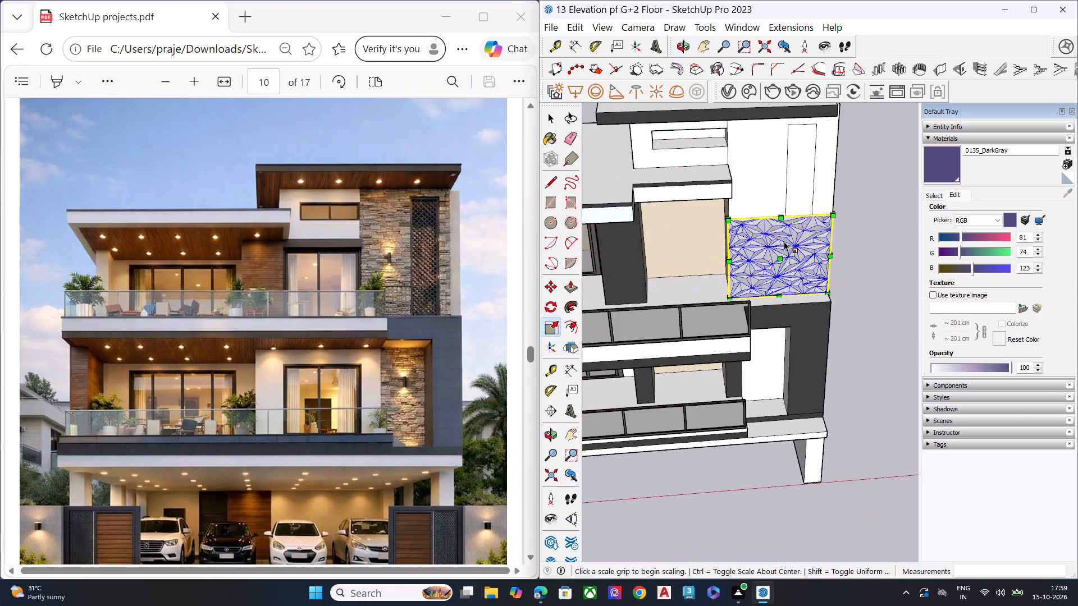
middle_drag(777, 236, 660, 166)
scroll(768, 170, up, 10)
middle_drag(772, 275, 759, 334)
scroll(753, 336, up, 3)
scroll(794, 323, down, 1)
scroll(800, 317, up, 1)
scroll(803, 306, down, 1)
scroll(805, 302, up, 1)
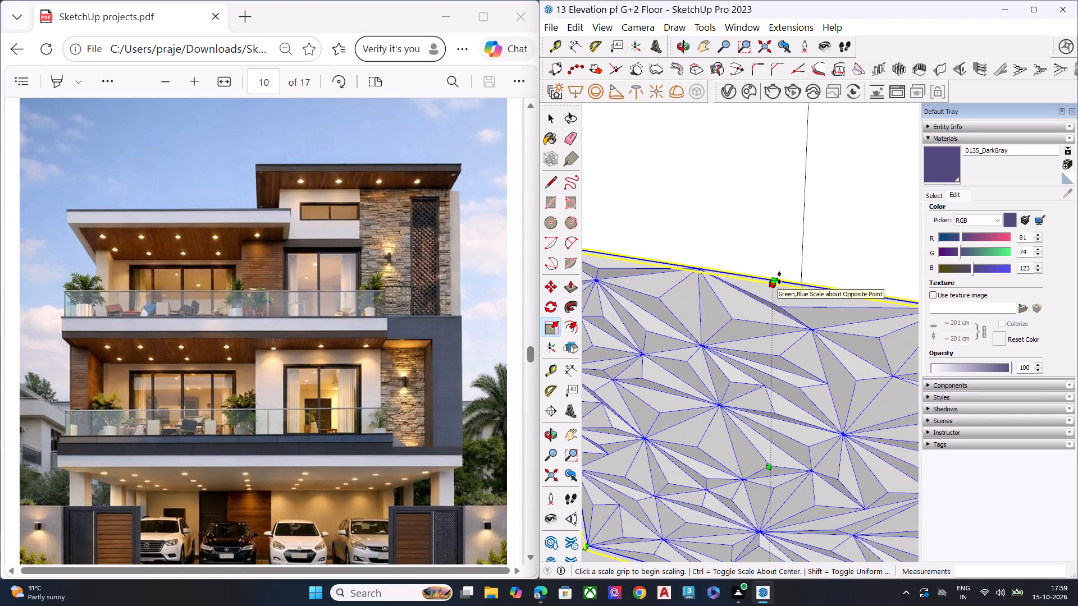
click(779, 280)
scroll(782, 251, down, 3)
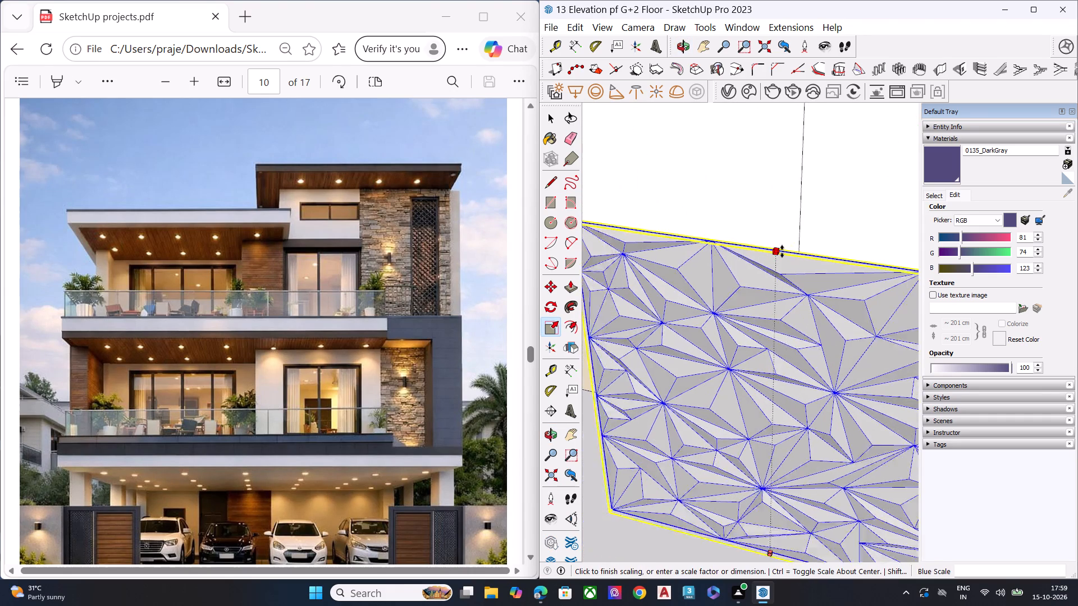
scroll(782, 251, down, 11)
middle_drag(795, 123, 790, 38)
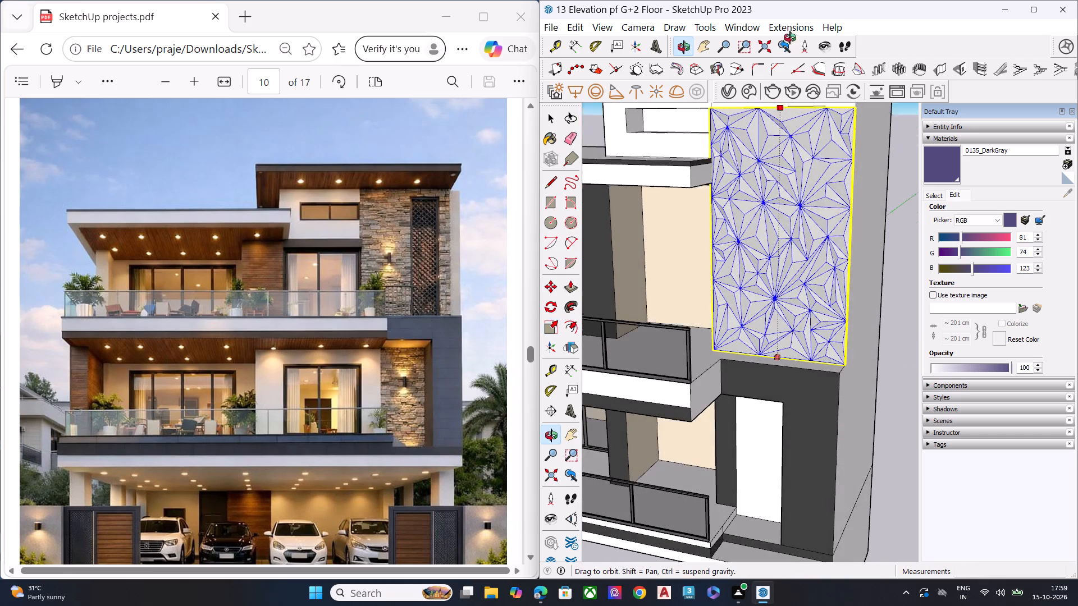
middle_drag(790, 38, 790, 37)
scroll(783, 49, up, 1)
scroll(774, 196, down, 8)
middle_drag(762, 168, 737, 111)
scroll(738, 109, up, 2)
scroll(773, 119, down, 2)
scroll(774, 121, up, 5)
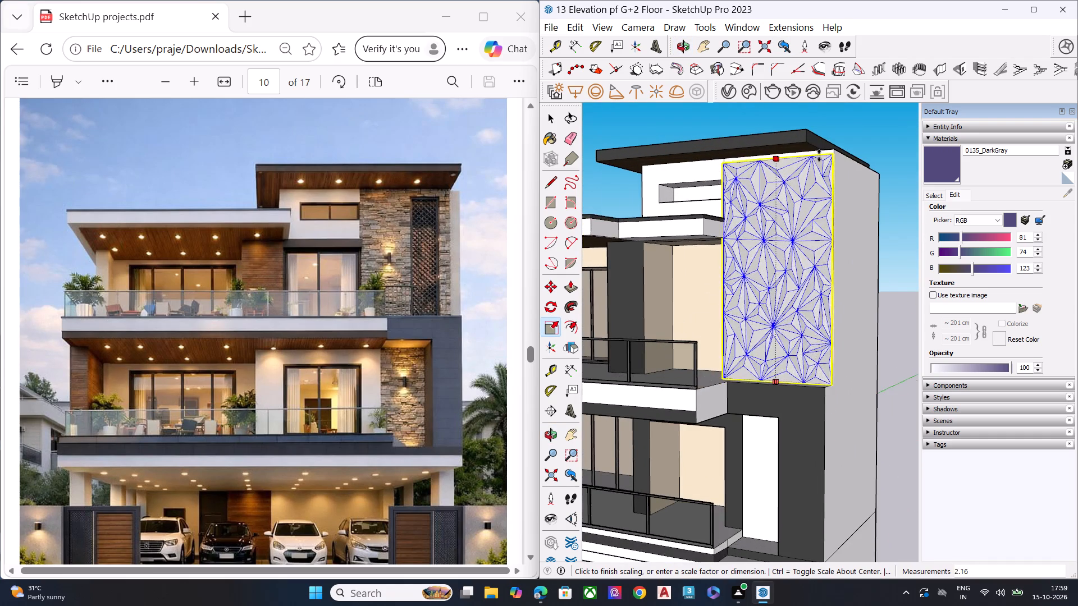
scroll(819, 155, up, 3)
click(842, 150)
key(space)
scroll(817, 209, down, 1)
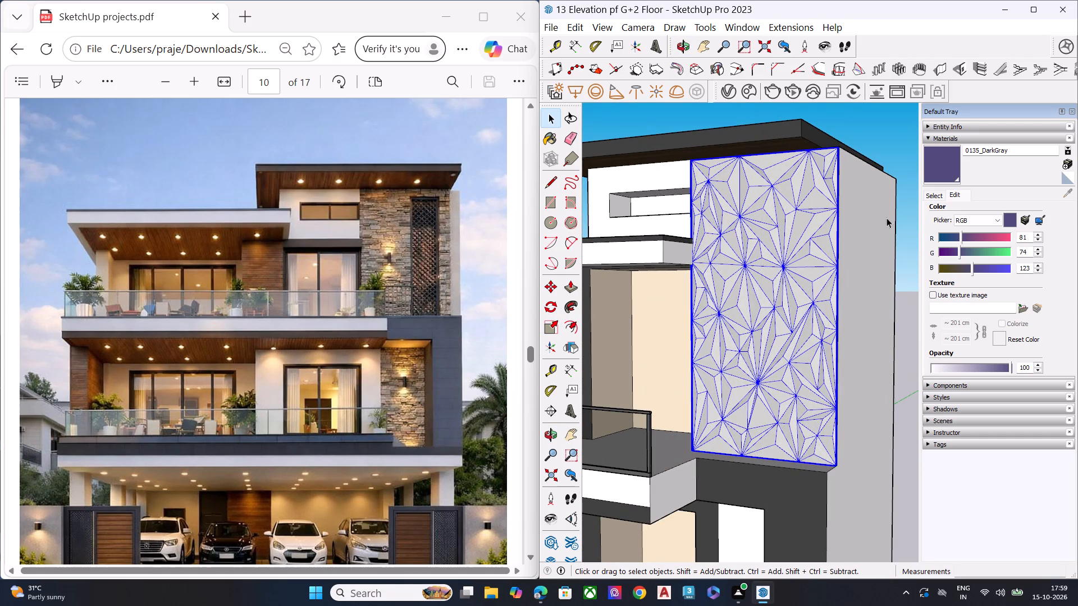
click(905, 209)
Import the Window+06.skp model from Downloads and place it on the flat roof beside the top-floor wall opening.
scroll(833, 249, down, 5)
scroll(825, 256, up, 1)
scroll(825, 256, down, 2)
middle_drag(771, 288, 915, 304)
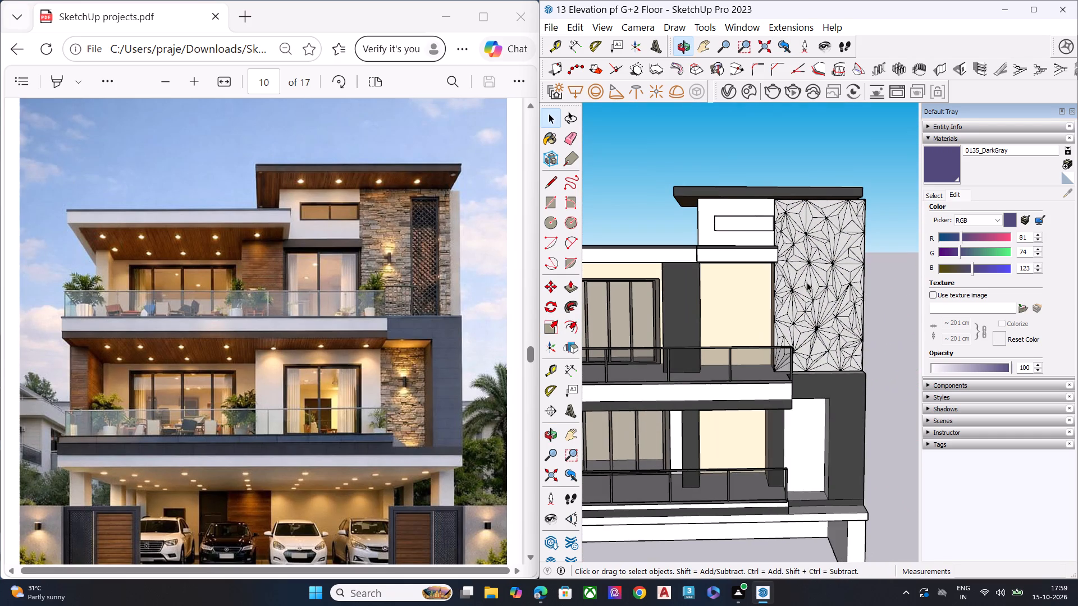
scroll(742, 228, down, 4)
scroll(733, 221, up, 9)
middle_click(733, 221)
scroll(742, 232, up, 8)
scroll(738, 244, down, 2)
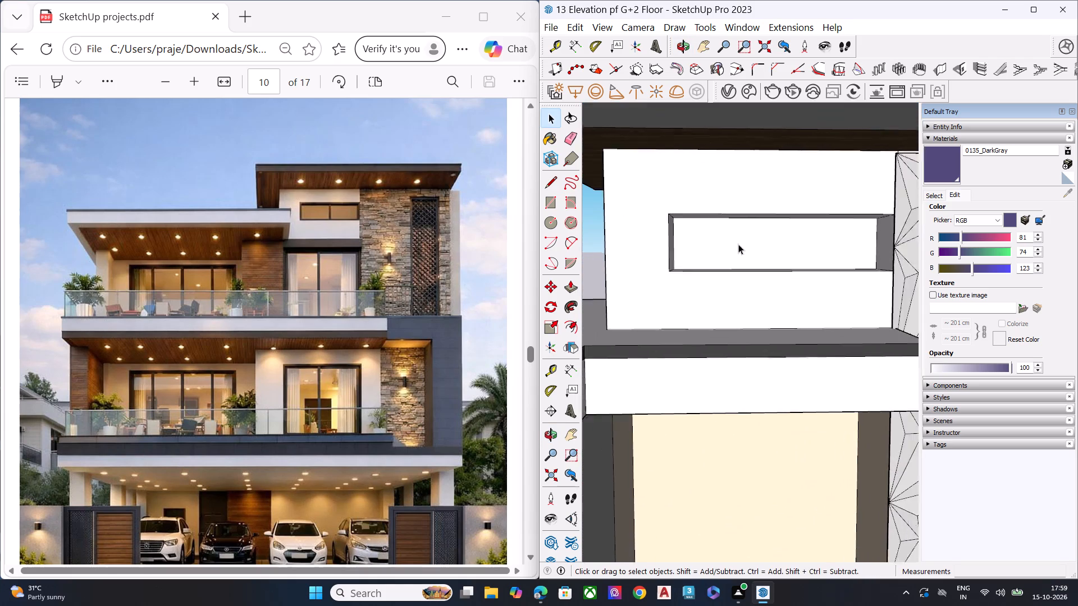
scroll(738, 244, down, 3)
middle_drag(833, 255, 1072, 286)
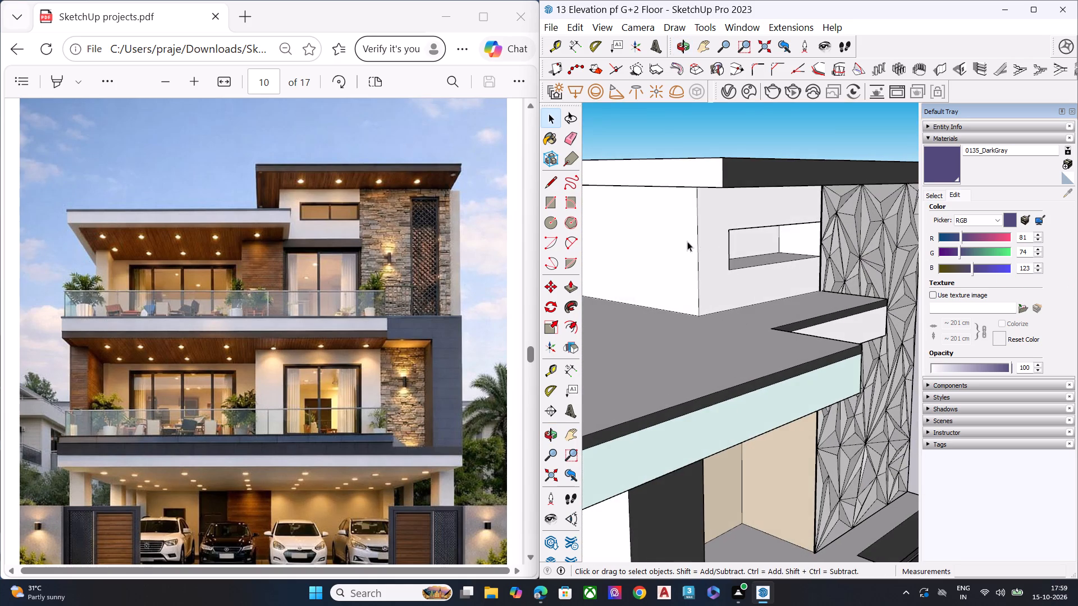
scroll(677, 245, down, 5)
click(555, 30)
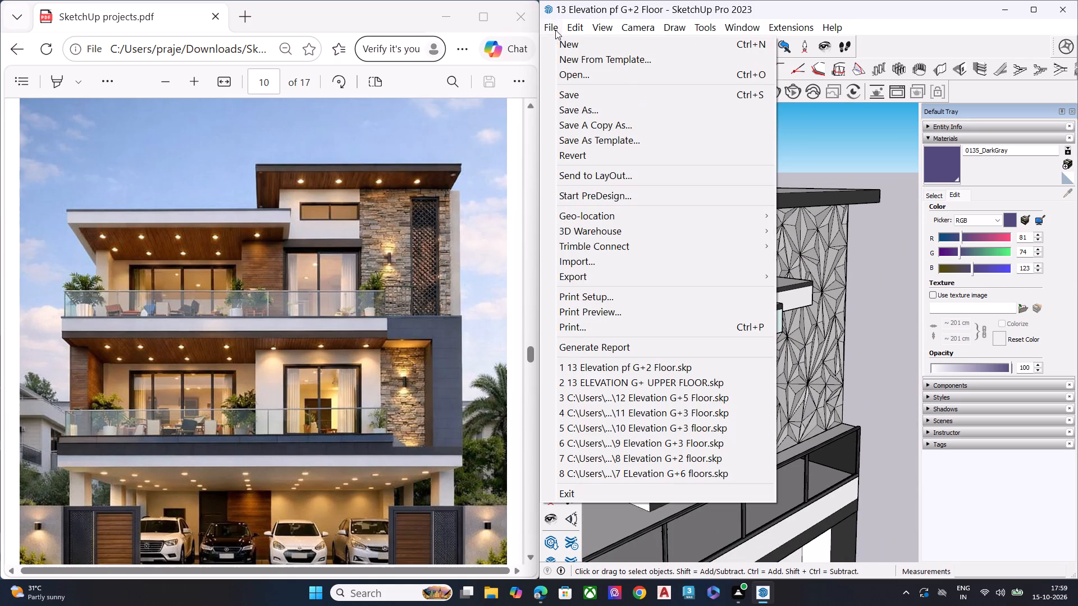
click(598, 261)
scroll(770, 236, down, 3)
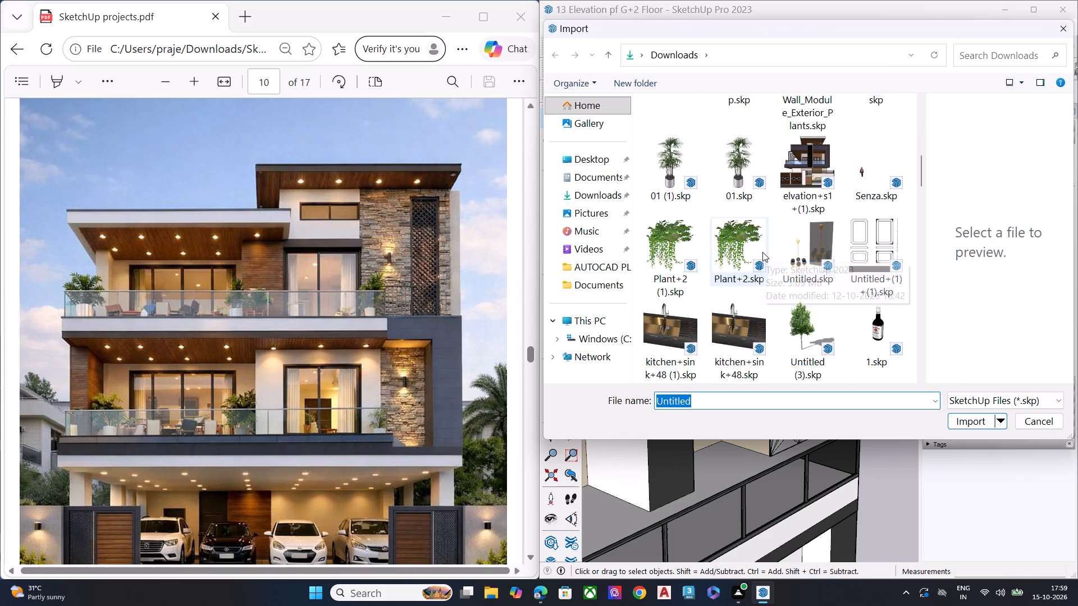
scroll(762, 252, down, 5)
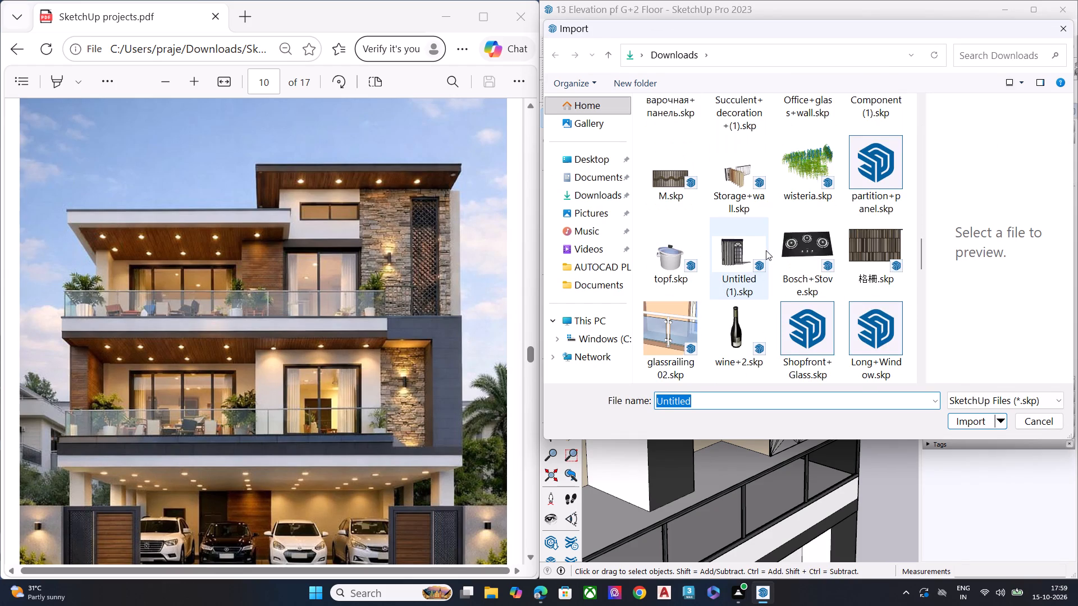
scroll(766, 250, down, 3)
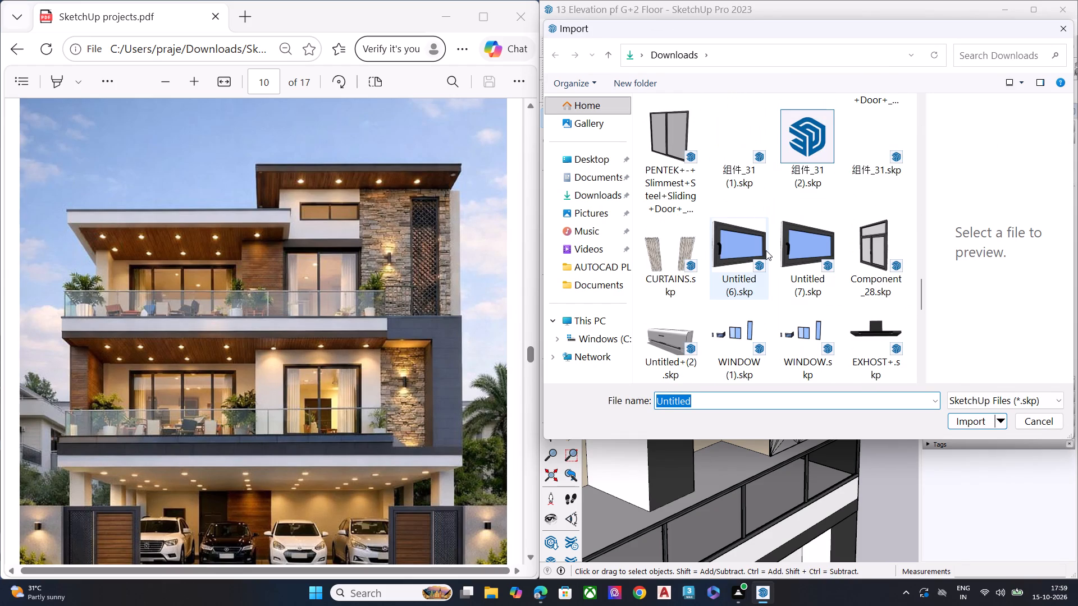
scroll(759, 281, down, 4)
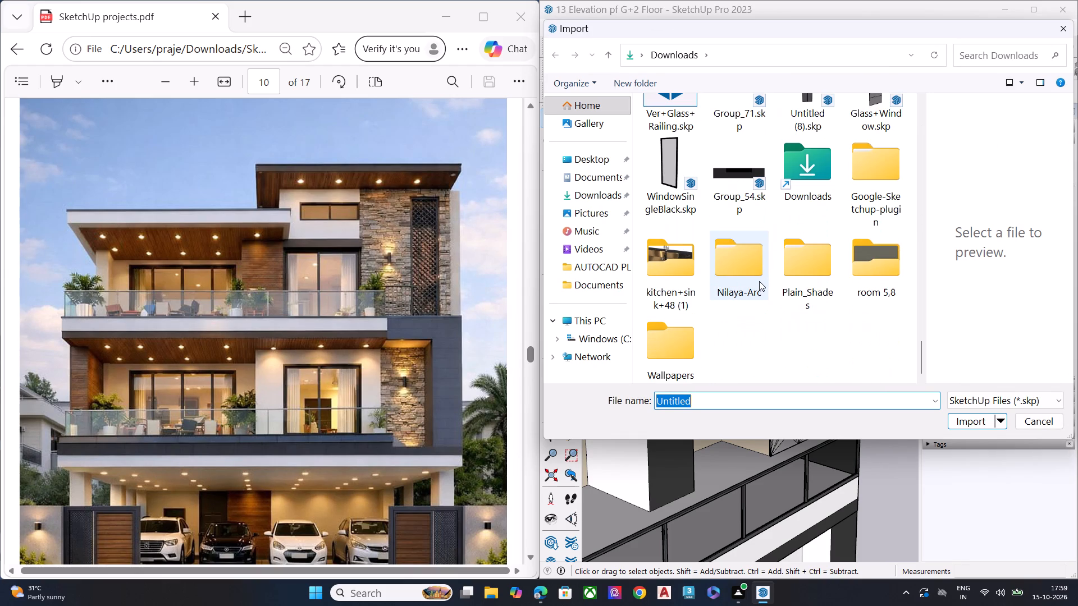
scroll(759, 281, down, 1)
scroll(759, 281, up, 2)
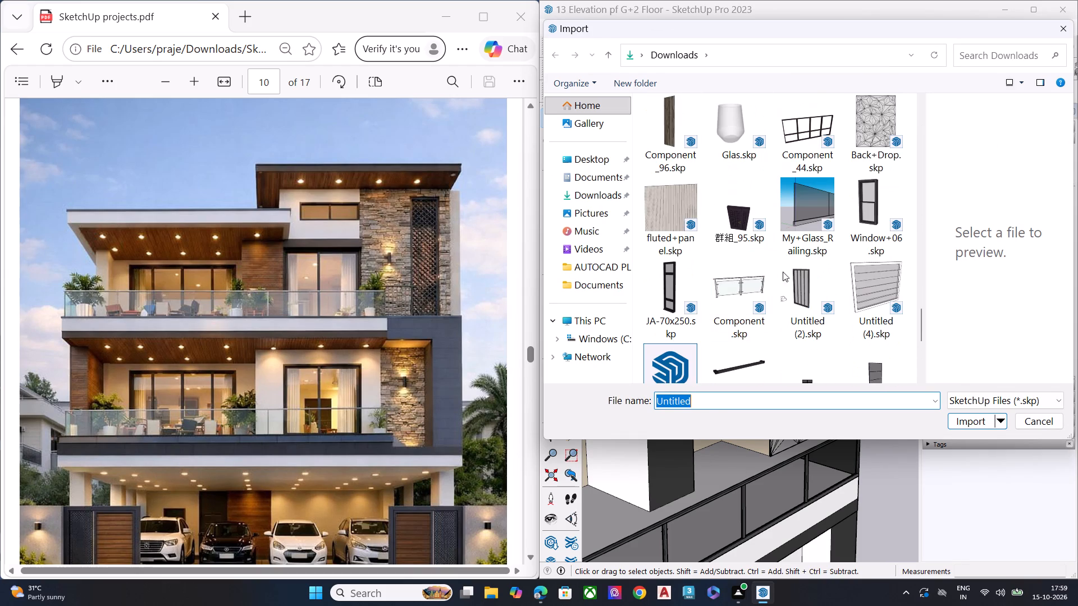
click(877, 222)
click(958, 421)
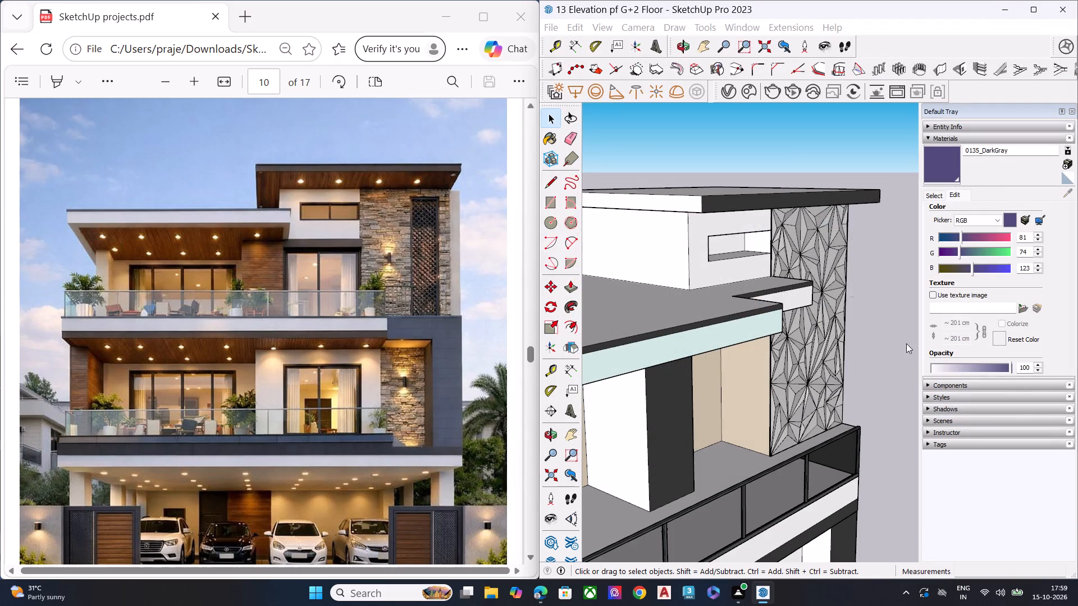
click(655, 320)
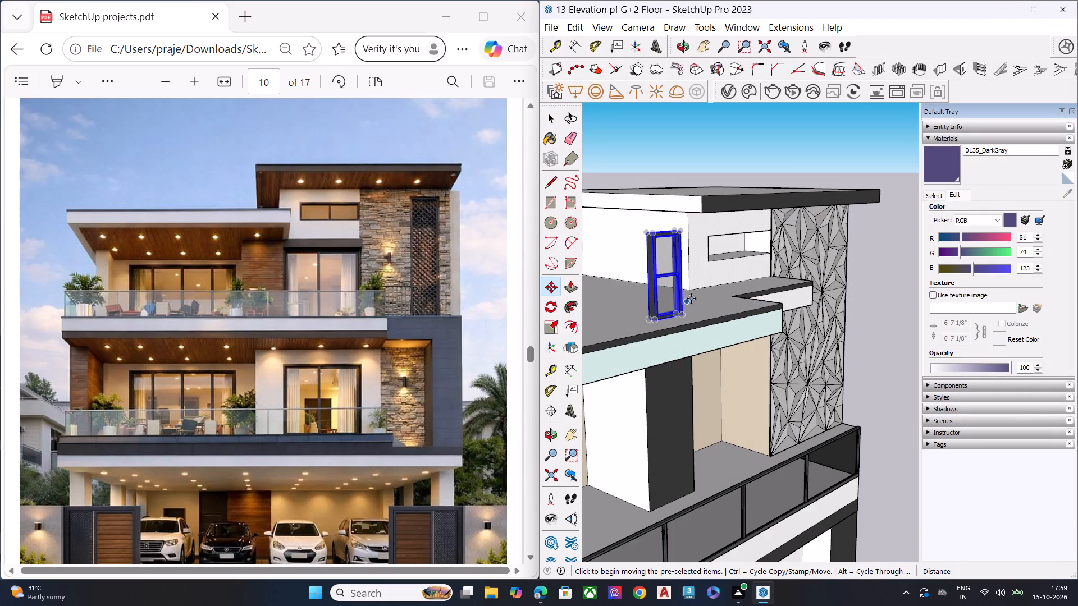
Rotate the imported window 90 degrees in its upright plane so that it lies horizontally.
key(space)
middle_drag(694, 297, 627, 300)
scroll(627, 300, up, 2)
scroll(713, 261, down, 6)
middle_drag(712, 291, 648, 296)
key(w)
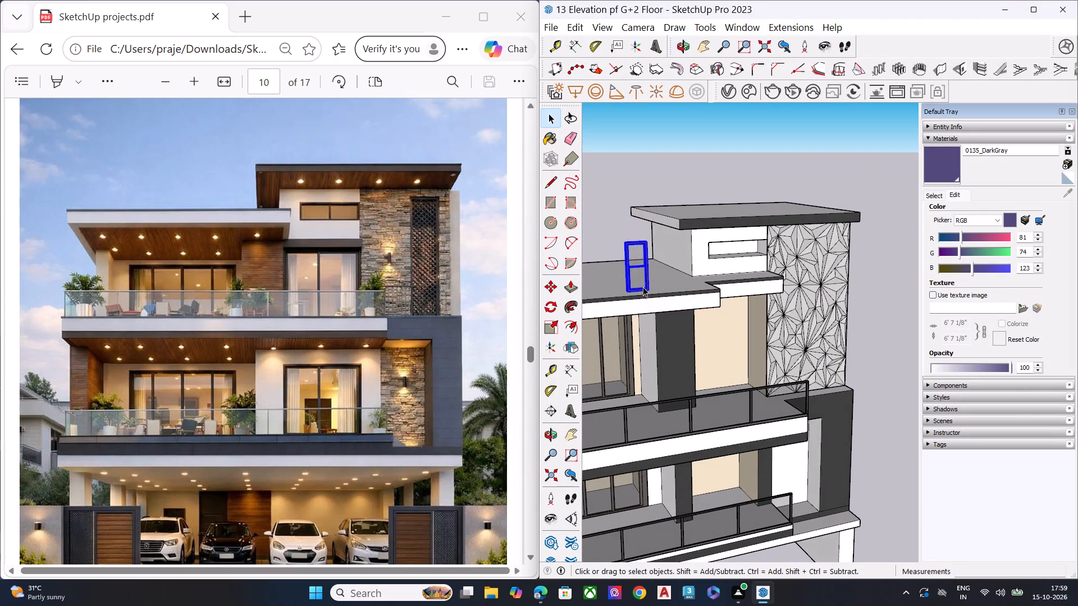
scroll(625, 258, up, 5)
key(q)
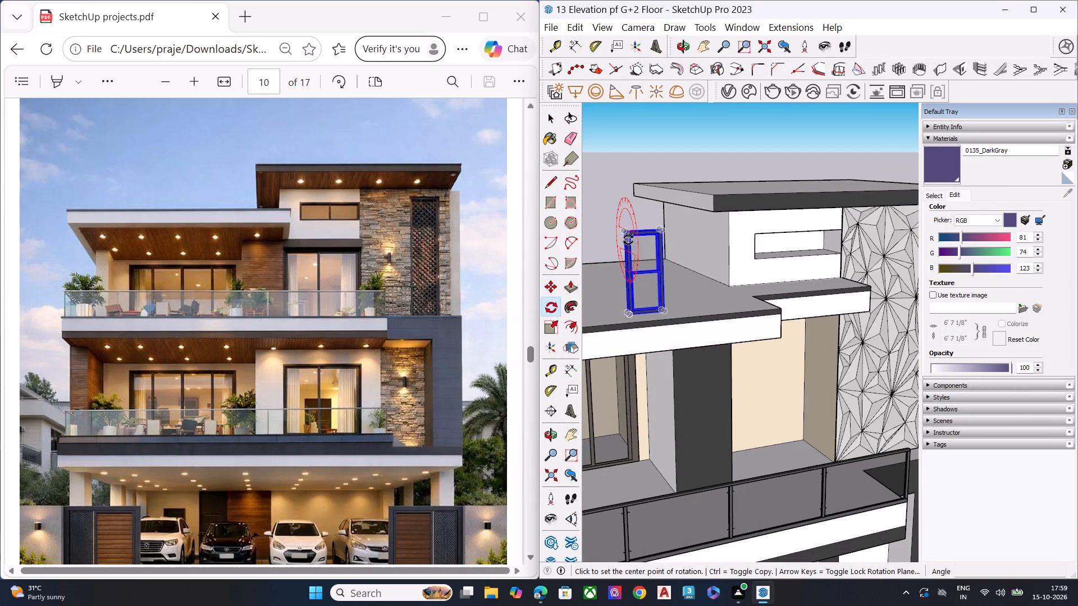
click(627, 251)
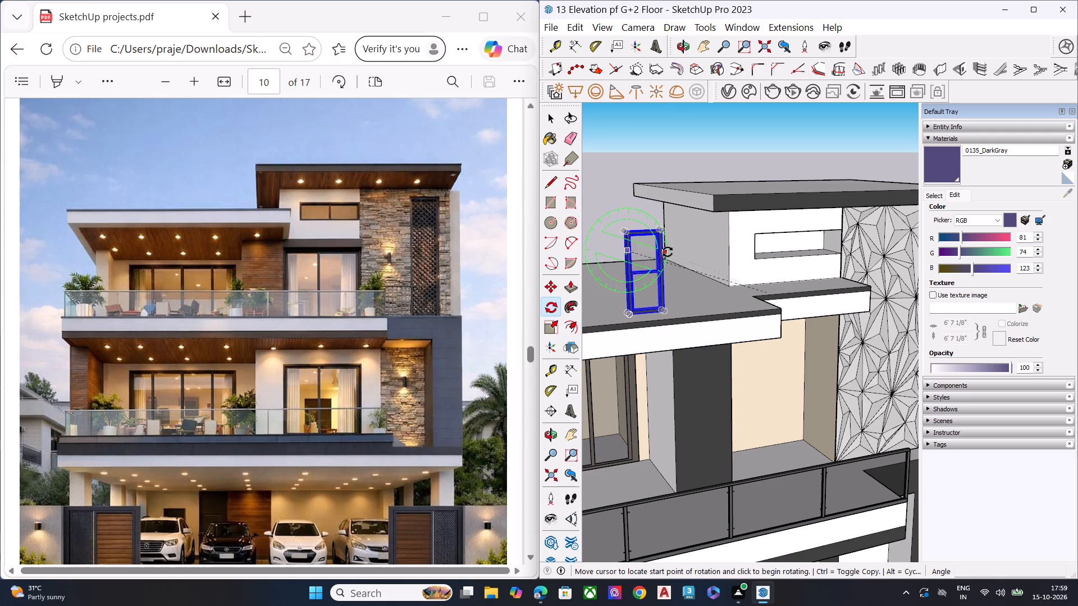
click(670, 250)
click(625, 300)
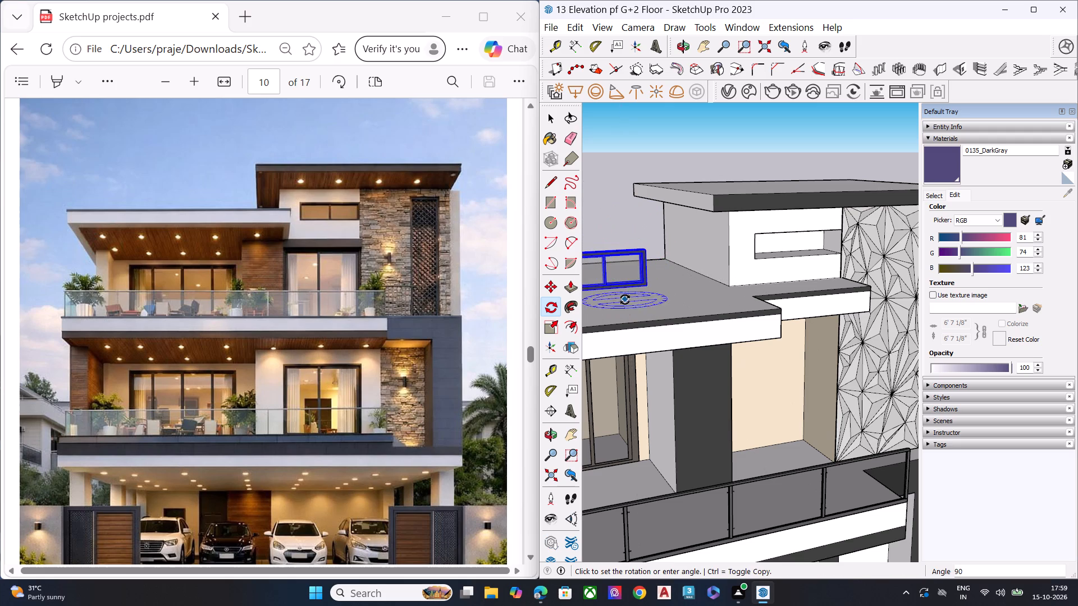
key(space)
Move the horizontal window into the top-floor wall opening, aligned with the opening's upper corner farthest from the patterned panel.
scroll(645, 255, up, 5)
key(m)
click(647, 246)
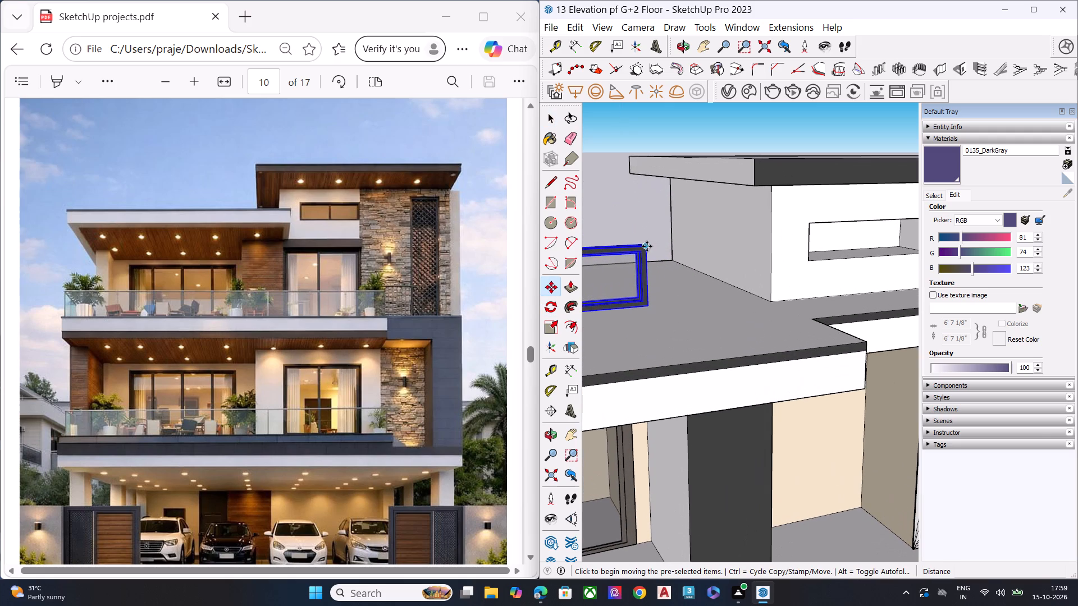
scroll(798, 259, down, 6)
middle_drag(861, 254, 678, 215)
scroll(819, 224, up, 1)
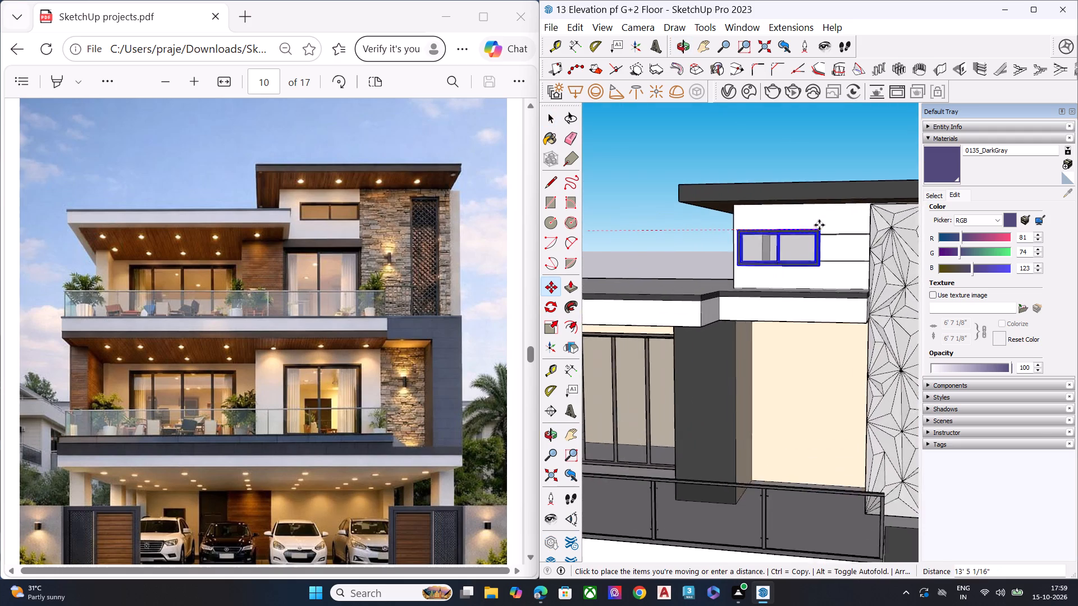
scroll(819, 225, up, 1)
scroll(819, 225, down, 1)
scroll(819, 225, up, 5)
scroll(829, 236, down, 7)
middle_drag(841, 254, 917, 261)
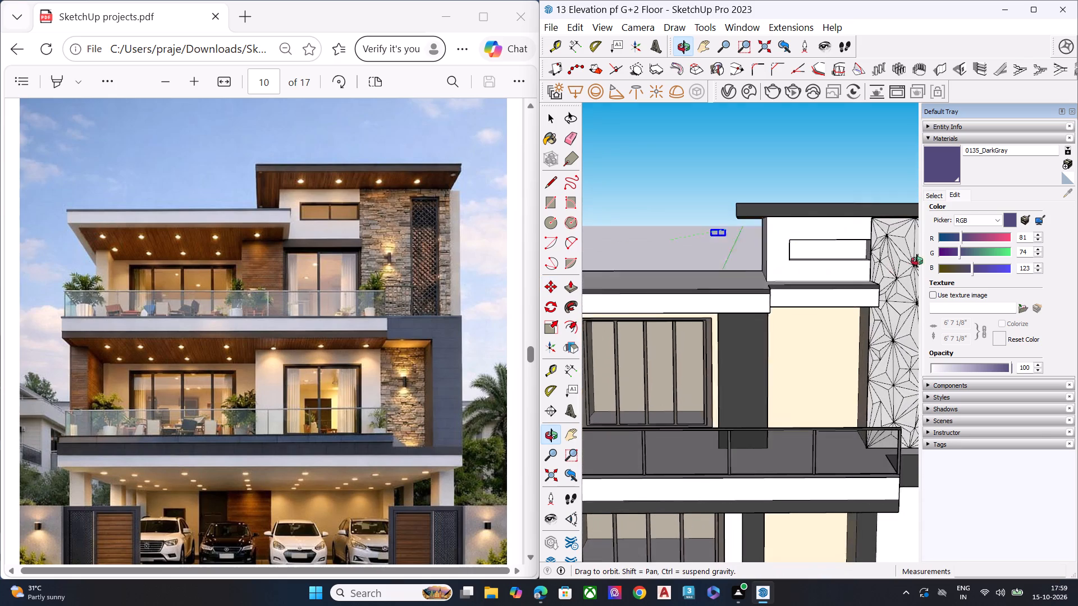
middle_drag(917, 261, 926, 260)
scroll(878, 245, up, 8)
middle_click(847, 243)
scroll(843, 240, up, 3)
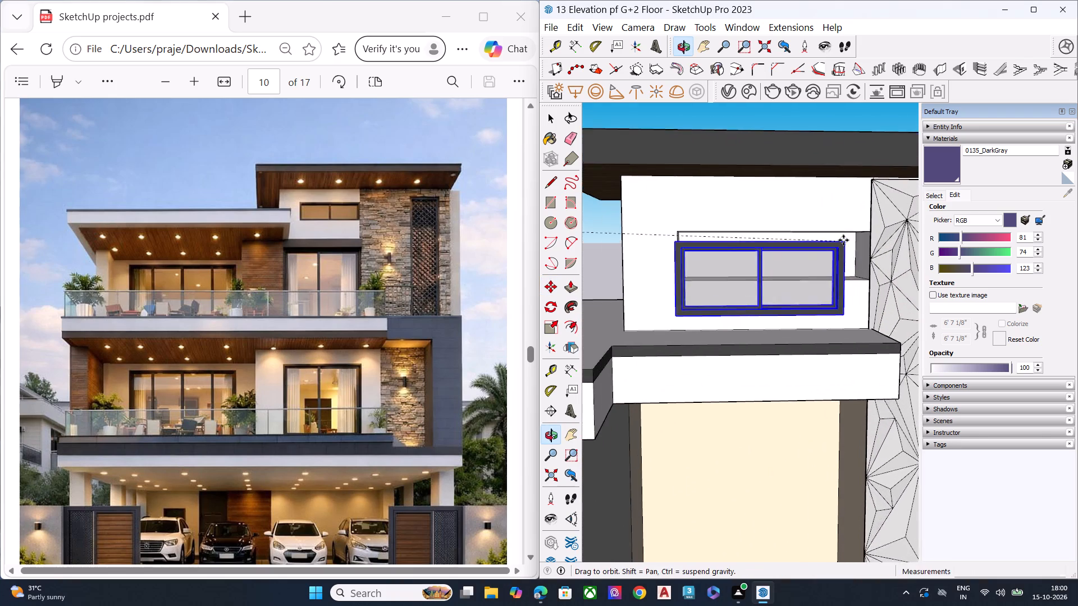
scroll(843, 240, up, 2)
click(843, 240)
middle_drag(720, 263, 785, 324)
drag(684, 320, 680, 311)
click(630, 241)
Scale the window's height to about 0.85 from its lower edge so it matches the opening's height.
middle_drag(732, 302, 660, 297)
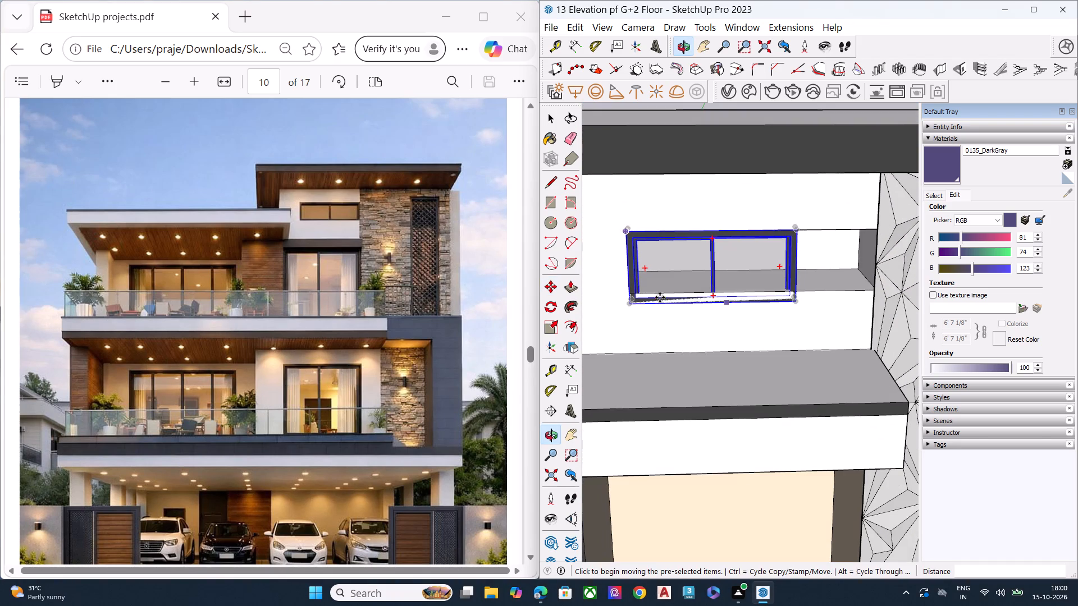
key(s)
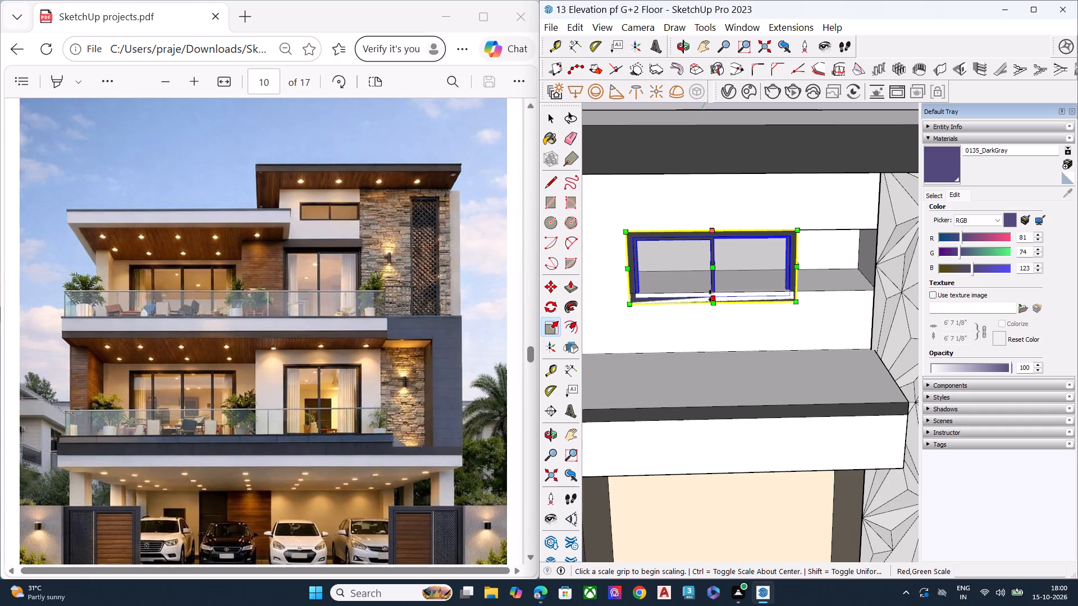
click(710, 296)
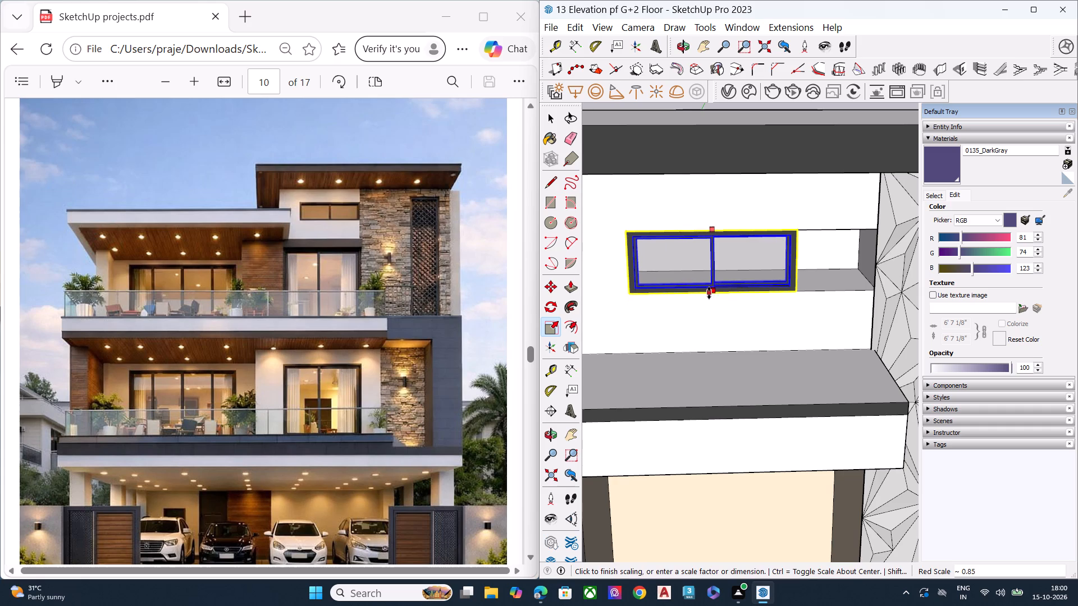
click(709, 293)
key(space)
Stretch the horizontal window lengthwise within the top-floor wall opening until its end meets the patterned panel.
scroll(686, 291, down, 3)
middle_drag(758, 279, 743, 231)
scroll(764, 234, up, 8)
scroll(776, 251, down, 2)
scroll(776, 252, up, 2)
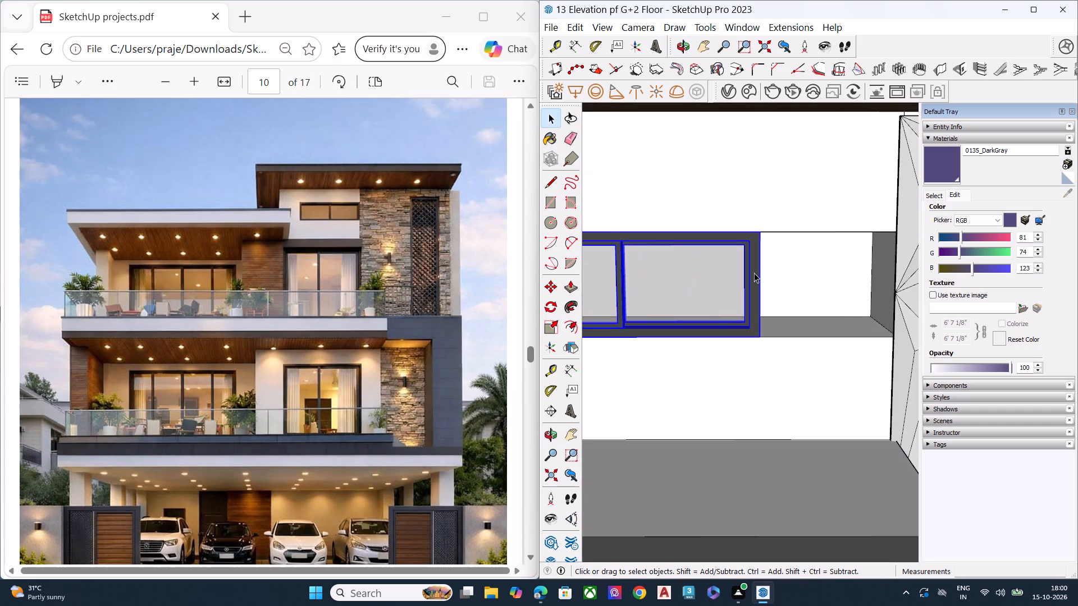
scroll(754, 275, down, 2)
key(s)
scroll(763, 269, up, 6)
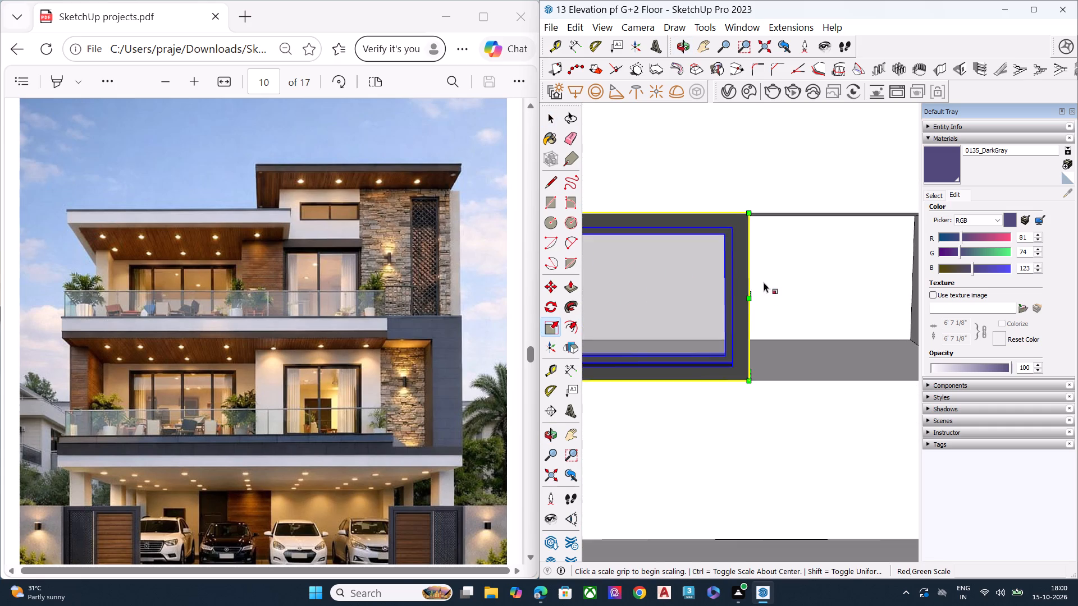
middle_drag(759, 292, 699, 307)
scroll(699, 307, up, 4)
click(729, 304)
scroll(729, 304, down, 7)
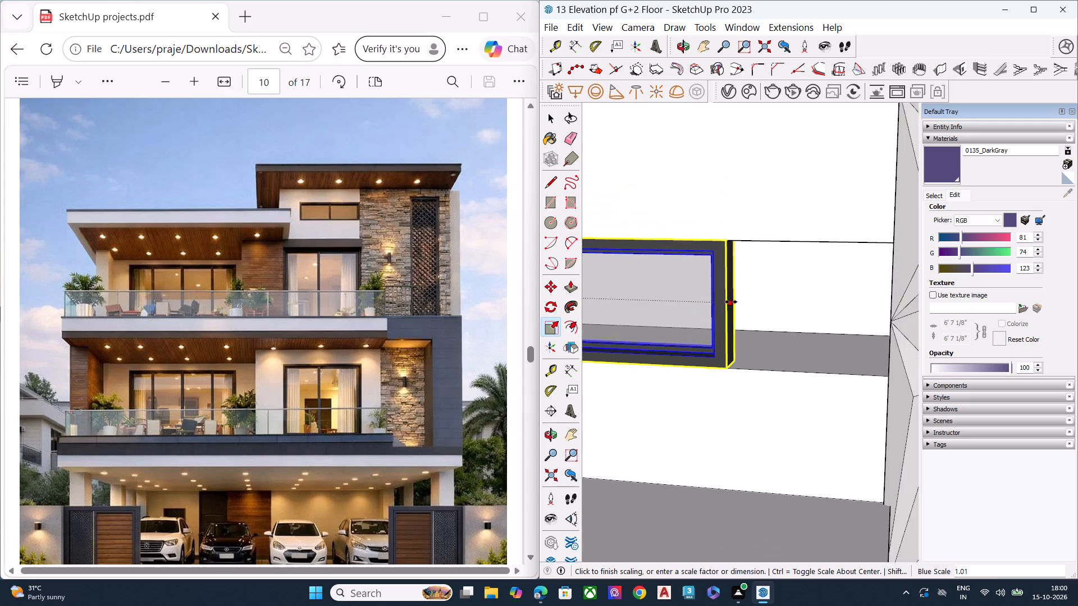
scroll(731, 302, down, 5)
click(839, 295)
key(space)
Scale the patterned wall panel's width to about 0.99, pulling in its edge beside the top-floor window.
middle_drag(828, 318, 1026, 329)
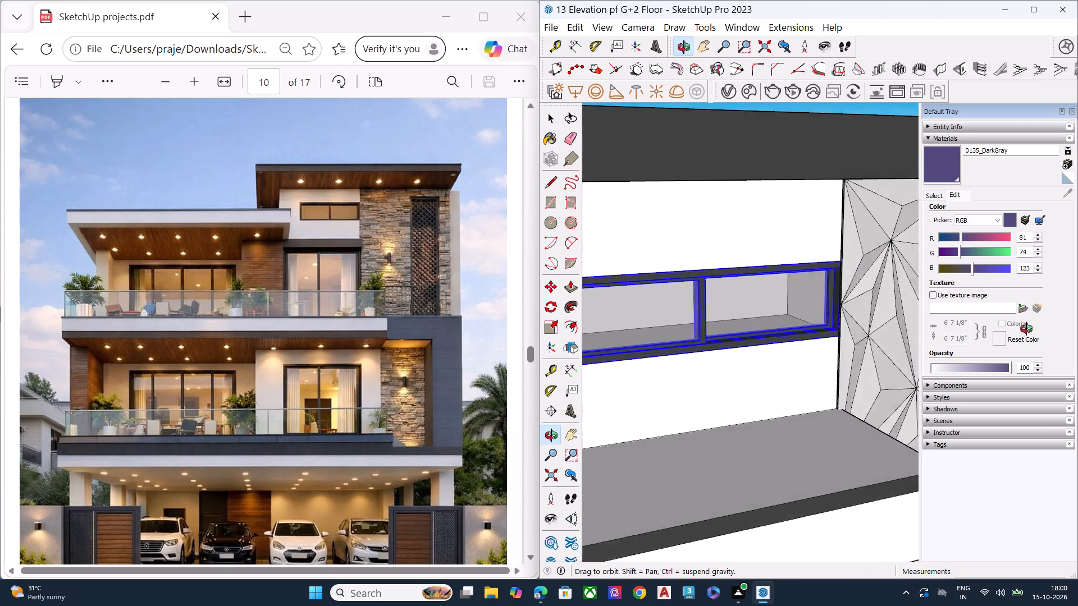
middle_drag(1026, 329, 1077, 328)
middle_drag(787, 299, 997, 269)
scroll(873, 241, up, 8)
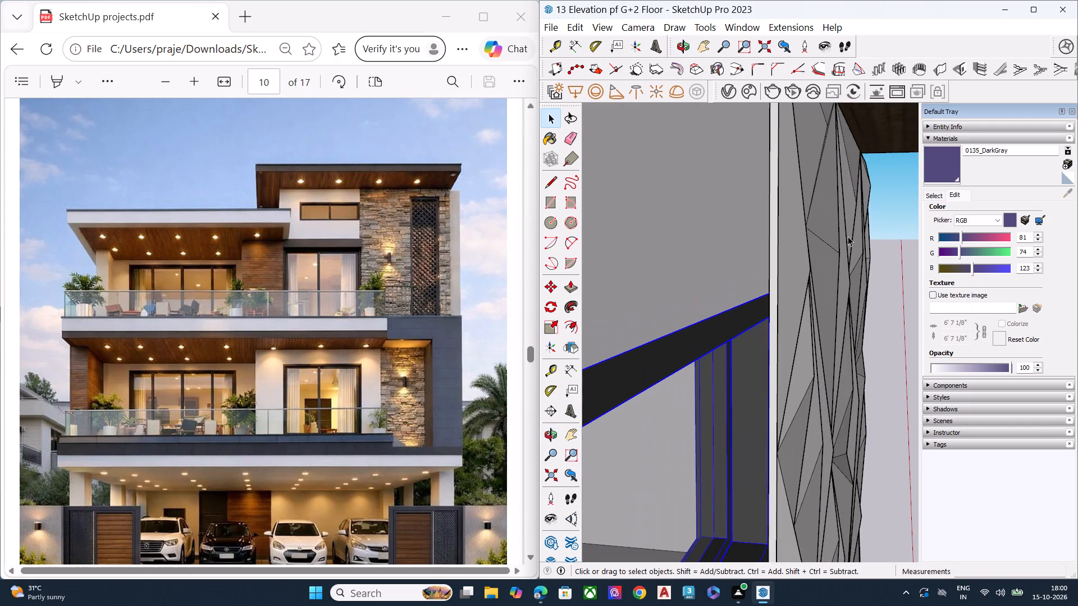
click(776, 305)
key(s)
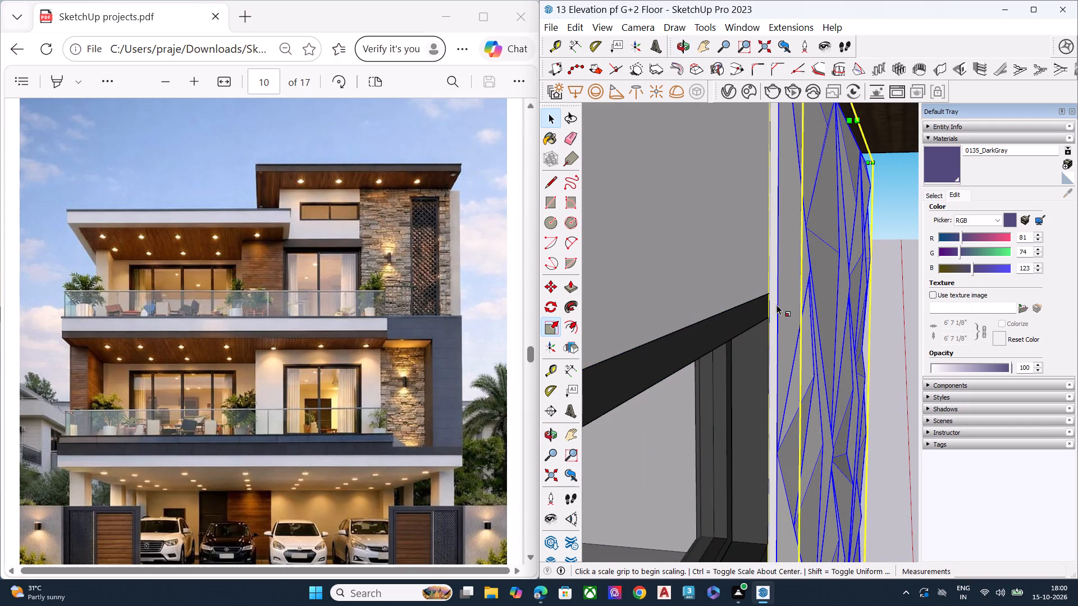
scroll(725, 302, down, 1)
scroll(720, 300, up, 1)
scroll(720, 300, down, 4)
scroll(689, 323, up, 2)
scroll(689, 323, down, 10)
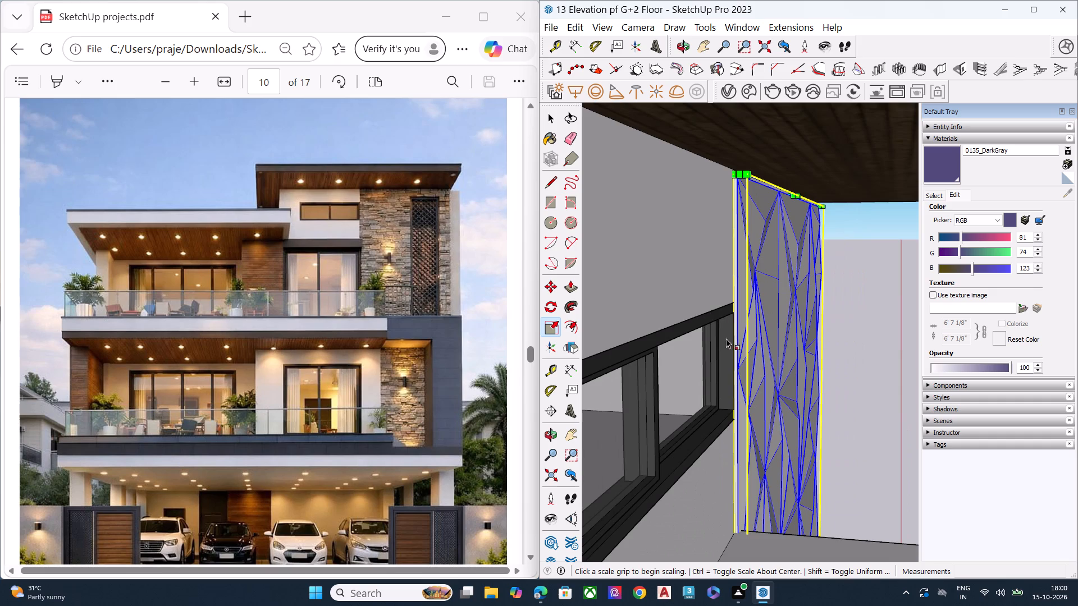
scroll(729, 340, down, 1)
middle_drag(776, 420, 557, 438)
scroll(563, 428, up, 2)
scroll(687, 375, down, 3)
scroll(687, 375, up, 1)
scroll(687, 375, down, 4)
middle_drag(718, 467, 524, 430)
scroll(657, 368, down, 5)
scroll(645, 459, up, 3)
scroll(639, 475, down, 2)
scroll(639, 475, up, 2)
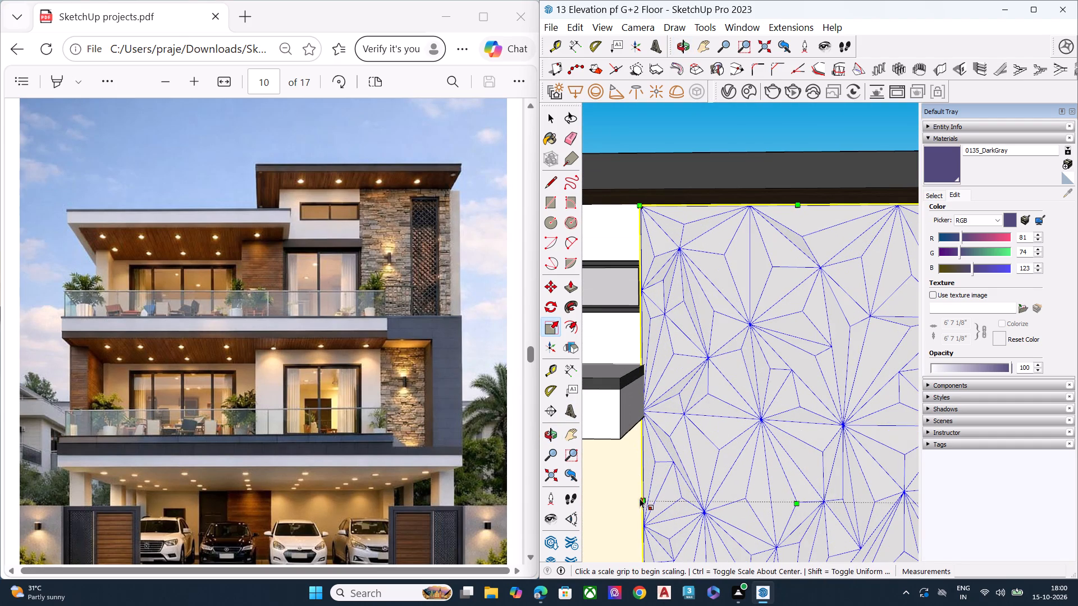
scroll(636, 501, up, 3)
scroll(636, 501, down, 2)
scroll(636, 501, up, 4)
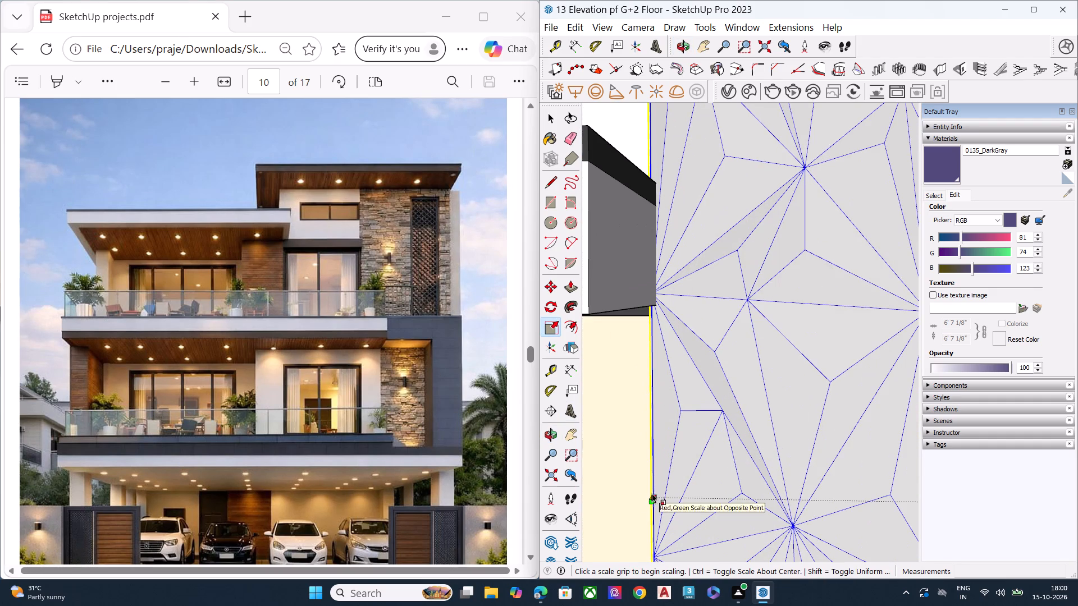
click(651, 495)
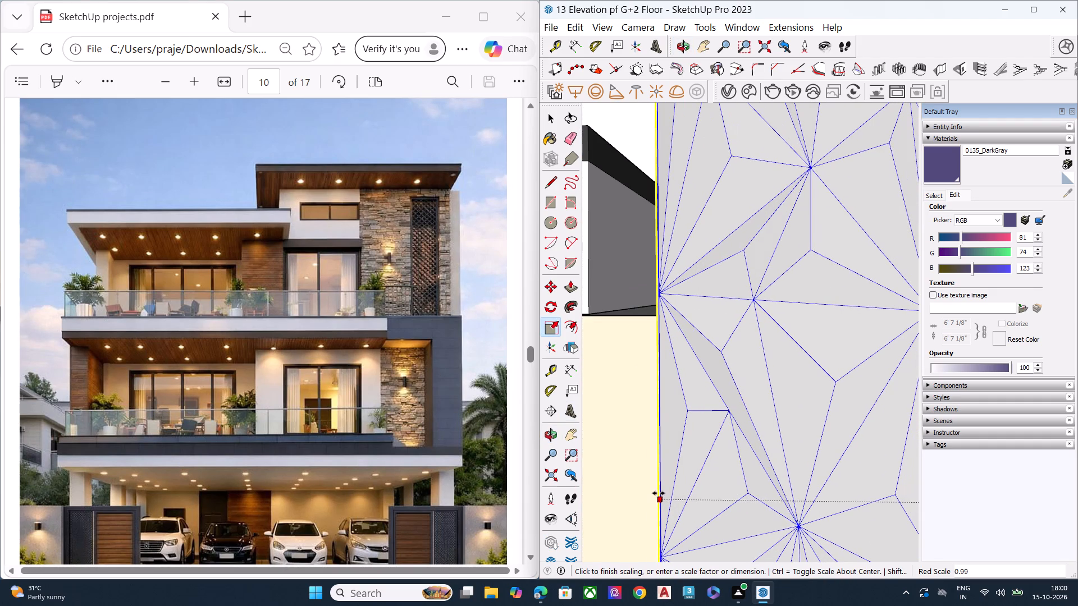
click(659, 493)
key(space)
scroll(718, 464, down, 5)
scroll(733, 465, up, 1)
scroll(734, 465, down, 9)
middle_click(678, 389)
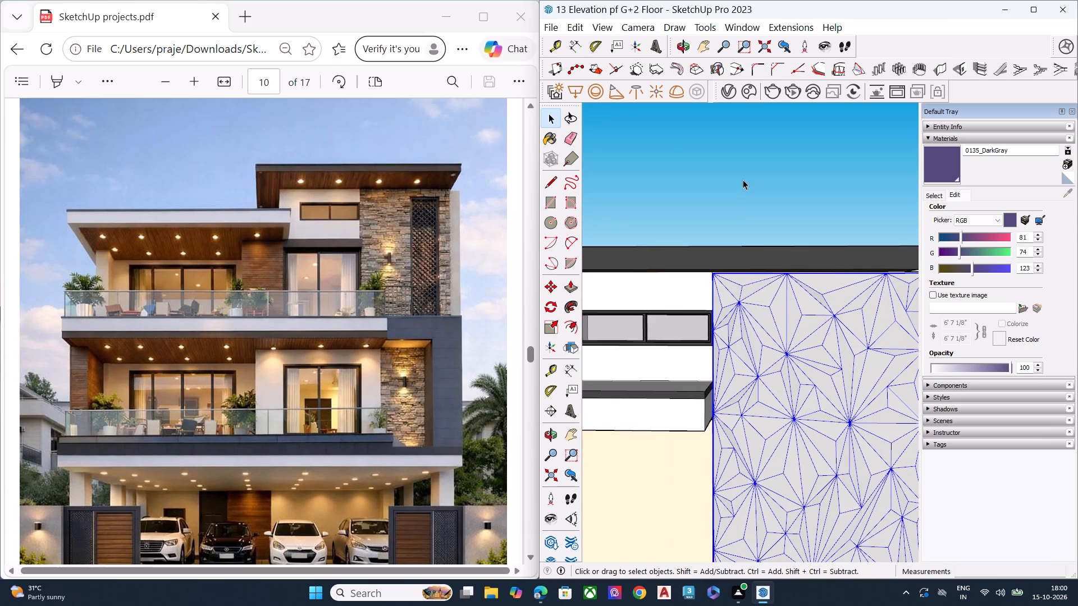
click(743, 180)
Examine the junction between the top-floor window and patterned panel, and the full front elevation against the reference image.
scroll(743, 180, down, 6)
scroll(693, 248, down, 1)
scroll(693, 248, up, 1)
scroll(693, 248, down, 1)
scroll(693, 248, up, 5)
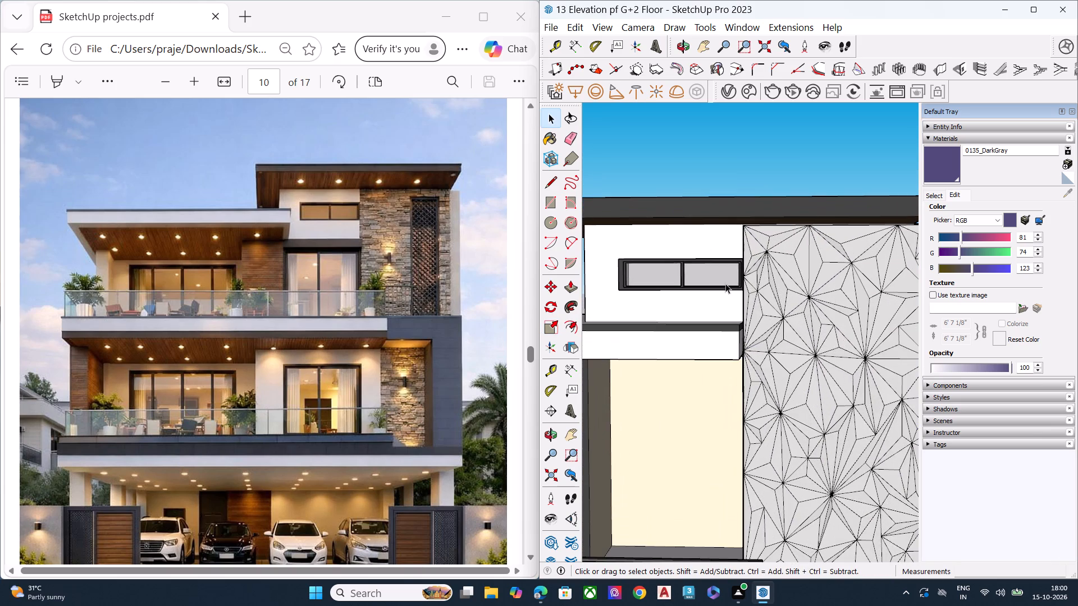
middle_drag(727, 282, 946, 309)
scroll(790, 279, up, 4)
scroll(787, 277, down, 1)
scroll(785, 279, up, 2)
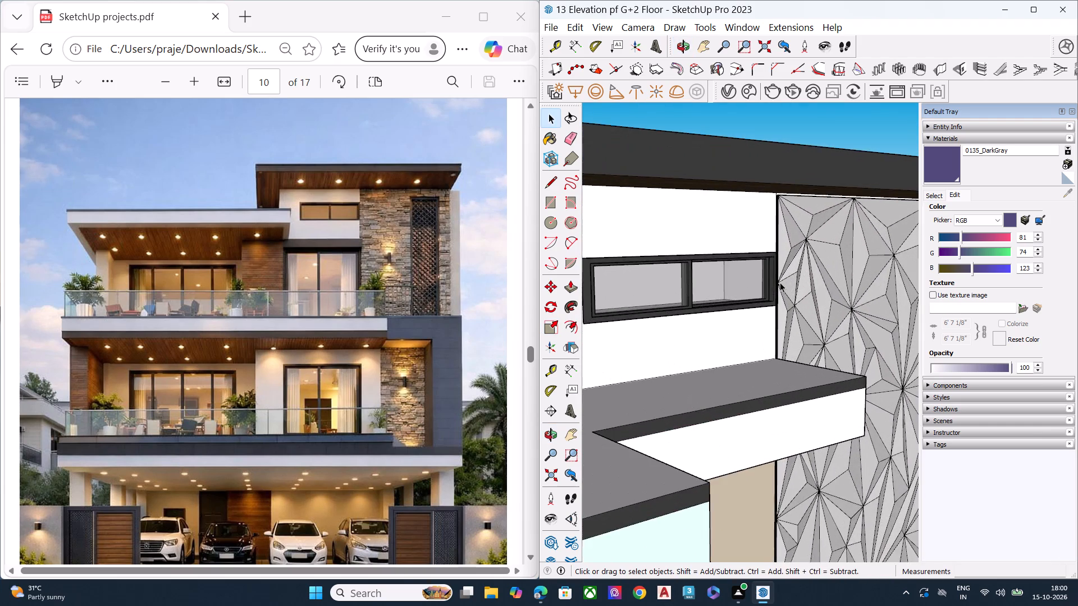
scroll(664, 287, down, 2)
scroll(628, 287, up, 1)
scroll(616, 287, down, 6)
middle_drag(732, 350, 565, 282)
scroll(568, 278, up, 2)
scroll(744, 263, down, 2)
scroll(747, 264, up, 2)
scroll(748, 264, down, 9)
scroll(790, 308, up, 1)
scroll(796, 315, down, 1)
scroll(796, 316, up, 2)
scroll(798, 318, down, 2)
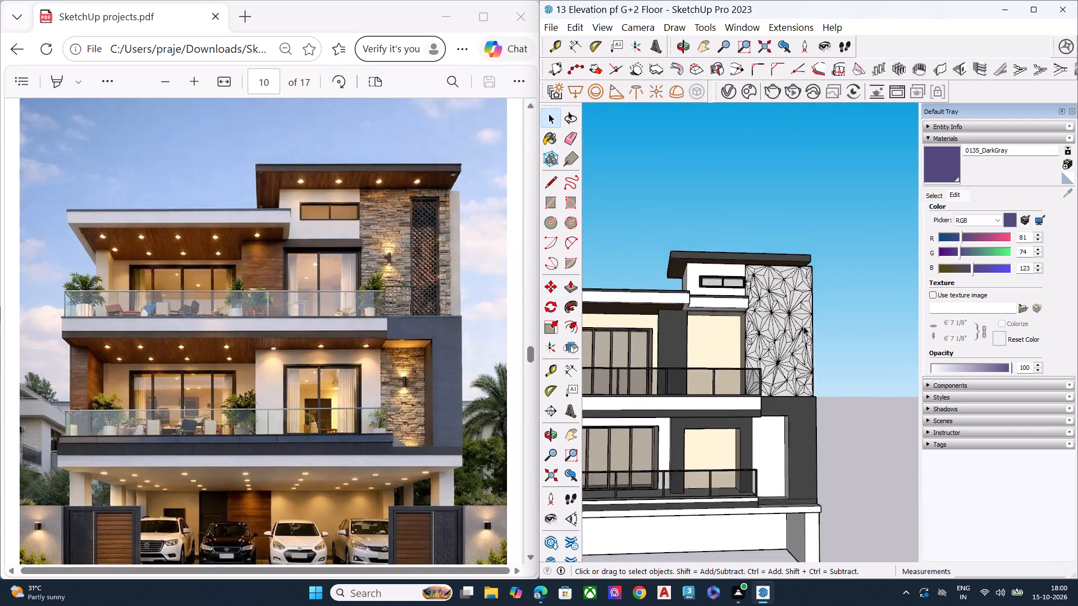
scroll(803, 326, down, 2)
middle_drag(796, 346, 756, 370)
scroll(759, 278, down, 7)
scroll(762, 333, up, 5)
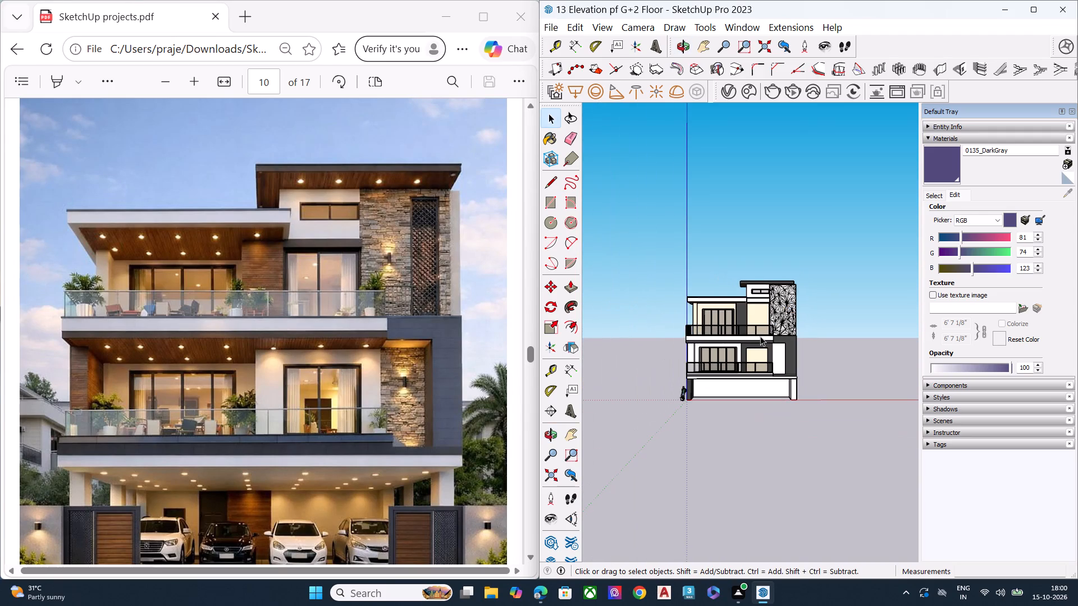
scroll(760, 336, up, 3)
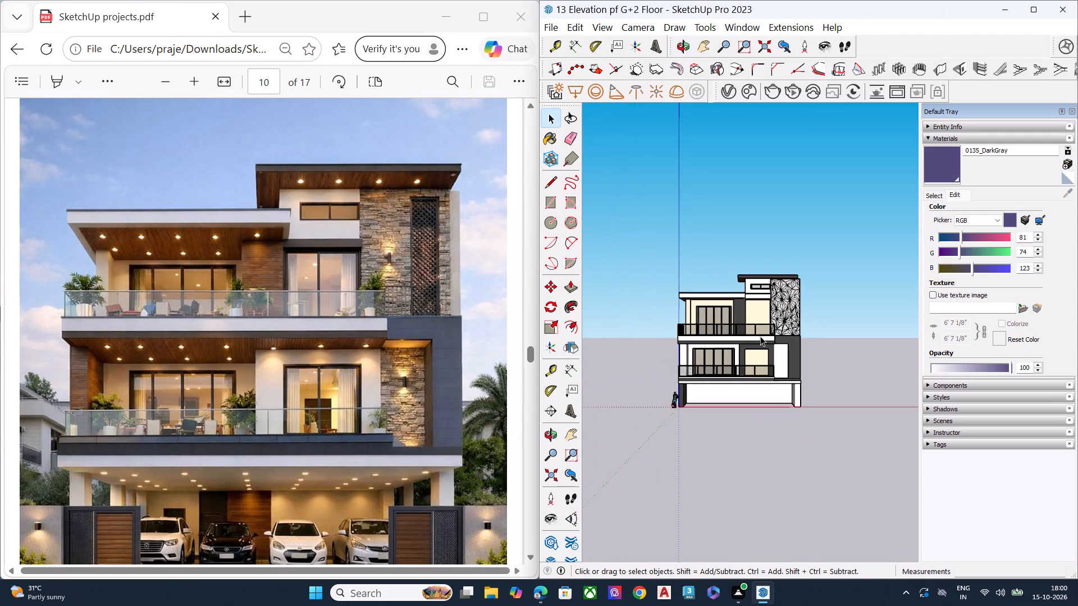
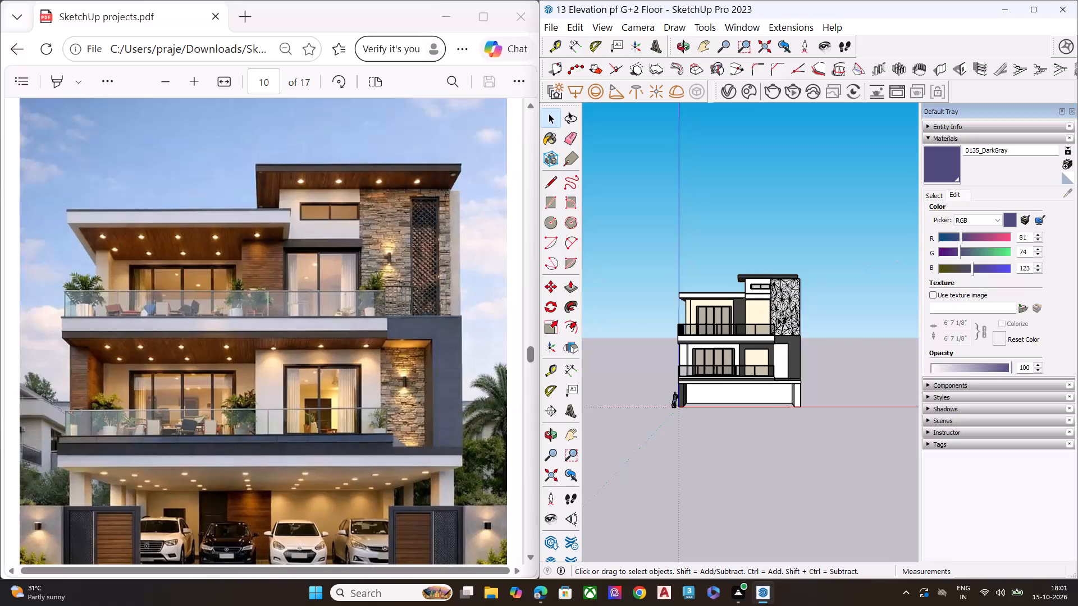
Examine the house model's front and side from several angles.
middle_drag(784, 319, 705, 384)
scroll(705, 391, up, 8)
middle_drag(779, 341, 741, 273)
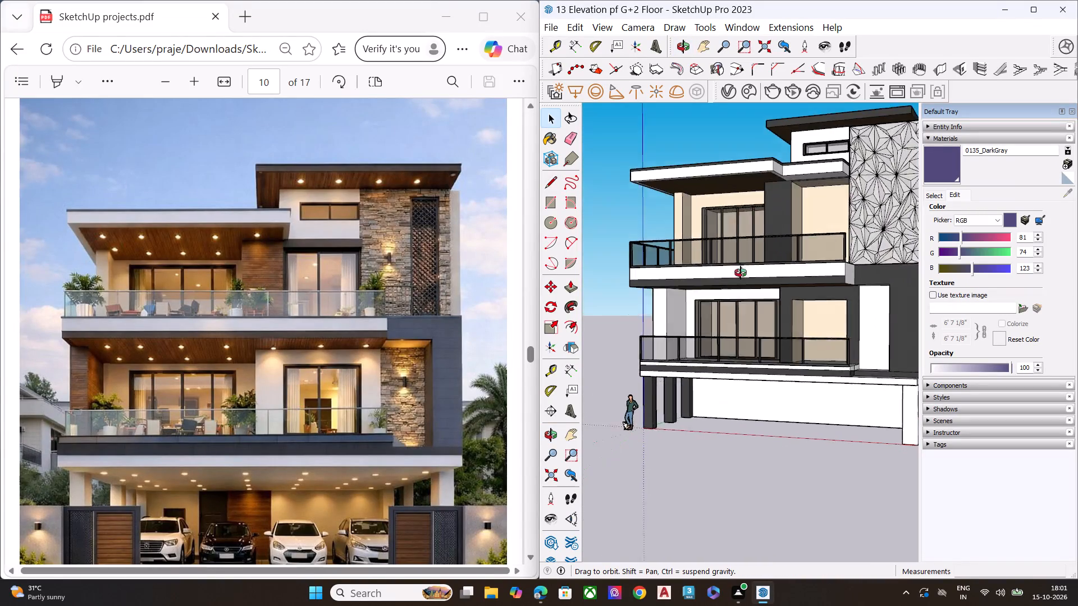
middle_drag(741, 273, 910, 306)
middle_drag(776, 310, 897, 322)
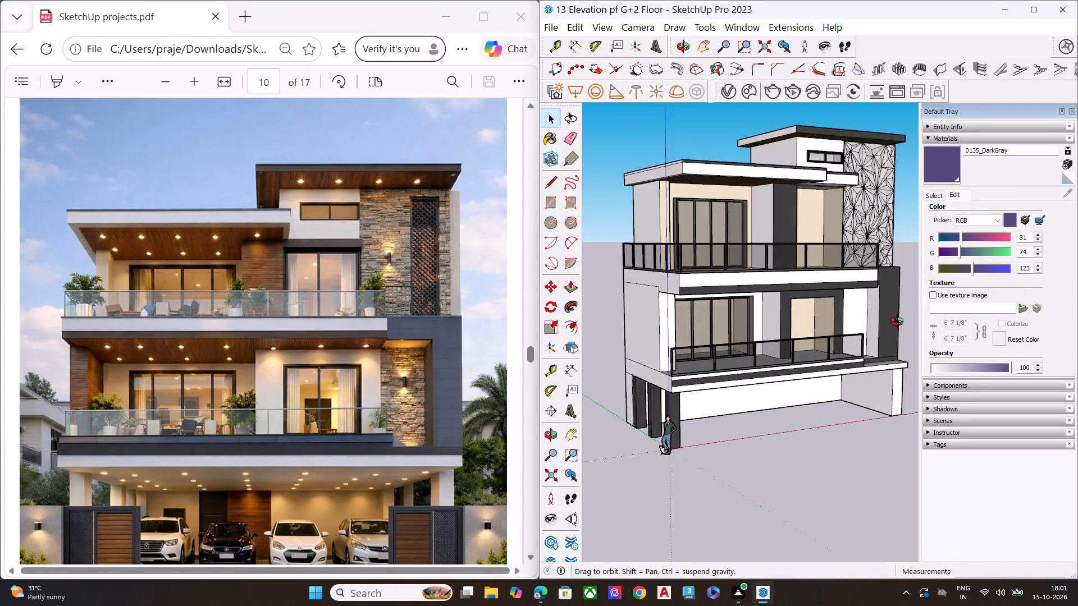
middle_drag(897, 322, 984, 319)
scroll(873, 279, up, 1)
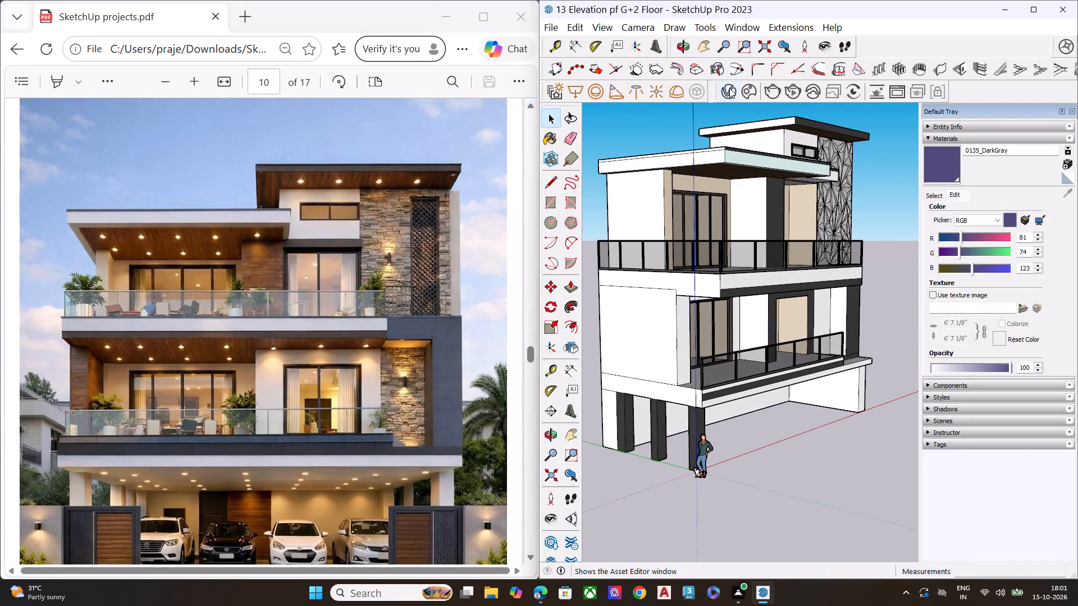
Open the V-Ray Asset Editor and permanently delete the WallPaint_FineGrain_01_White_1m material.
click(723, 89)
scroll(476, 226, down, 2)
scroll(476, 226, up, 1)
scroll(476, 226, down, 4)
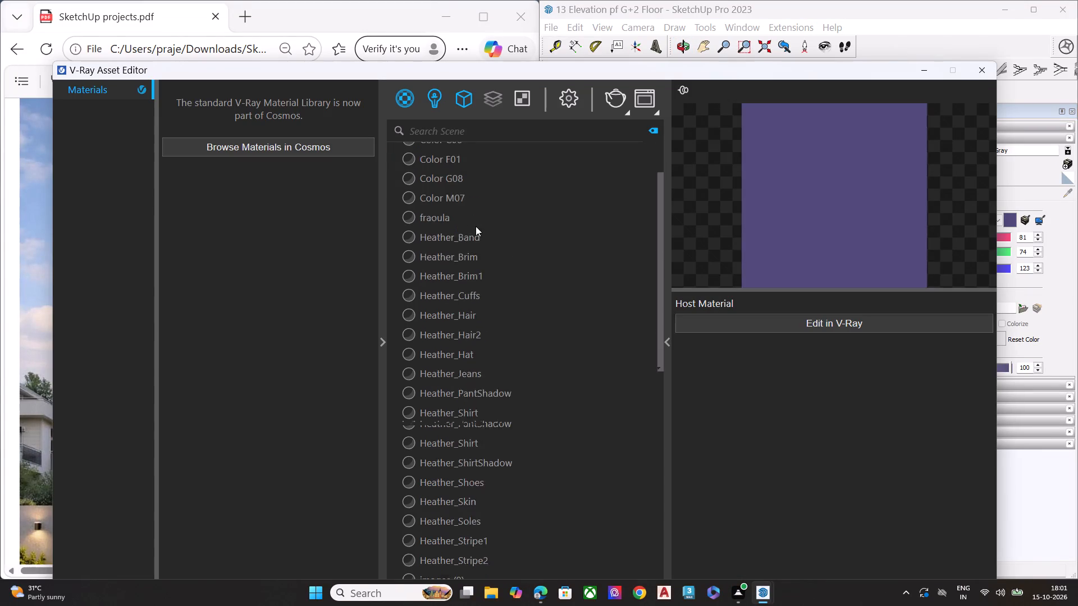
scroll(447, 501, down, 6)
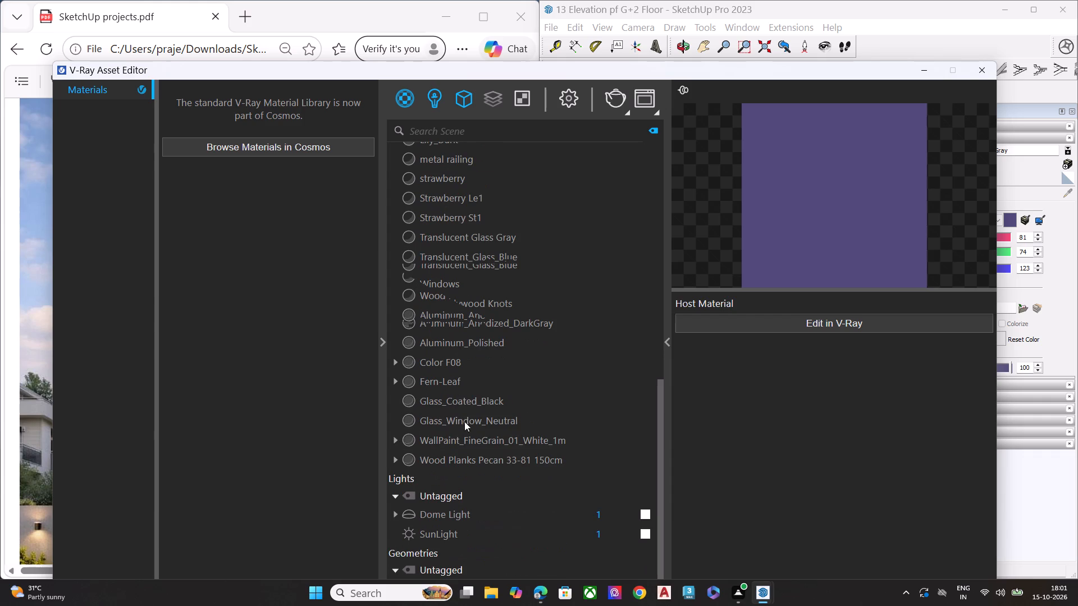
click(466, 426)
click(471, 444)
click(474, 430)
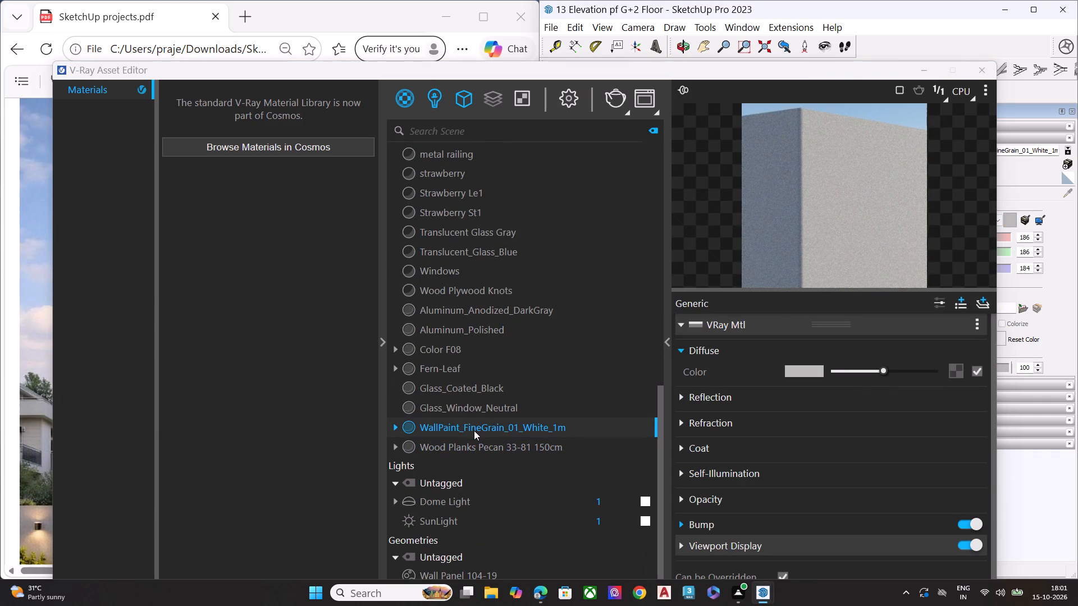
right_click(474, 430)
click(496, 374)
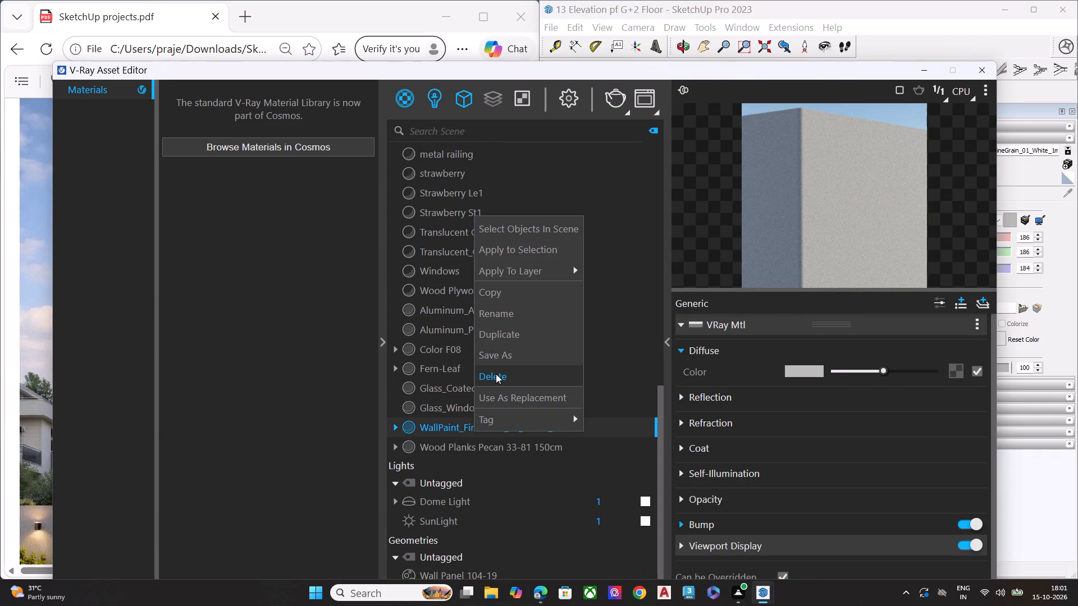
click(563, 293)
Preview the Color F08 and Fern-Leaf materials, and permanently delete Fern-Leaf from the scene.
click(462, 393)
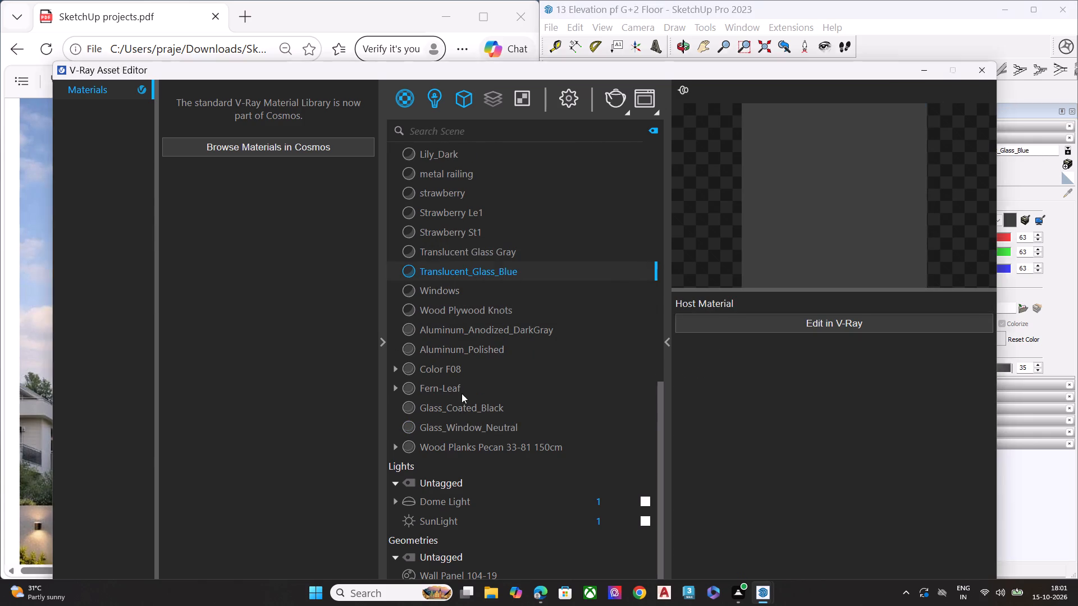
click(459, 370)
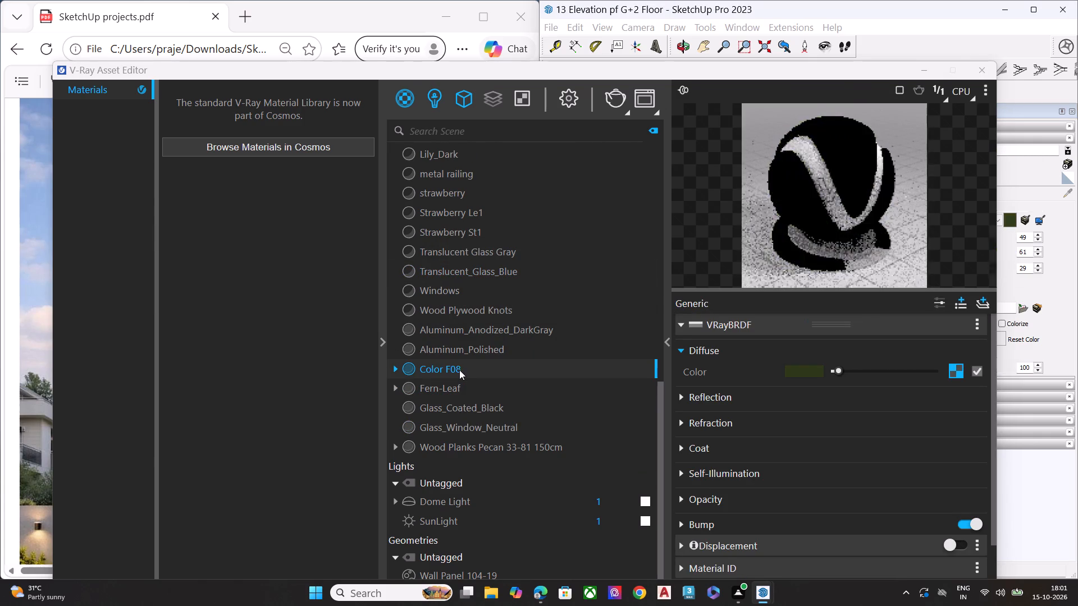
click(433, 375)
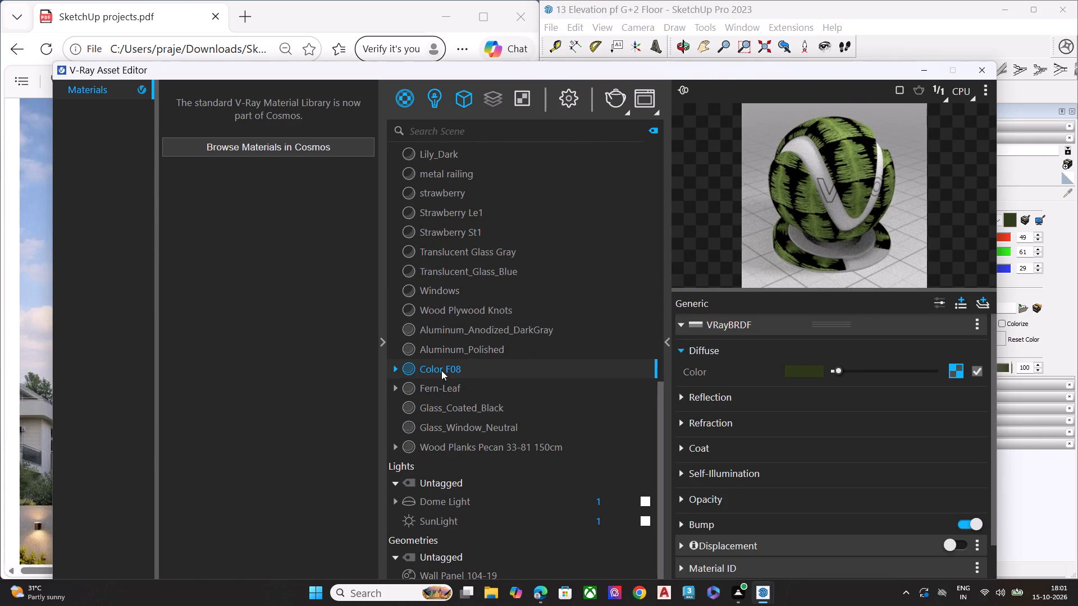
click(444, 369)
click(445, 389)
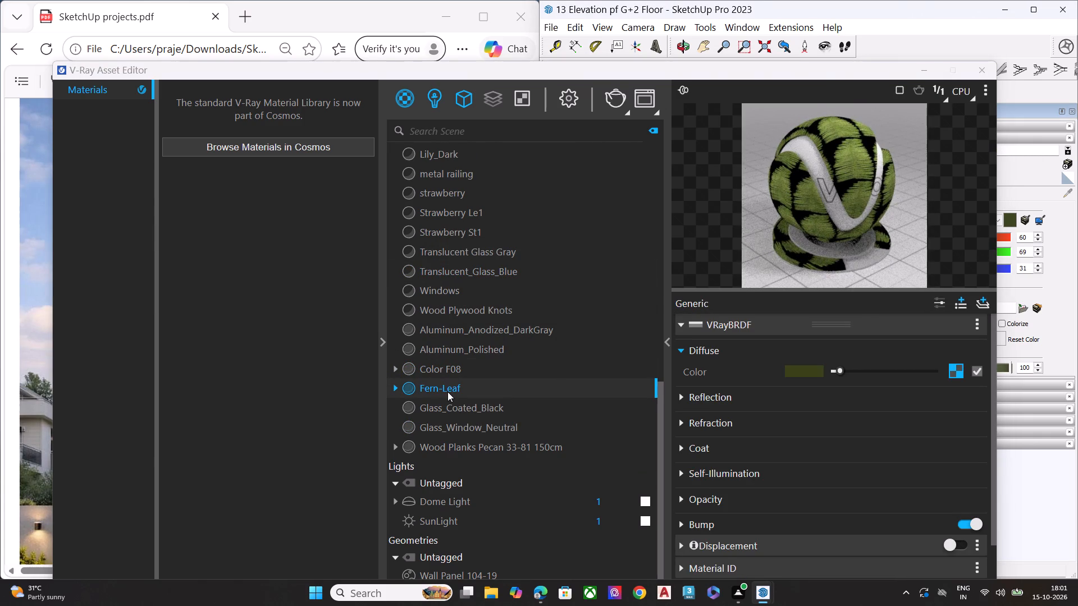
right_click(447, 392)
click(485, 339)
click(576, 287)
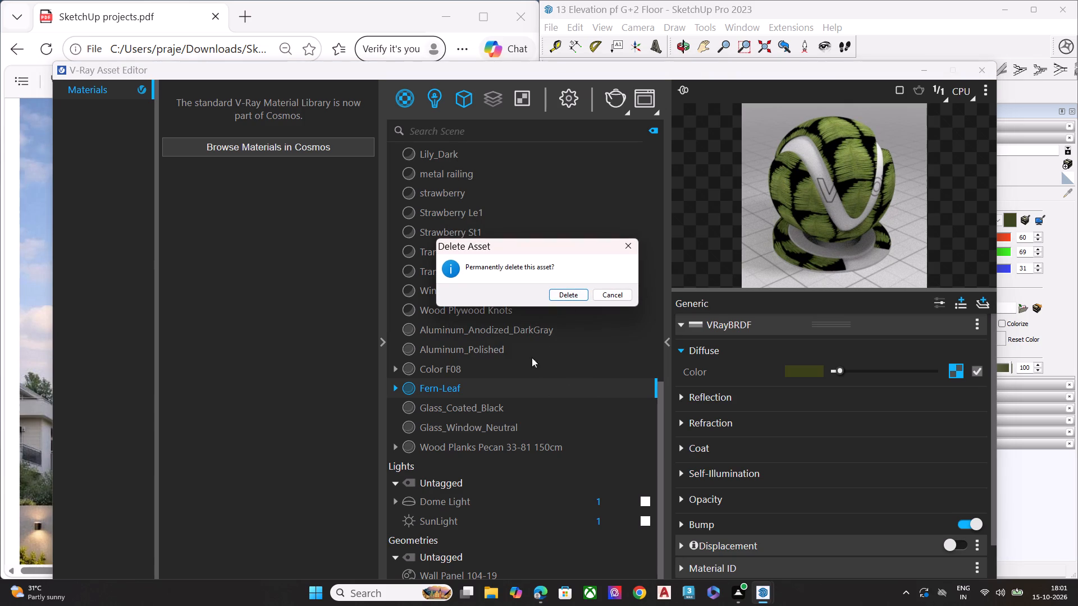
click(566, 292)
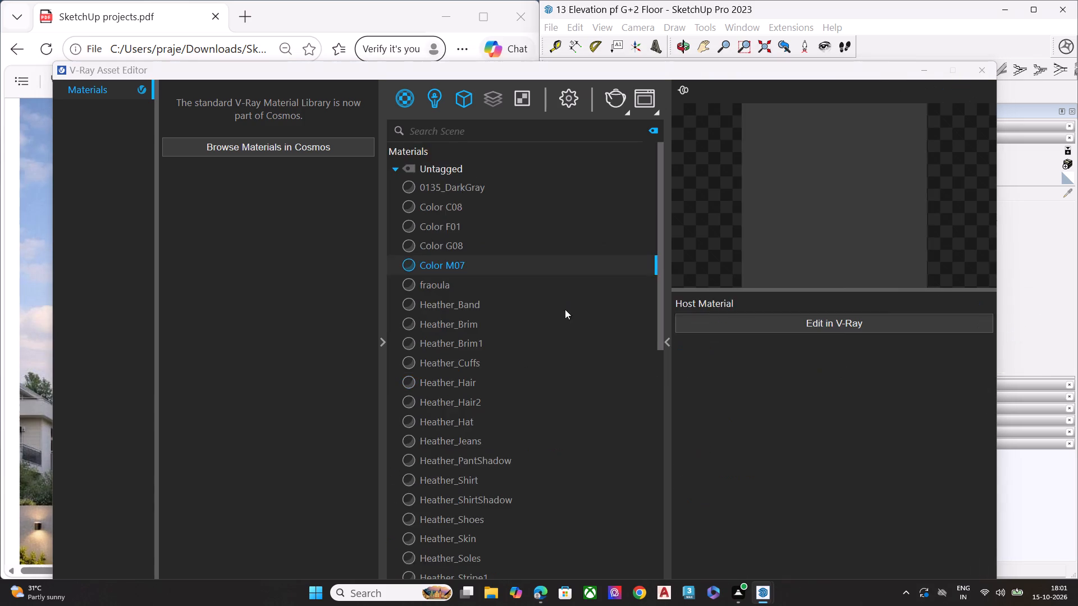
Dismiss the V-Ray log window and permanently delete the Color F08 material.
scroll(556, 329, down, 2)
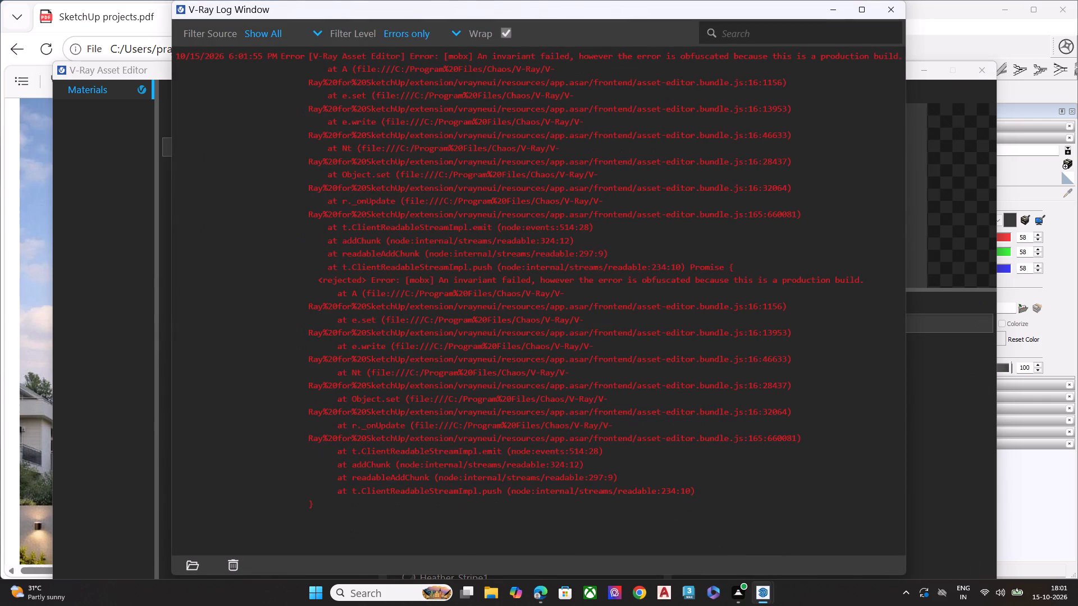
scroll(552, 333, up, 1)
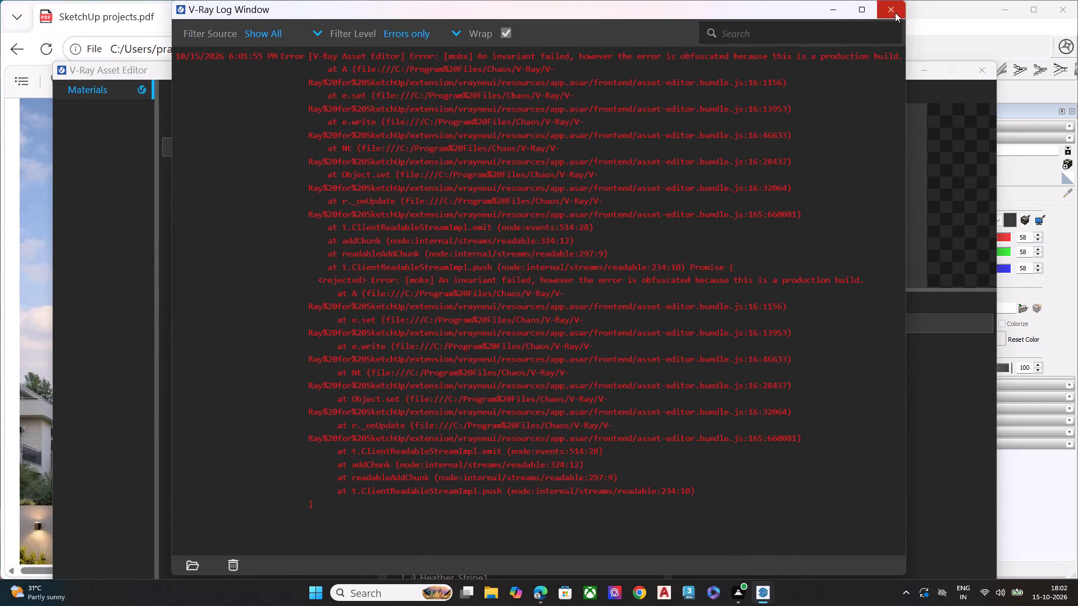
click(895, 12)
scroll(478, 259, down, 5)
scroll(478, 259, up, 1)
scroll(478, 259, down, 6)
scroll(468, 311, down, 3)
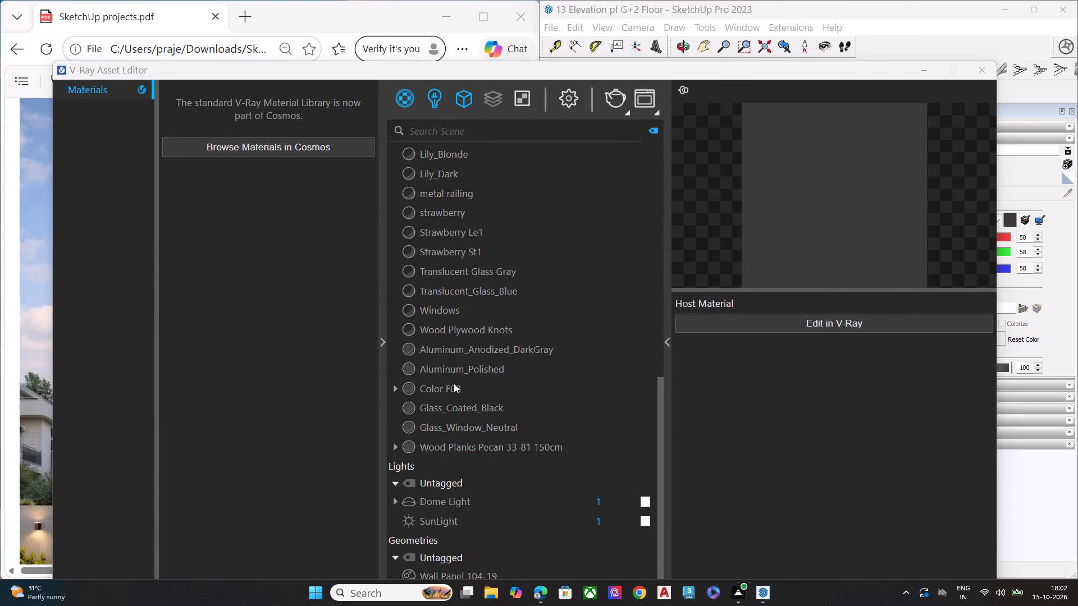
click(454, 387)
right_click(454, 387)
click(493, 332)
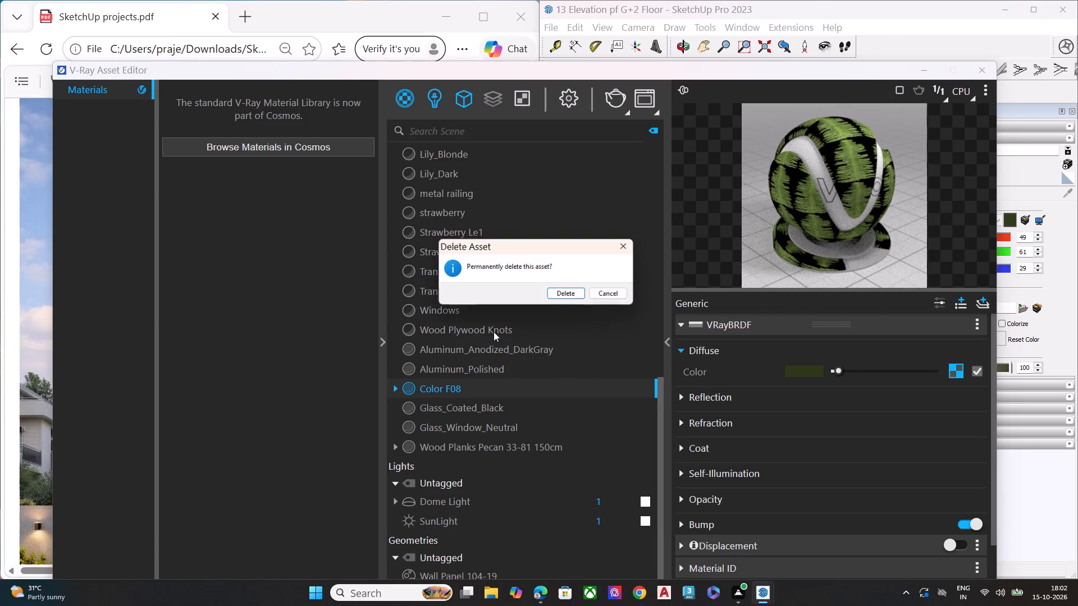
click(574, 299)
Reposition the Asset Editor to check the model behind it, and permanently delete the Color C08 material.
drag(743, 65, 695, 337)
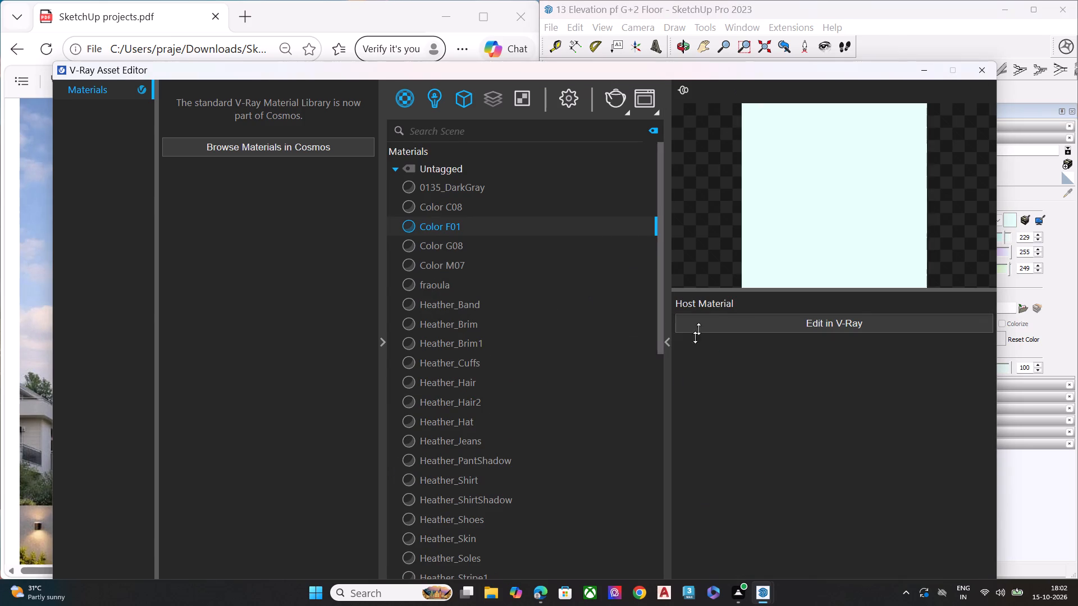
drag(695, 337, 675, 378)
drag(742, 75, 634, 400)
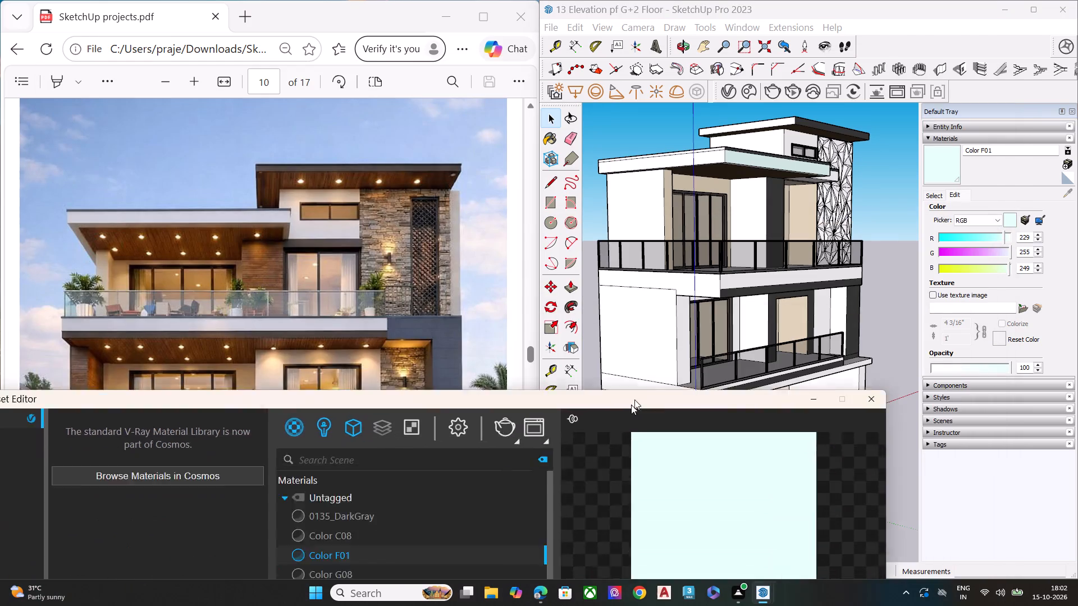
drag(634, 400, 757, 93)
click(469, 209)
click(467, 222)
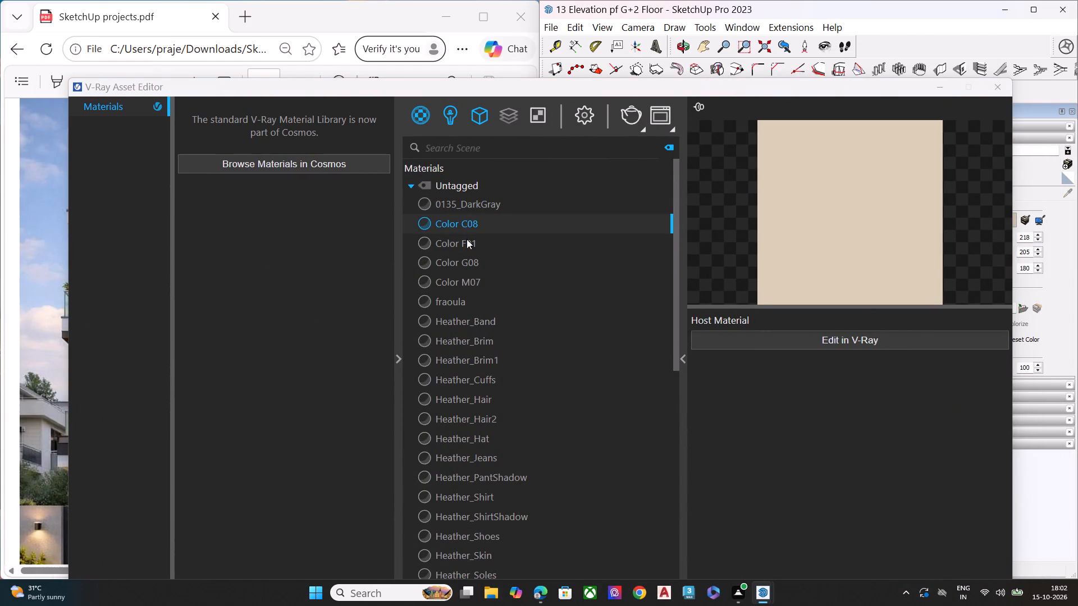
right_click(485, 226)
click(523, 297)
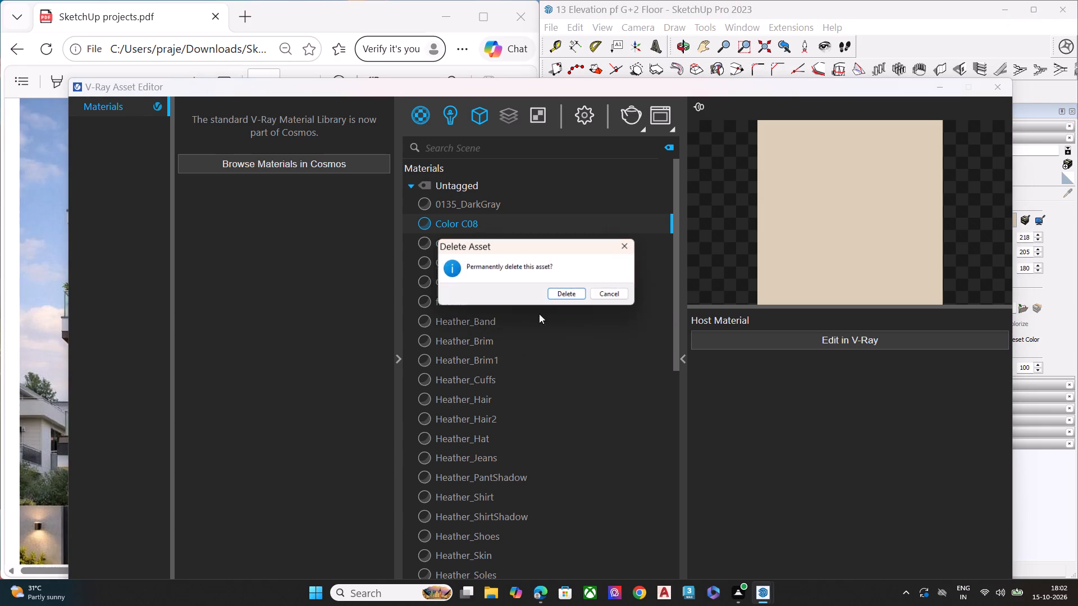
click(574, 293)
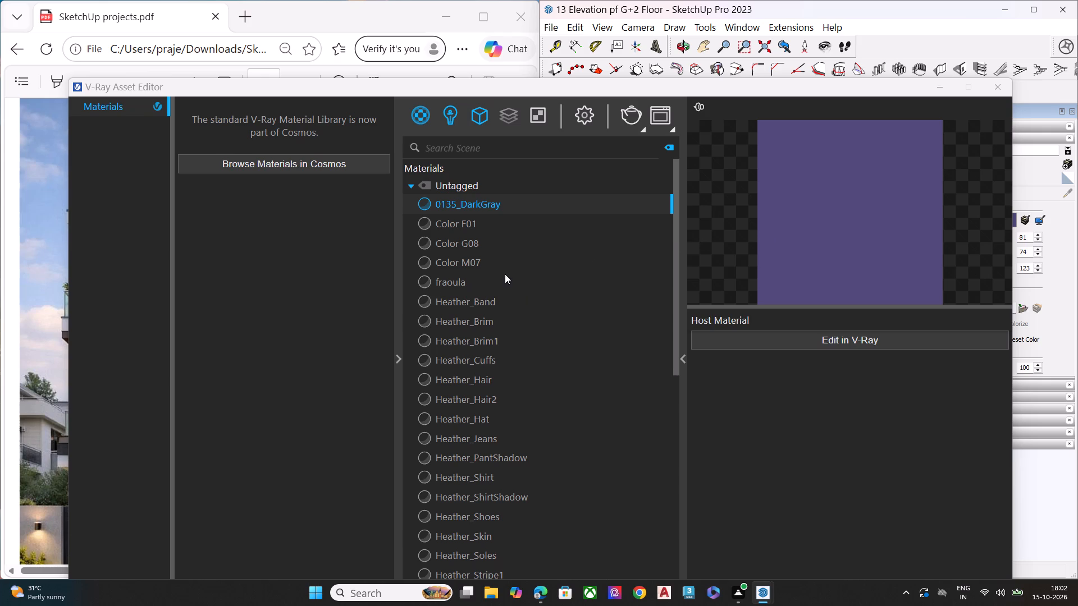
Check the model with the Asset Editor closed, then reopen the editor and permanently delete the Color F01 material.
click(996, 81)
scroll(798, 189, down, 4)
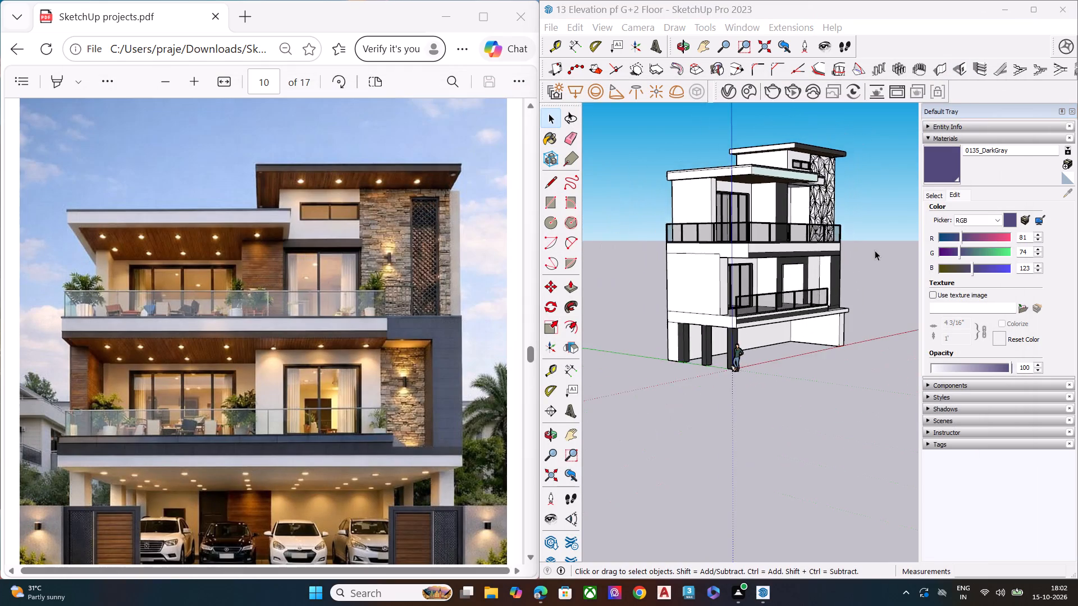
middle_drag(877, 252, 823, 249)
click(730, 88)
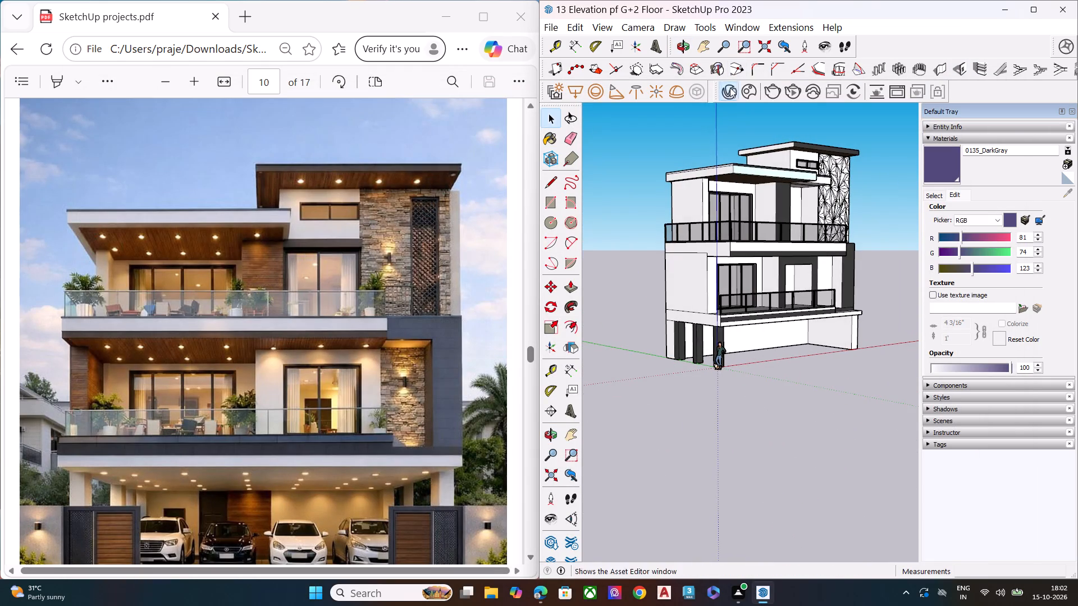
click(487, 215)
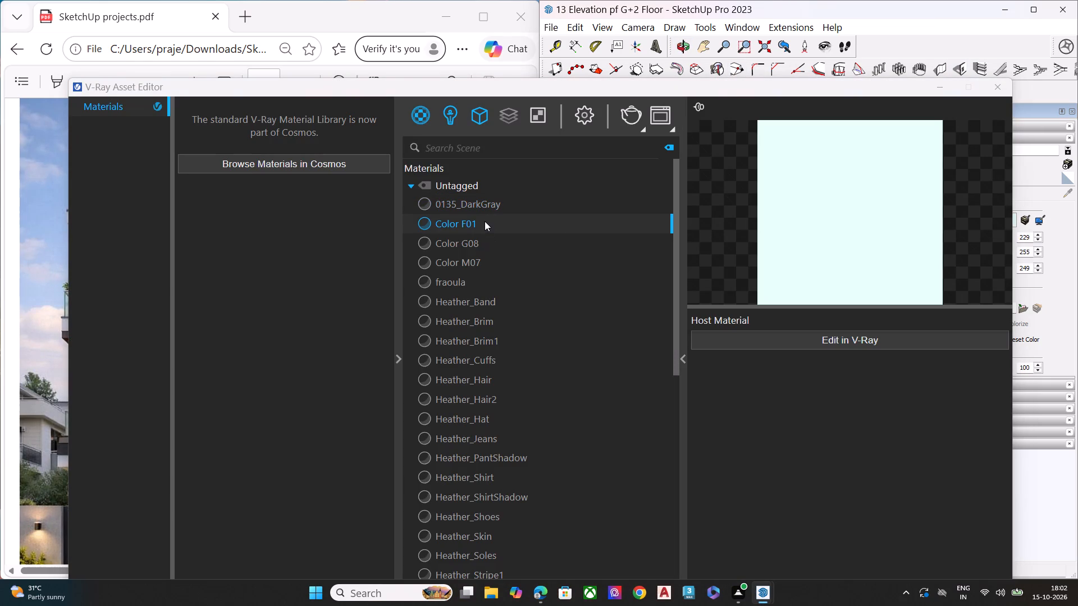
right_click(485, 221)
click(519, 301)
click(549, 292)
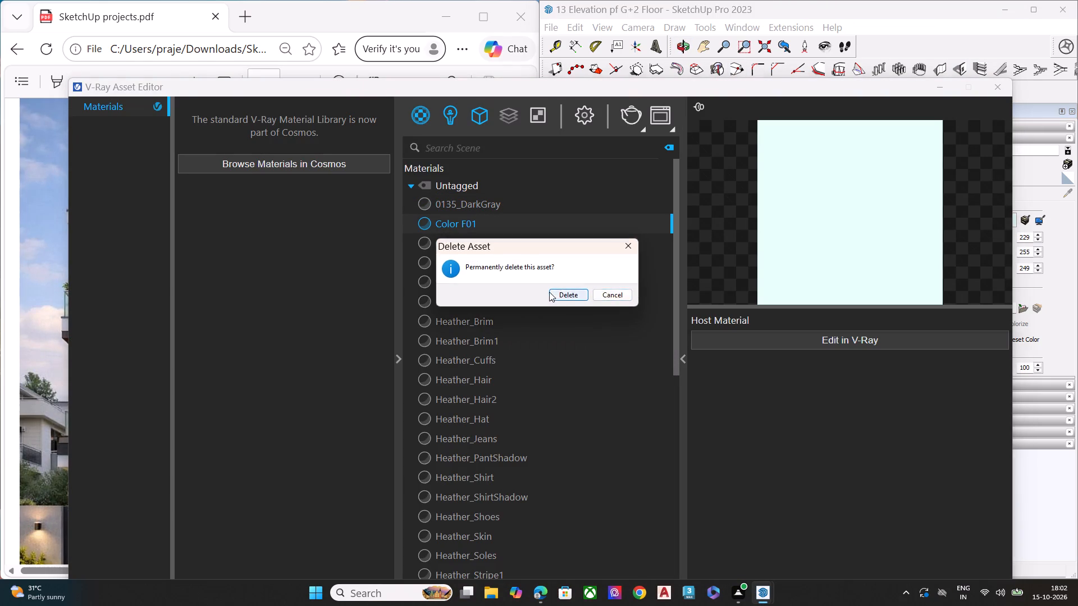
Preview the remaining scene materials, including the plain colours, aluminium, coated glass, plywood and window materials, to find unneeded ones.
click(474, 222)
click(476, 244)
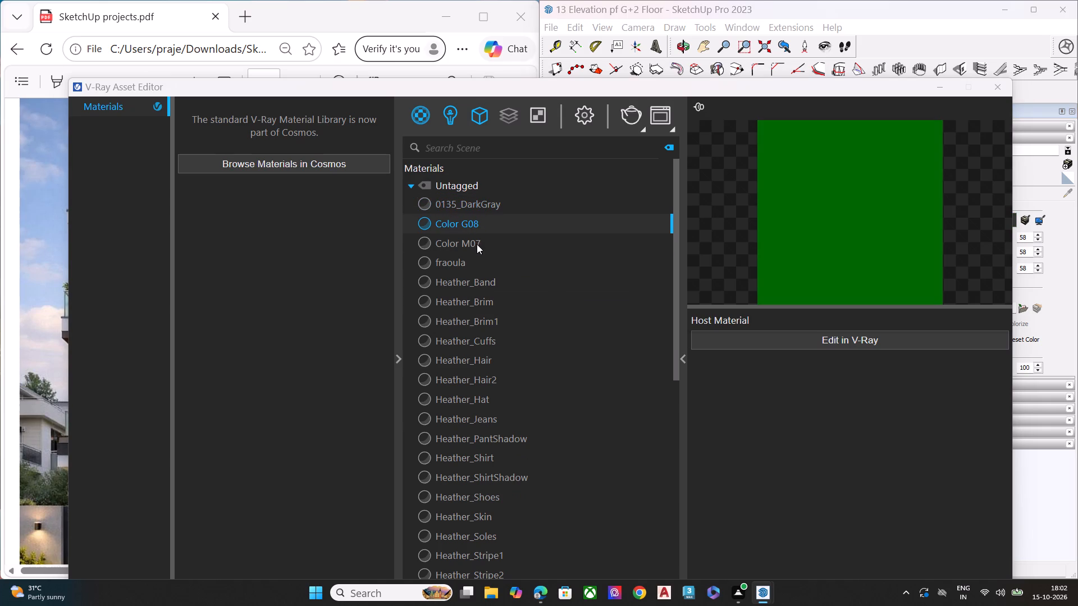
click(469, 259)
click(513, 301)
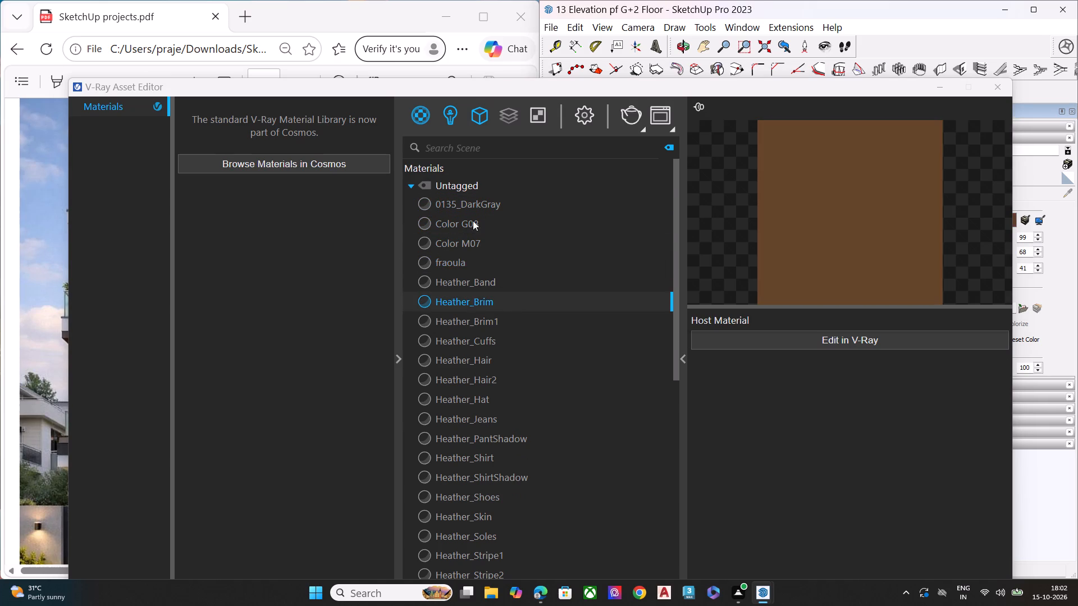
scroll(478, 215, down, 8)
click(491, 411)
click(492, 428)
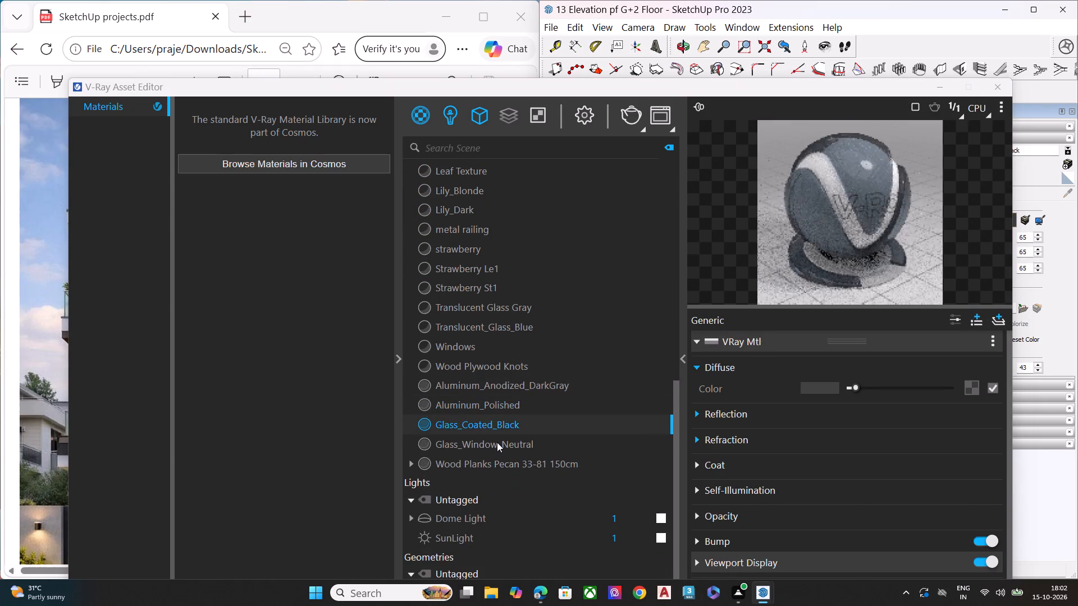
click(501, 411)
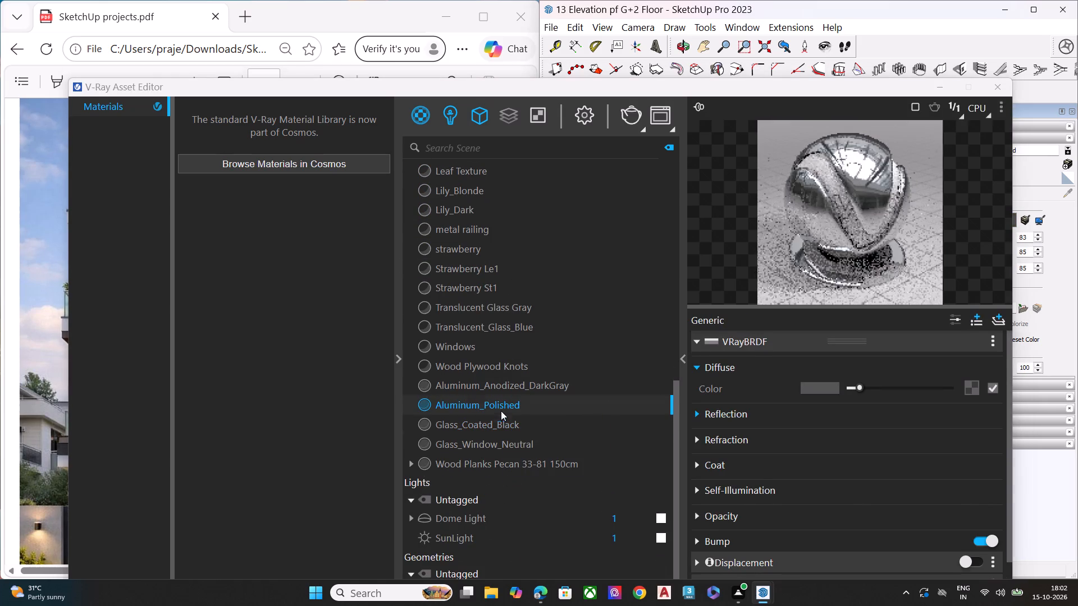
click(488, 385)
click(488, 370)
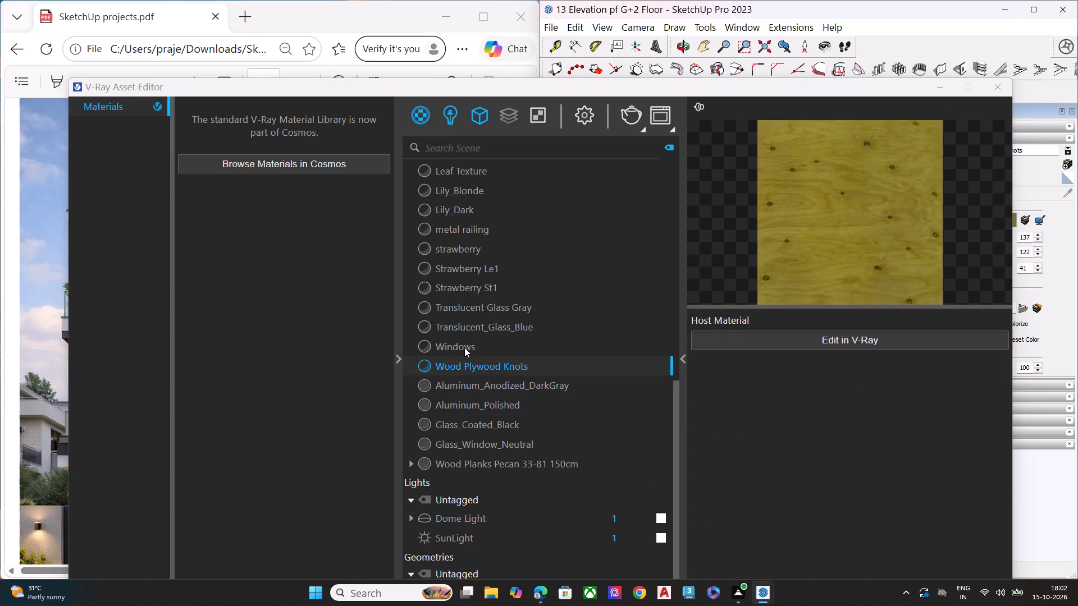
click(464, 347)
click(469, 323)
Permanently delete the Translucent Glass Gray material from the scene.
click(477, 306)
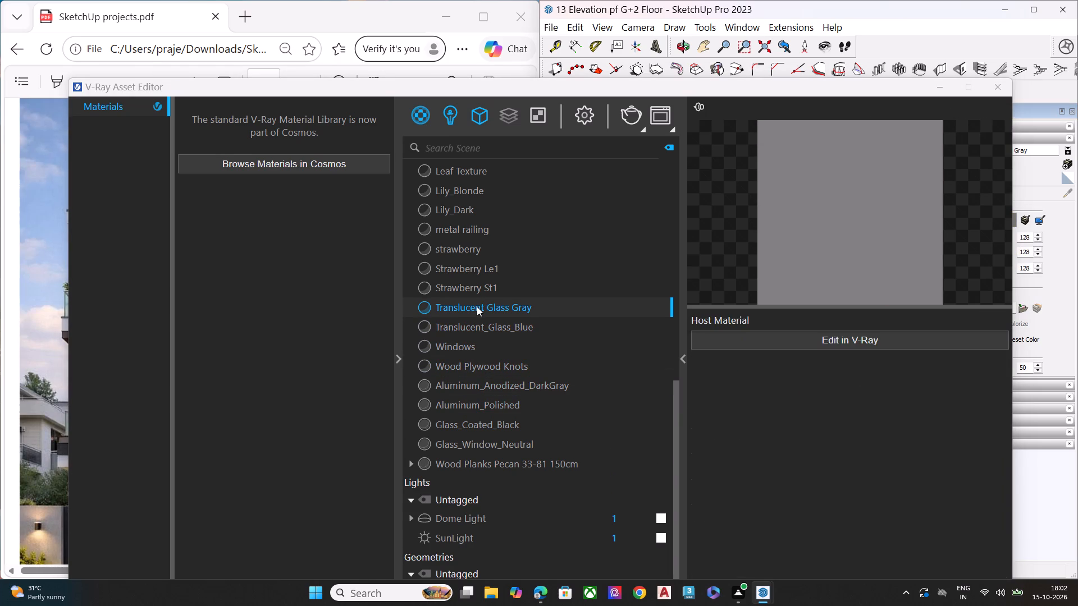
right_click(477, 306)
click(517, 380)
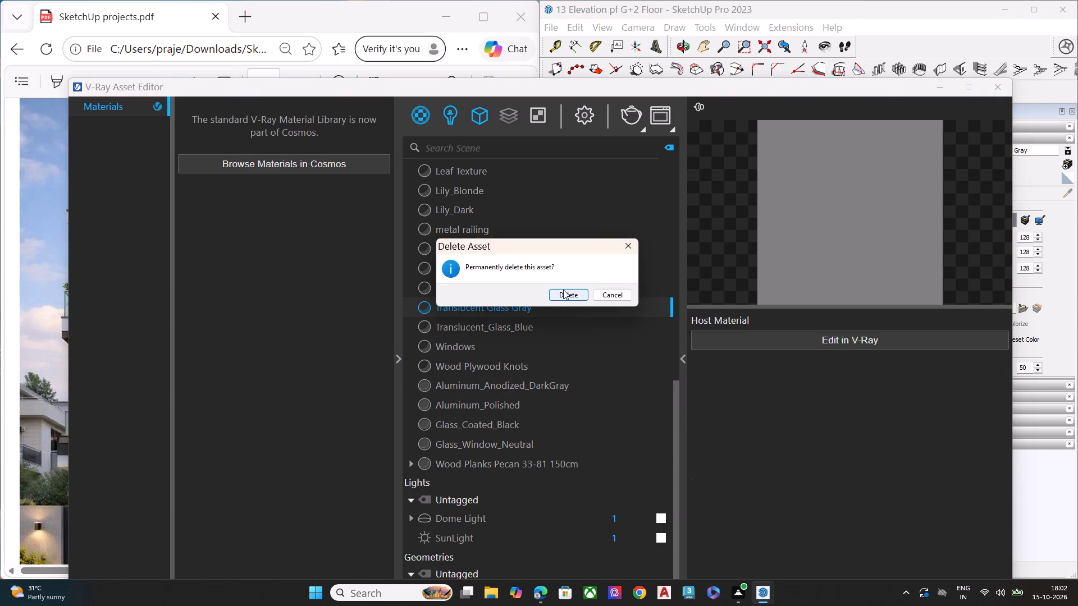
click(563, 290)
Preview the Wood Planks Pecan 33-81 150cm and Glass_Window_Neutral materials, and put the Asset Editor away.
click(488, 458)
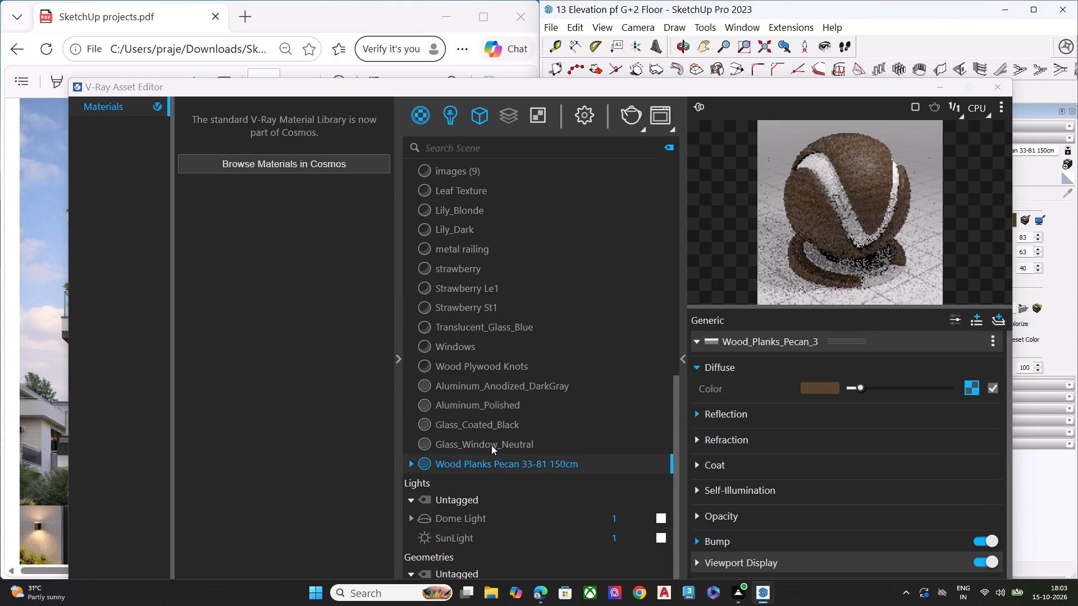
click(491, 443)
click(935, 81)
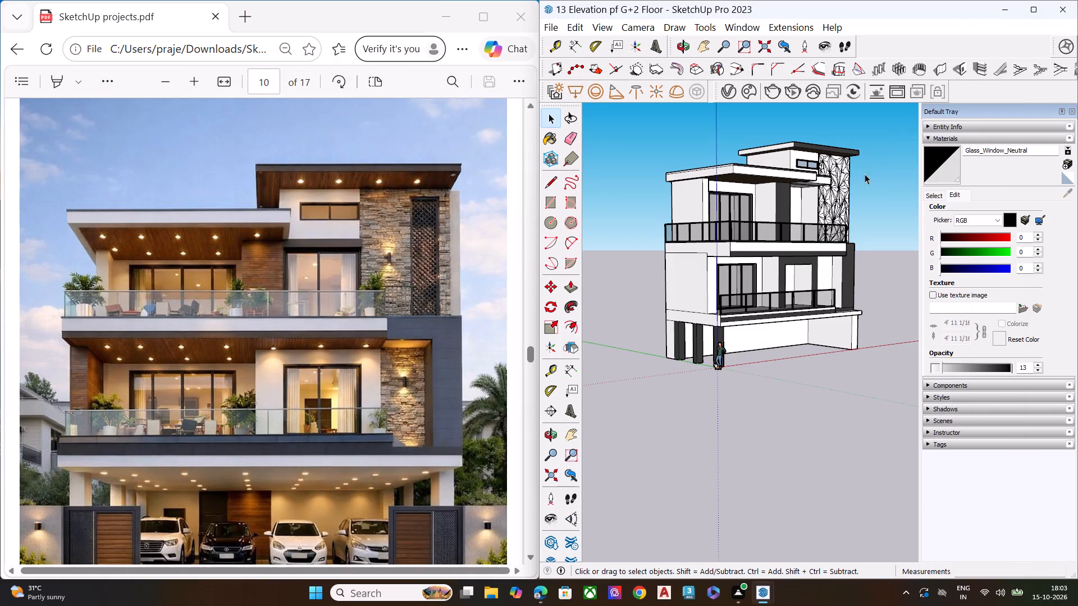
Reopen the V-Ray Asset Editor and permanently delete the 0135_DarkGray material from the scene.
middle_drag(761, 199, 532, 212)
scroll(693, 105, up, 4)
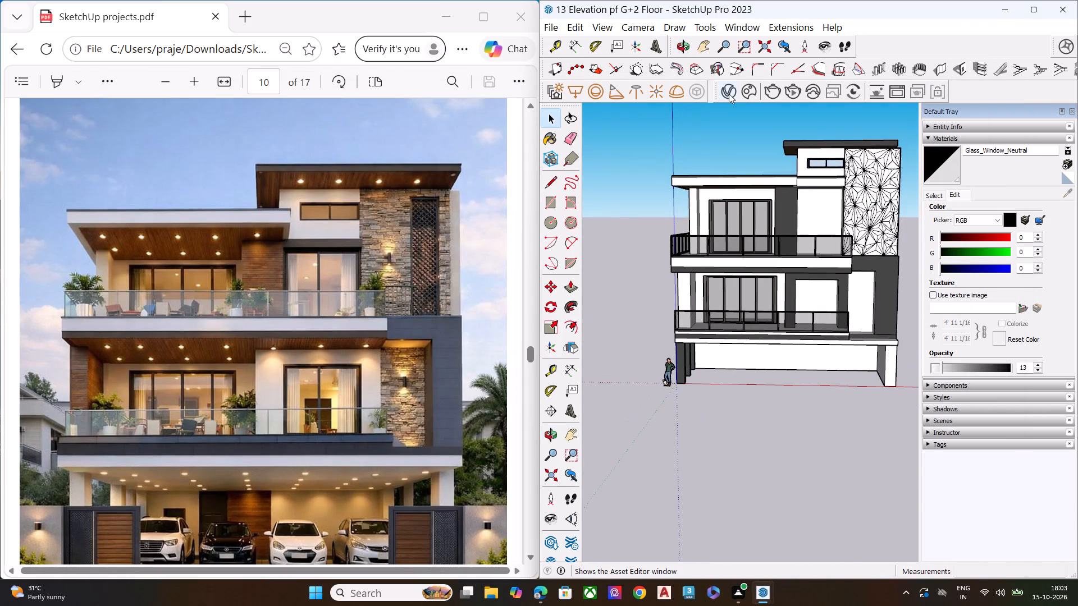
click(729, 93)
scroll(468, 211, up, 3)
scroll(468, 211, down, 1)
scroll(468, 211, up, 1)
scroll(468, 211, down, 1)
scroll(468, 211, up, 6)
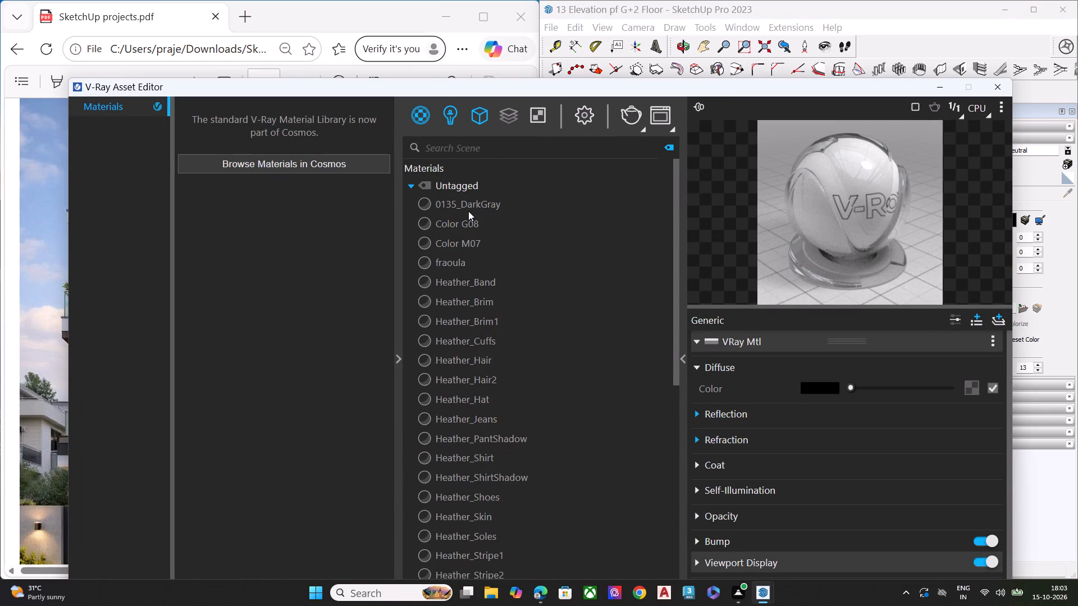
click(473, 204)
right_click(486, 201)
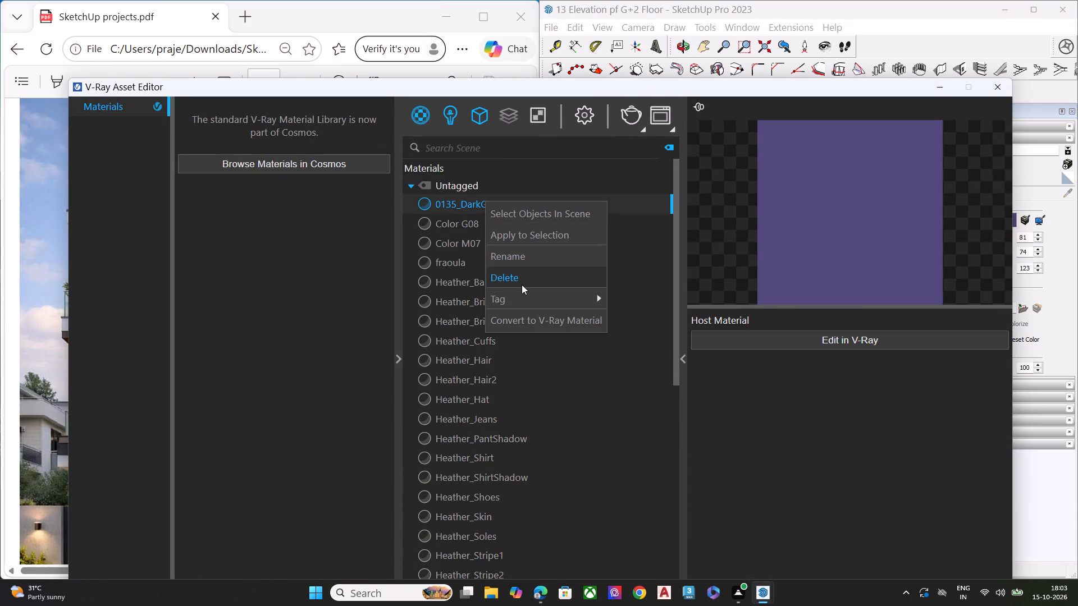
click(524, 282)
click(579, 301)
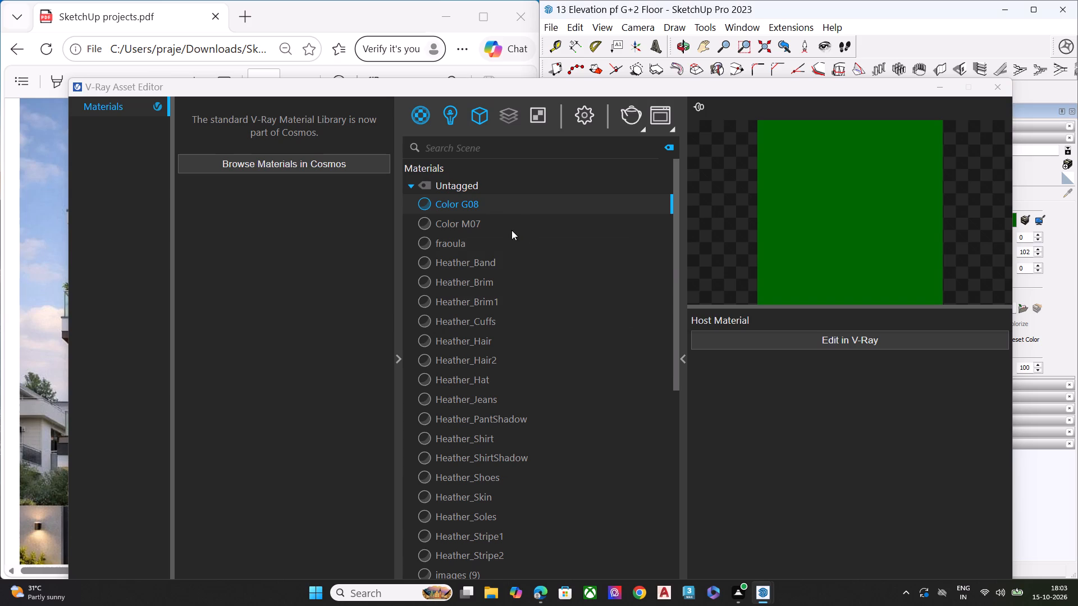
Permanently delete the Color M07 material from the scene and close the Asset Editor.
click(511, 230)
right_click(509, 221)
click(542, 297)
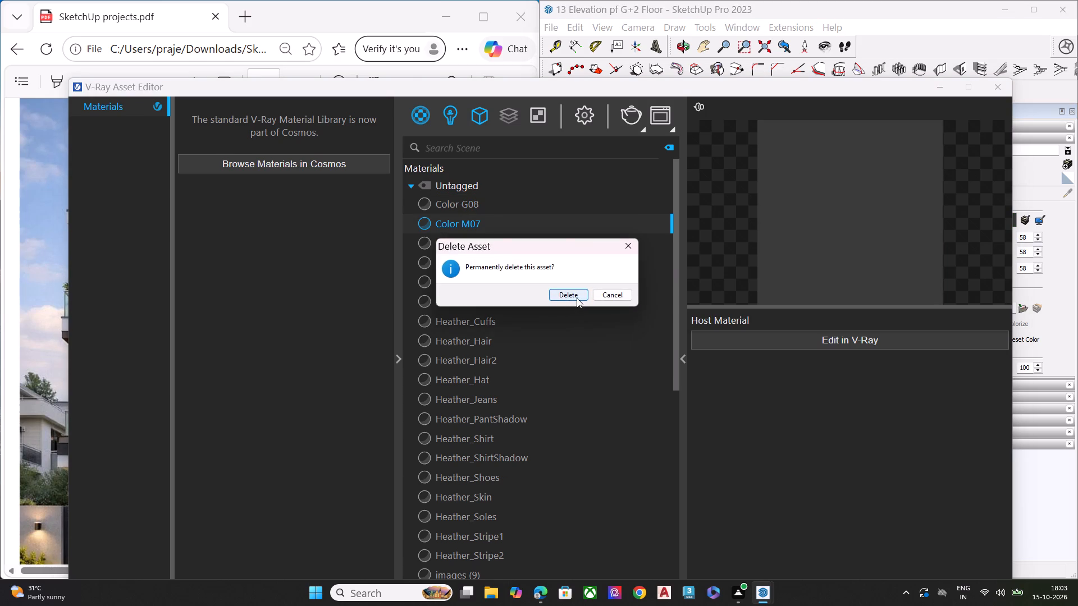
click(577, 297)
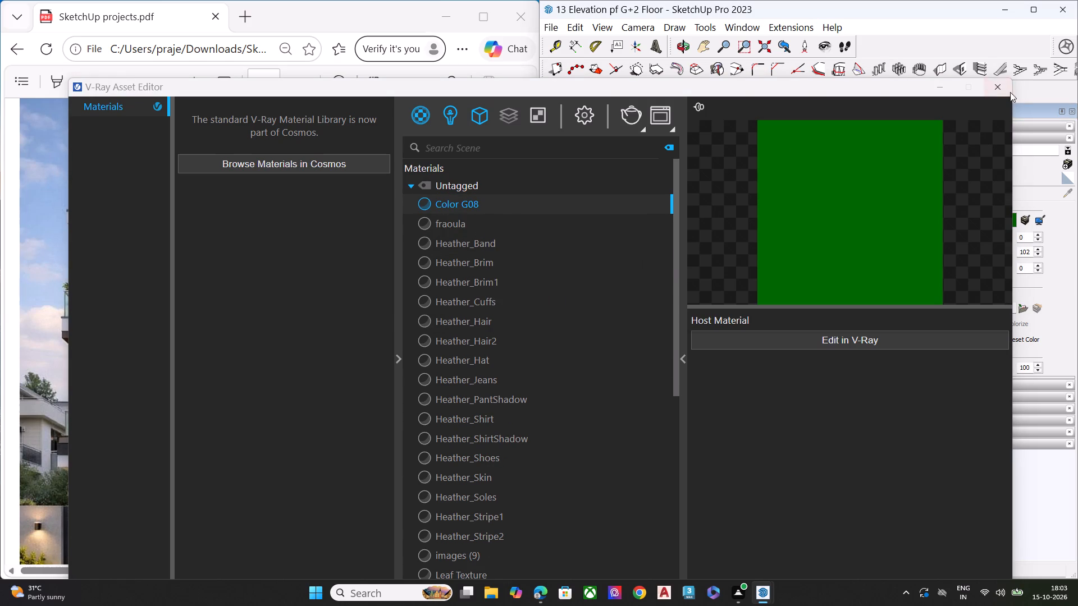
click(998, 90)
Examine the whole building from the front and from a low angle for effects of the material deletions.
scroll(831, 223, down, 5)
middle_drag(817, 241, 874, 209)
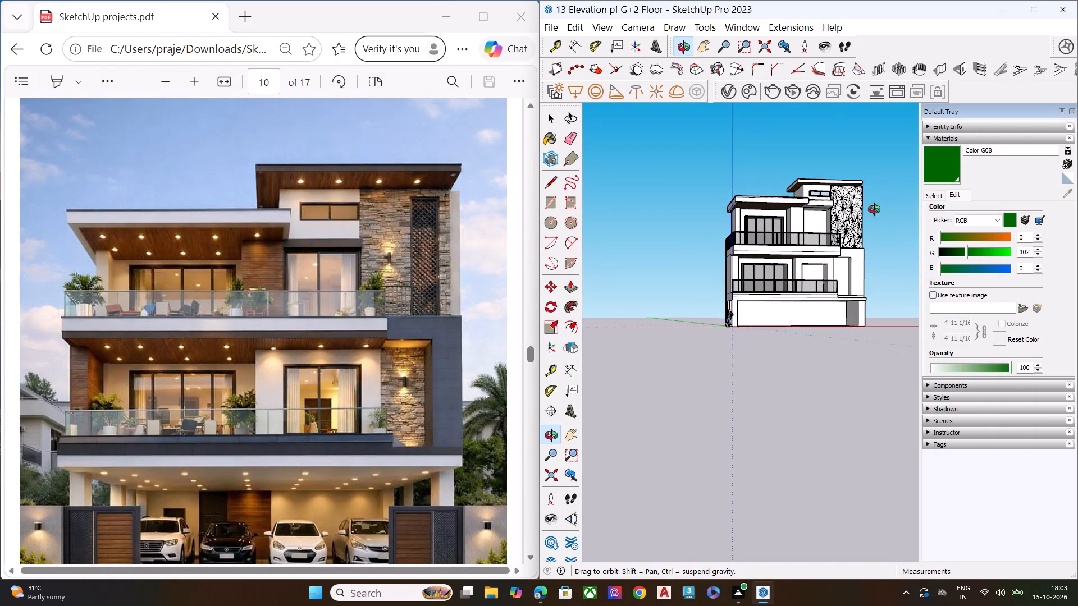
middle_drag(874, 209, 873, 212)
middle_drag(846, 237, 806, 258)
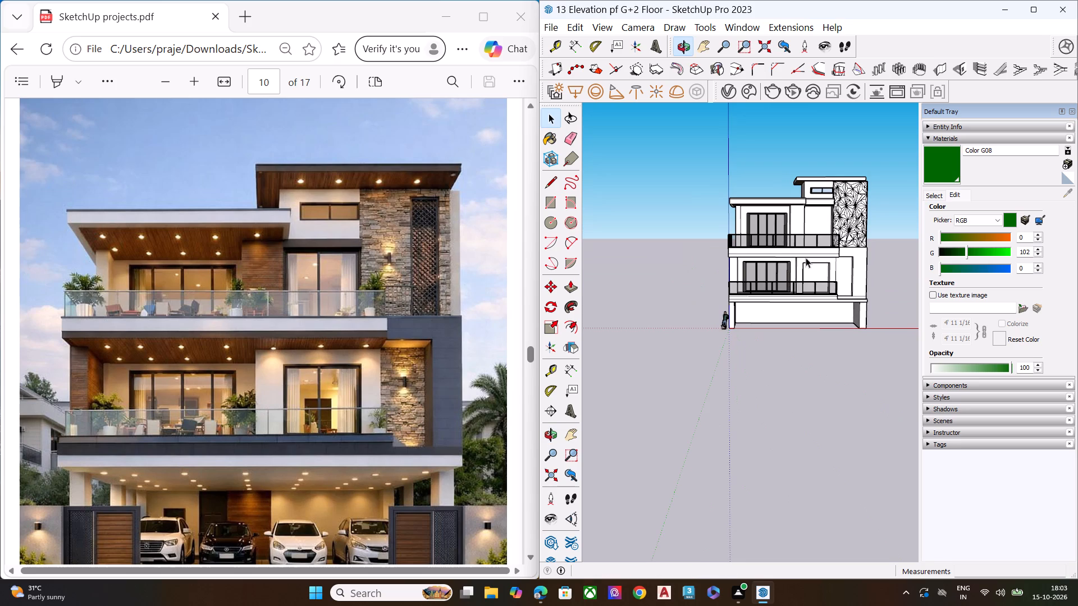
scroll(806, 258, up, 2)
scroll(779, 208, down, 3)
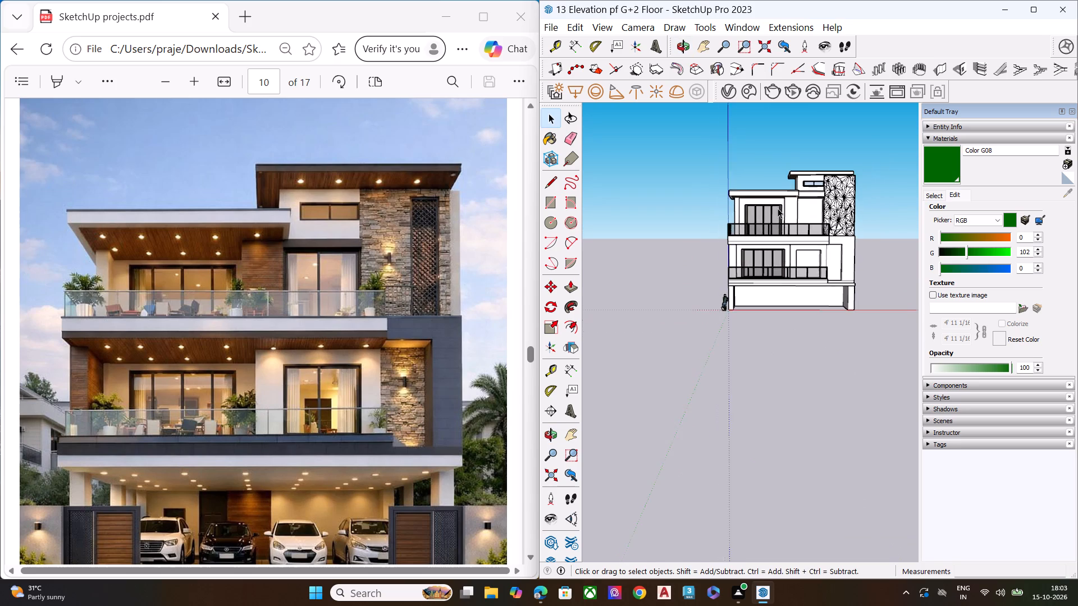
scroll(778, 208, down, 1)
middle_drag(778, 228, 762, 102)
middle_drag(773, 253, 903, 297)
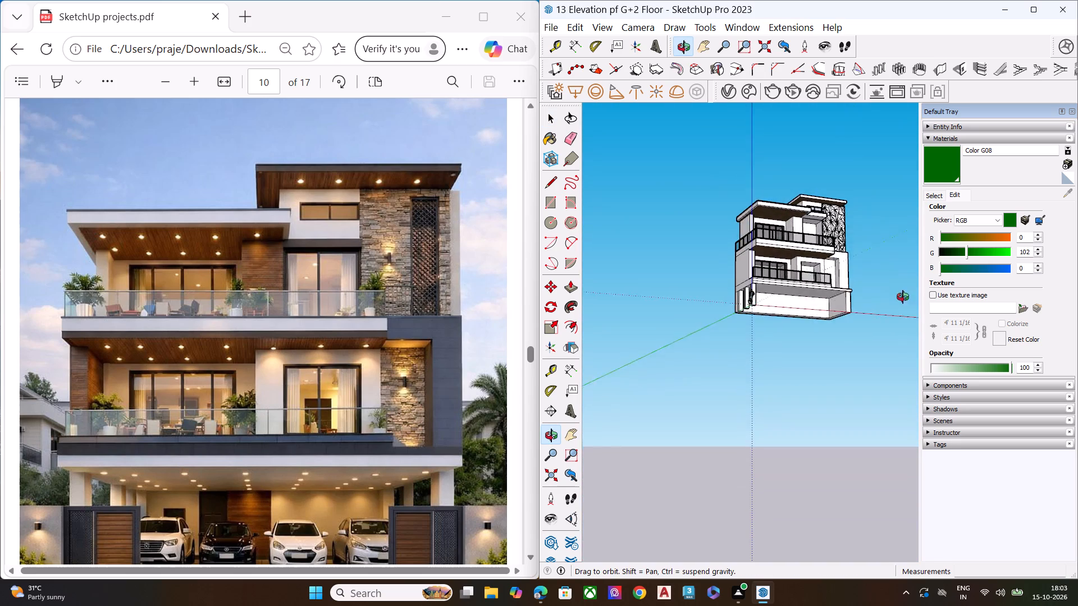
middle_drag(903, 297, 887, 325)
Erase the short stray edge above the first-floor balcony opening's corner on the side wall, and leave the Eraser.
scroll(814, 238, up, 5)
scroll(807, 235, down, 1)
scroll(806, 233, up, 7)
scroll(687, 297, up, 3)
scroll(687, 299, down, 1)
scroll(687, 299, up, 3)
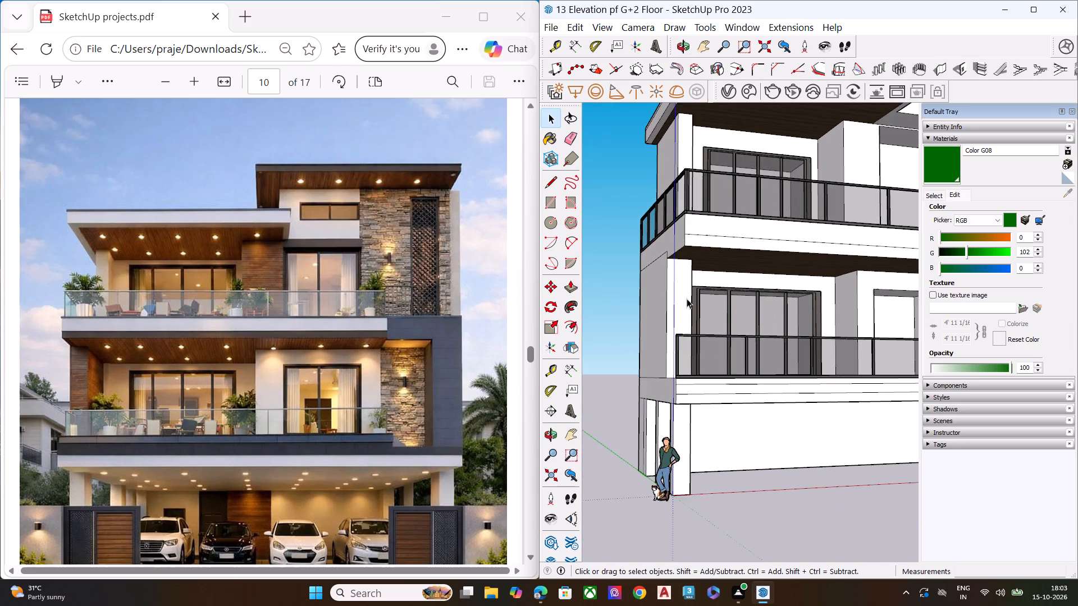
scroll(686, 299, up, 9)
scroll(675, 228, down, 6)
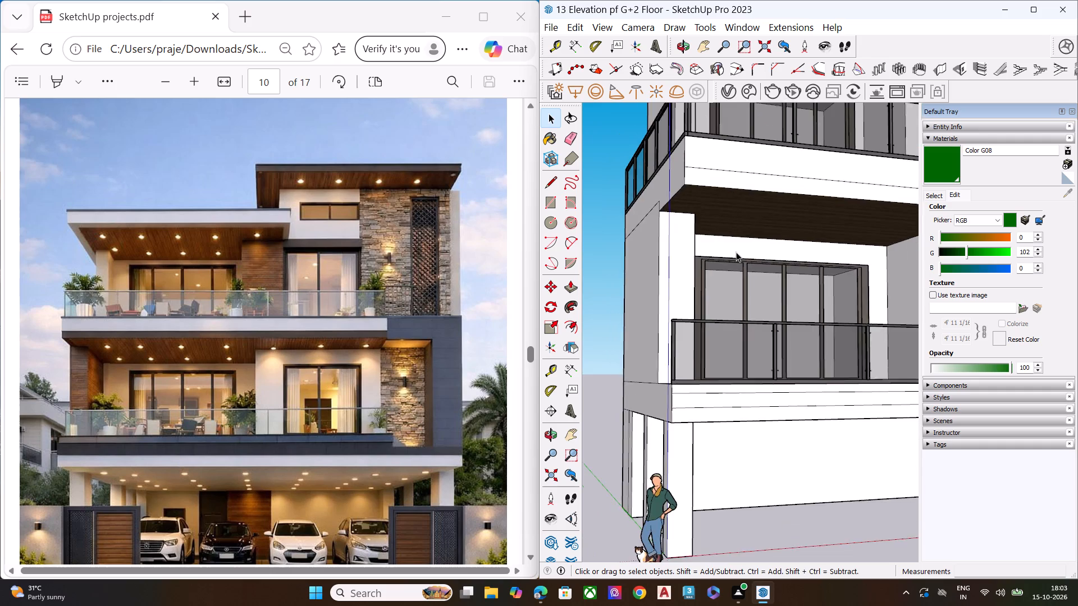
middle_drag(785, 325, 943, 386)
scroll(943, 386, up, 1)
key(e)
click(700, 220)
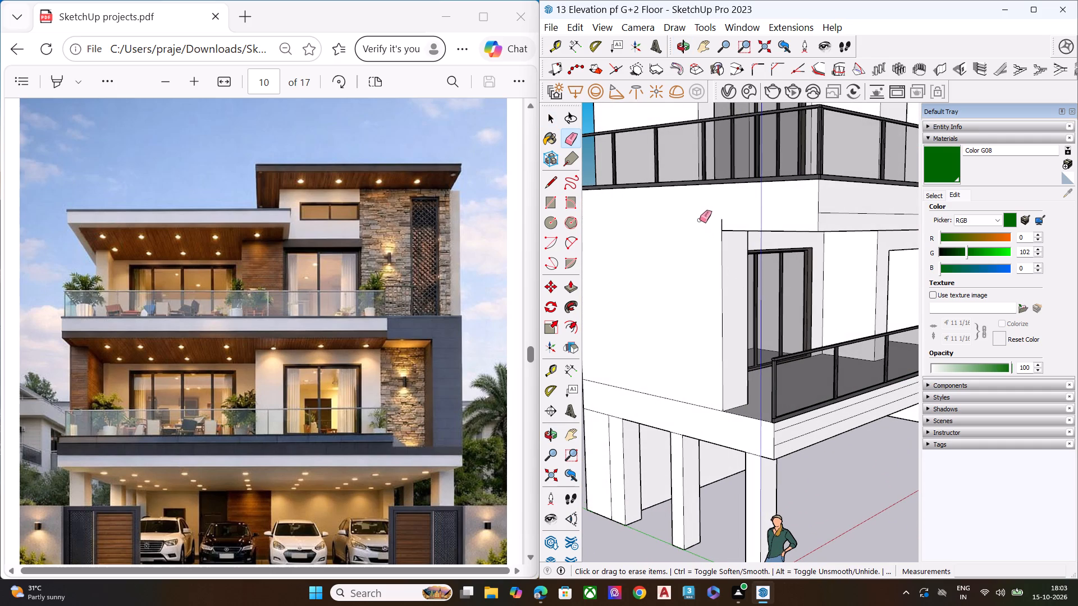
click(722, 223)
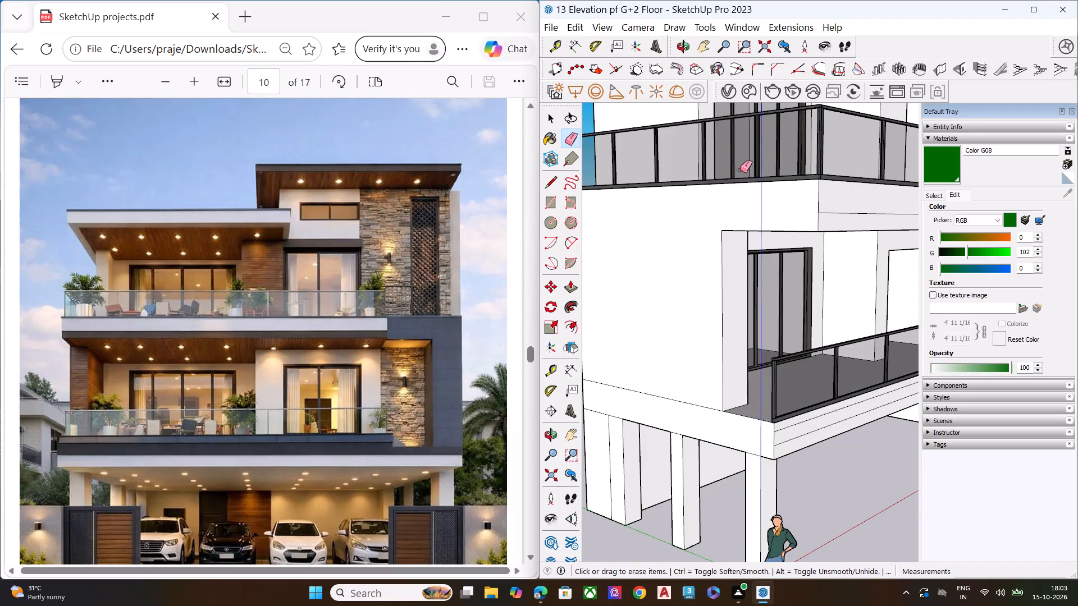
scroll(679, 243, down, 6)
middle_drag(828, 405, 687, 384)
key(space)
Compare the front elevation of the model with the reference image.
scroll(615, 416, down, 3)
scroll(615, 416, up, 2)
scroll(615, 419, down, 2)
scroll(743, 426, up, 1)
middle_drag(743, 426, 627, 424)
scroll(756, 328, down, 5)
scroll(821, 295, up, 1)
scroll(821, 295, down, 2)
scroll(821, 295, up, 4)
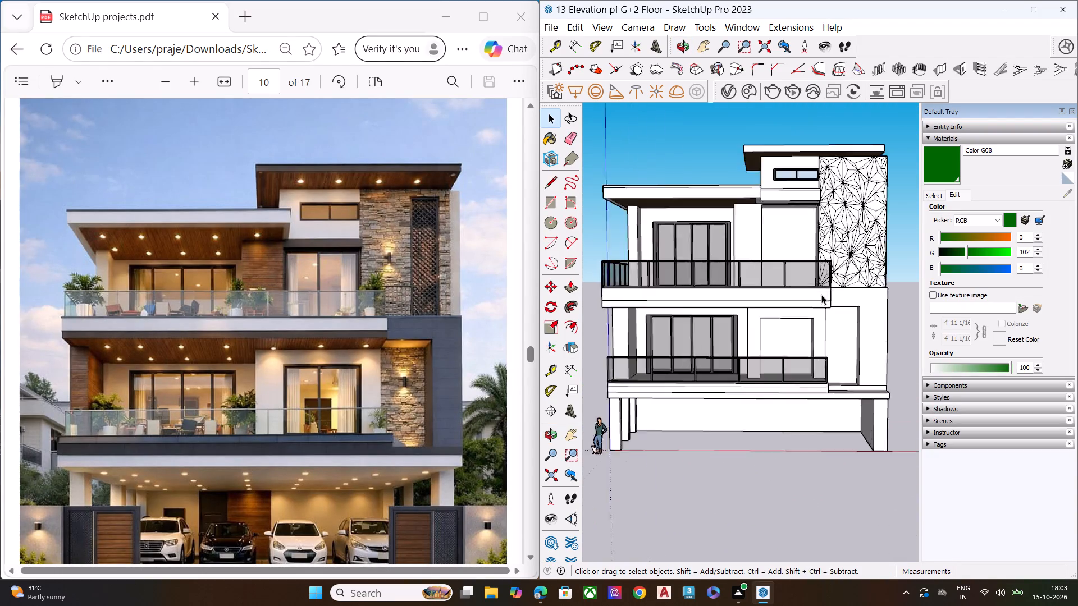
scroll(821, 295, up, 3)
scroll(821, 295, down, 9)
middle_drag(799, 310, 786, 297)
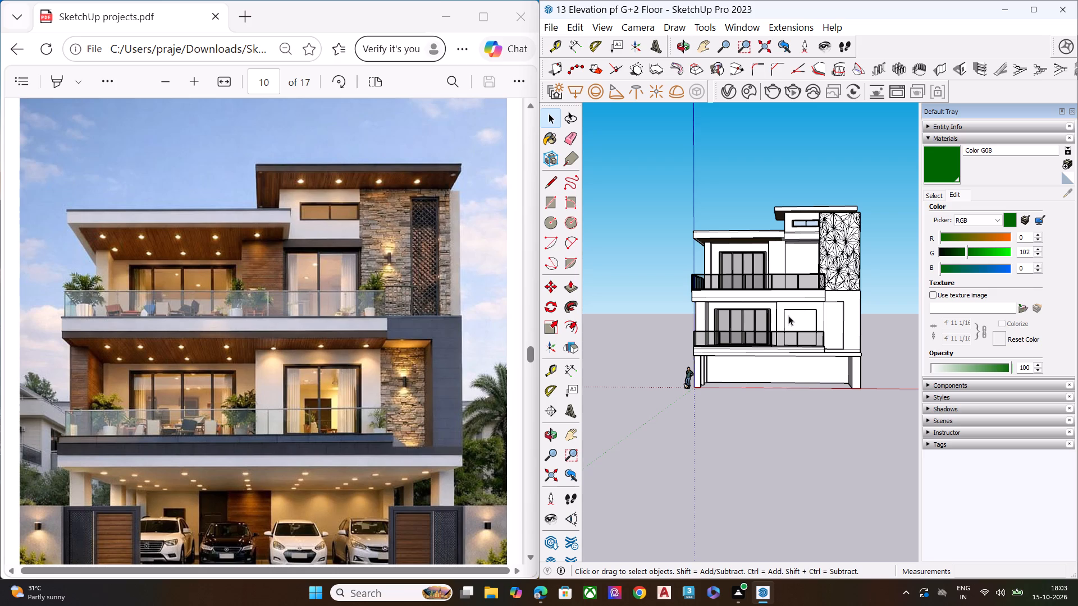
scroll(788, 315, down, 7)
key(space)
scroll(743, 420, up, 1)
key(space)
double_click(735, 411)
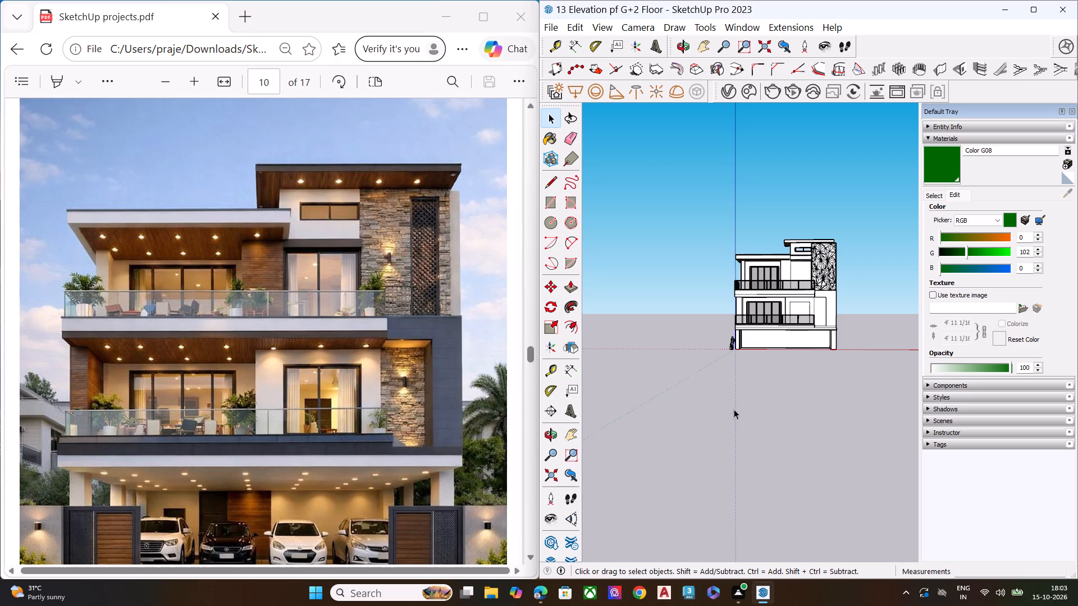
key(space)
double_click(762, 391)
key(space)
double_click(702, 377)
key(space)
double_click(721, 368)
Examine the building from the front, from above and from the blank side wall next to the patterned screen.
scroll(743, 268, up, 5)
middle_drag(779, 344, 734, 319)
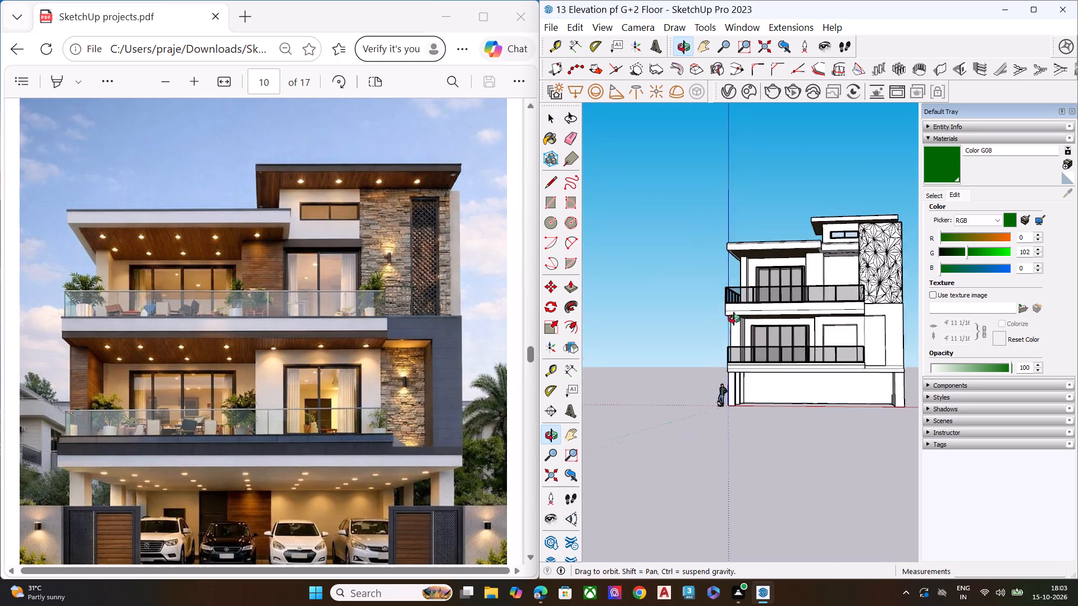
middle_drag(734, 319, 716, 320)
middle_drag(851, 292, 673, 402)
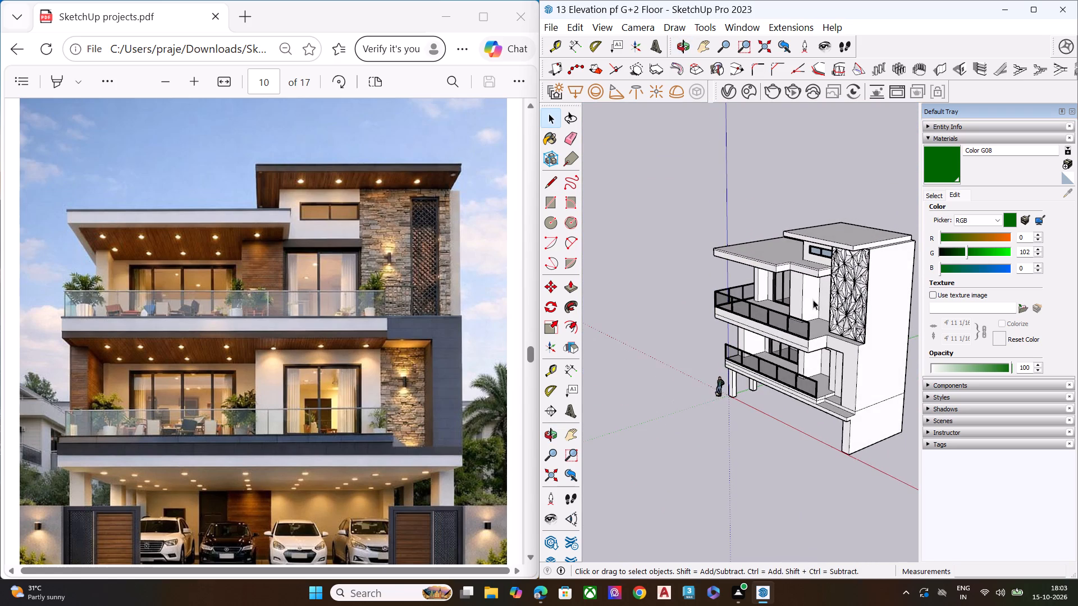
scroll(819, 290, up, 7)
scroll(687, 332, down, 3)
scroll(678, 338, up, 1)
scroll(674, 341, down, 6)
middle_drag(736, 382, 672, 328)
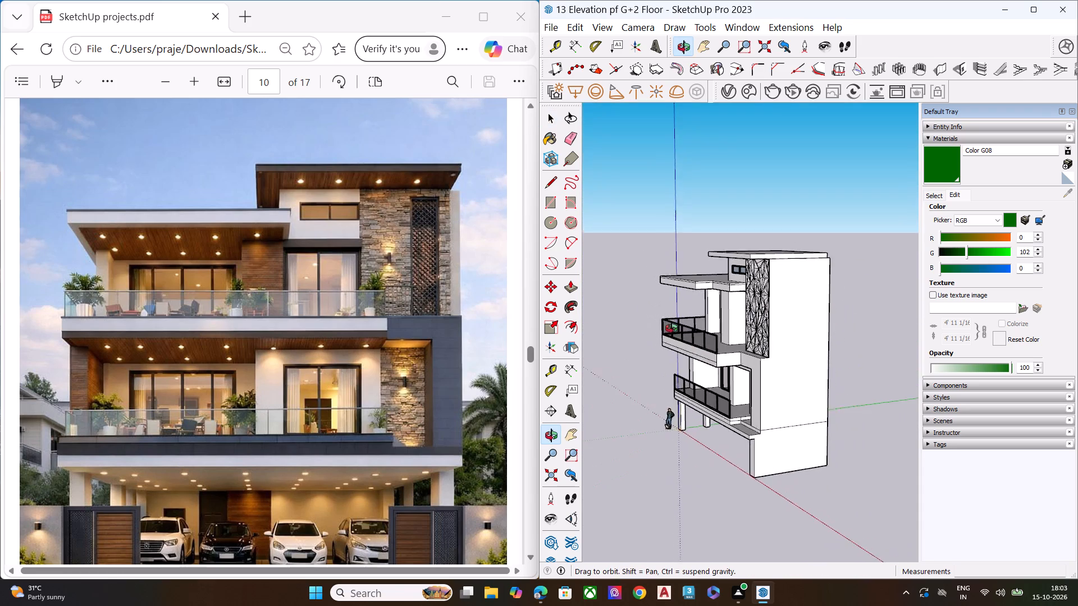
middle_drag(672, 328, 726, 275)
scroll(712, 295, up, 2)
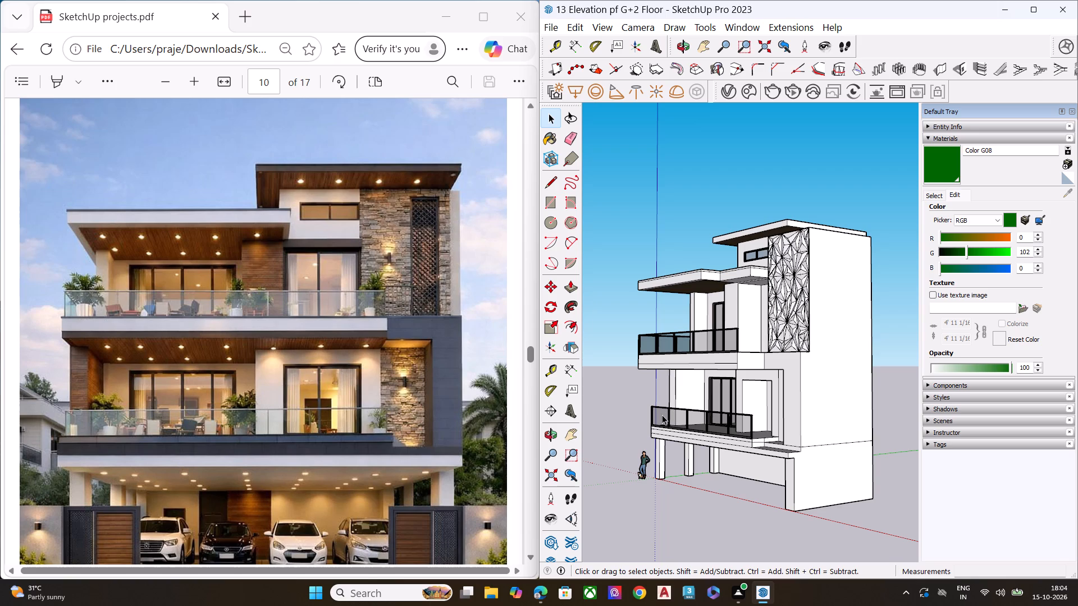
scroll(706, 391, down, 5)
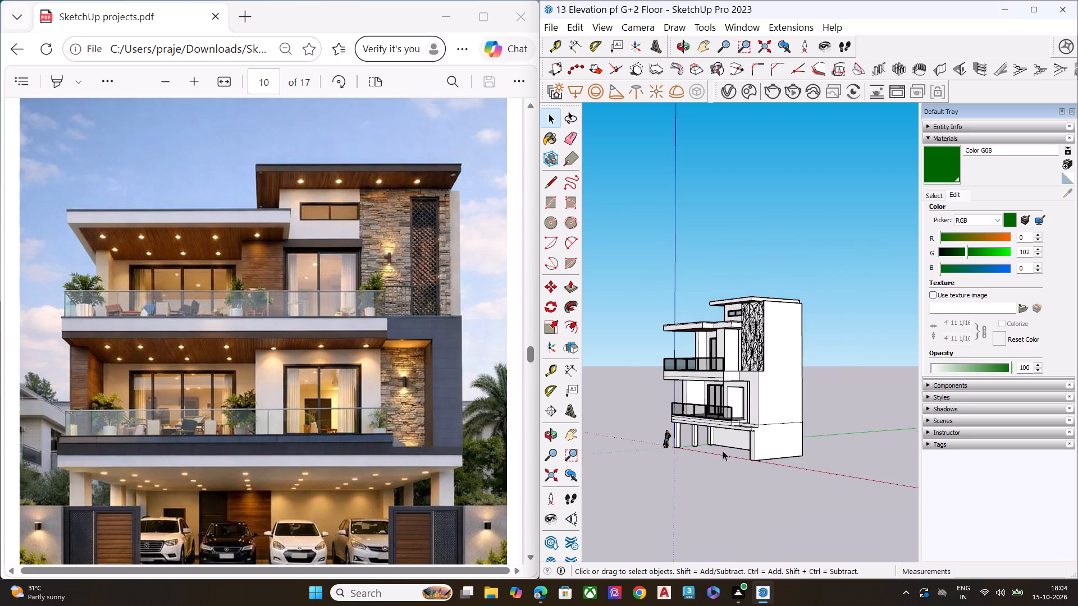
middle_drag(753, 456, 858, 460)
scroll(784, 391, up, 2)
scroll(780, 387, down, 1)
scroll(779, 386, up, 4)
scroll(761, 387, down, 6)
scroll(713, 413, up, 6)
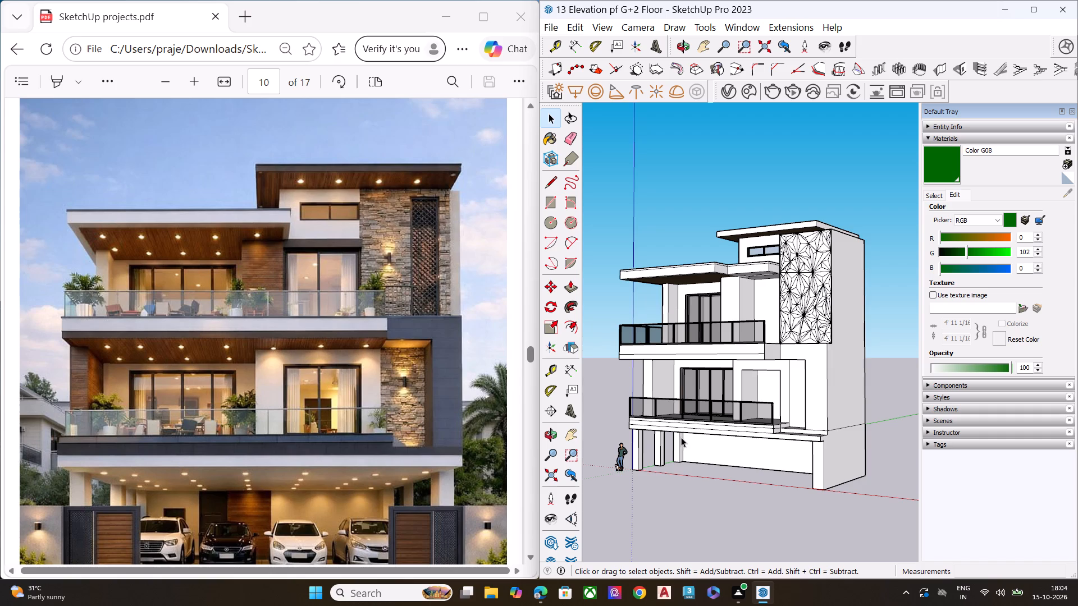
scroll(681, 437, up, 2)
scroll(701, 394, down, 7)
middle_drag(730, 451, 808, 429)
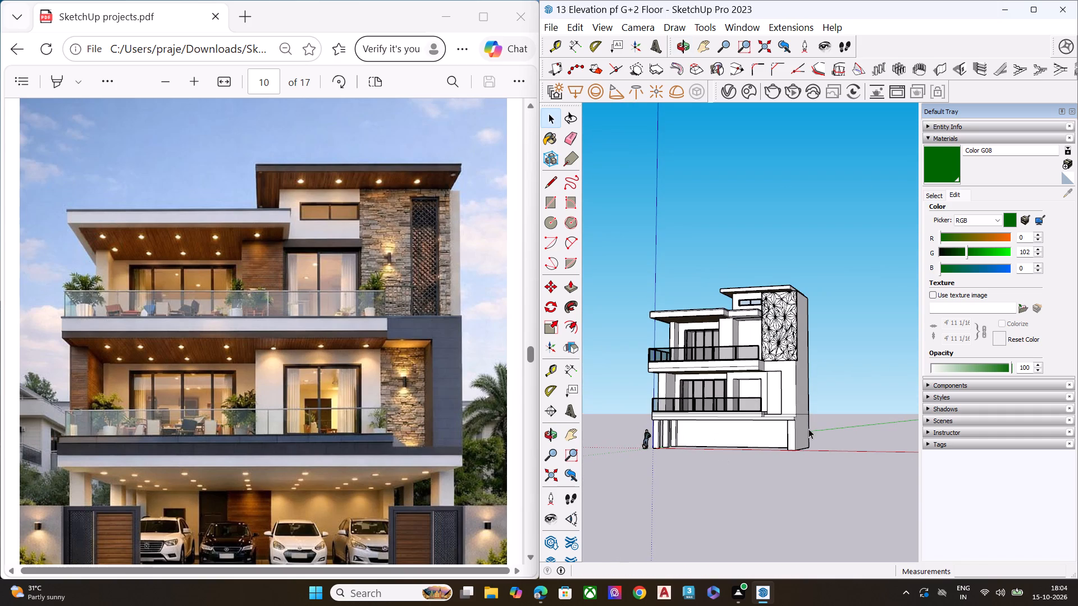
scroll(800, 435, up, 11)
scroll(805, 353, down, 10)
middle_drag(760, 384, 765, 442)
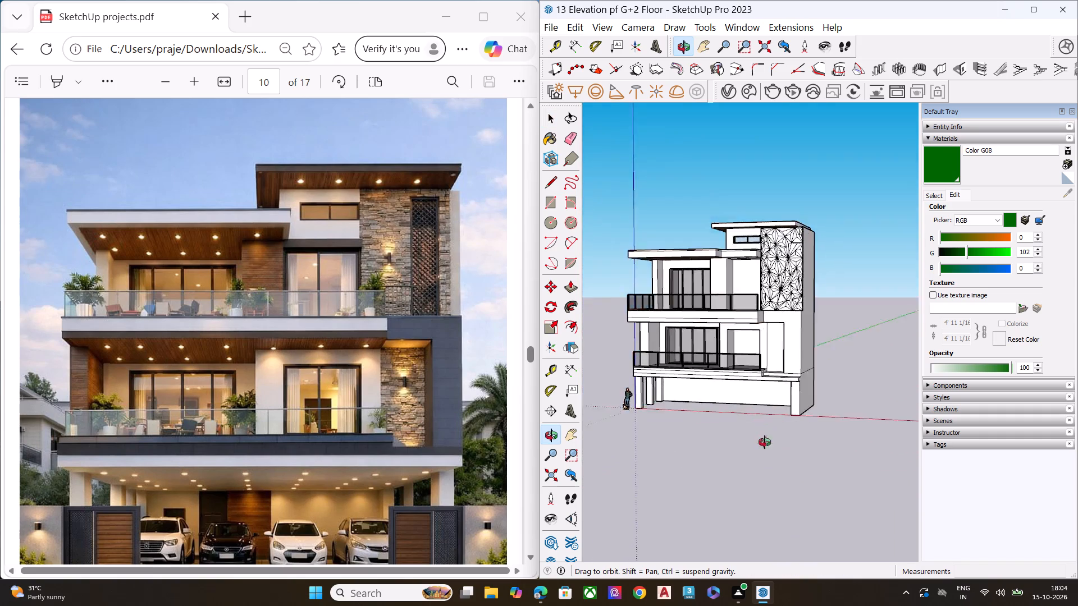
Inspect the wood-finished undersides of the roof and balcony slabs from below.
middle_drag(765, 442, 616, 258)
scroll(568, 306, up, 1)
middle_drag(638, 259, 741, 263)
scroll(661, 263, up, 7)
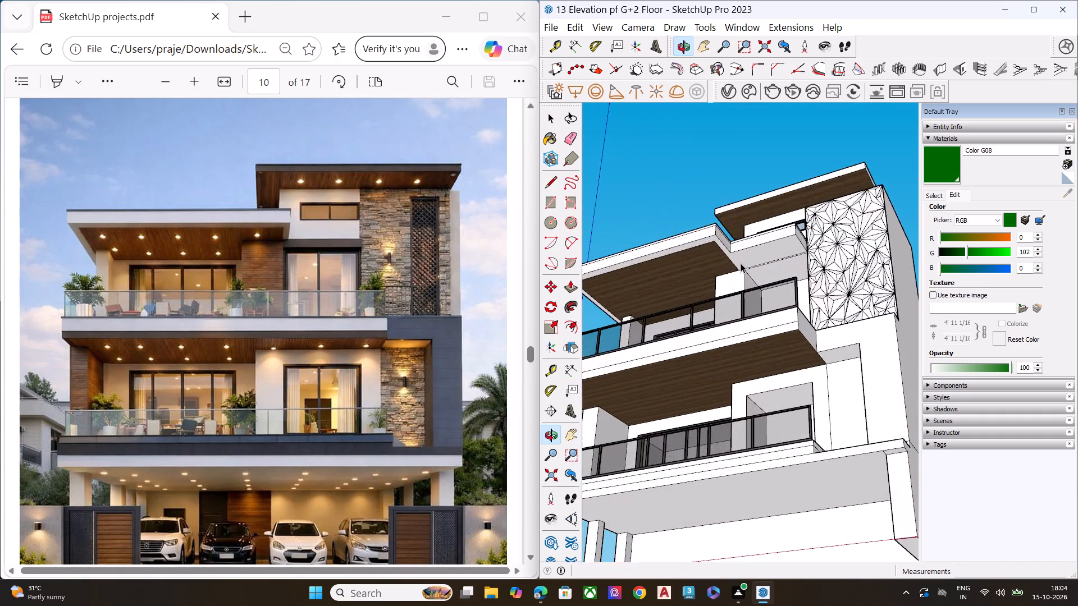
scroll(696, 293, down, 7)
middle_drag(627, 368, 845, 419)
scroll(720, 330, up, 7)
scroll(719, 329, down, 5)
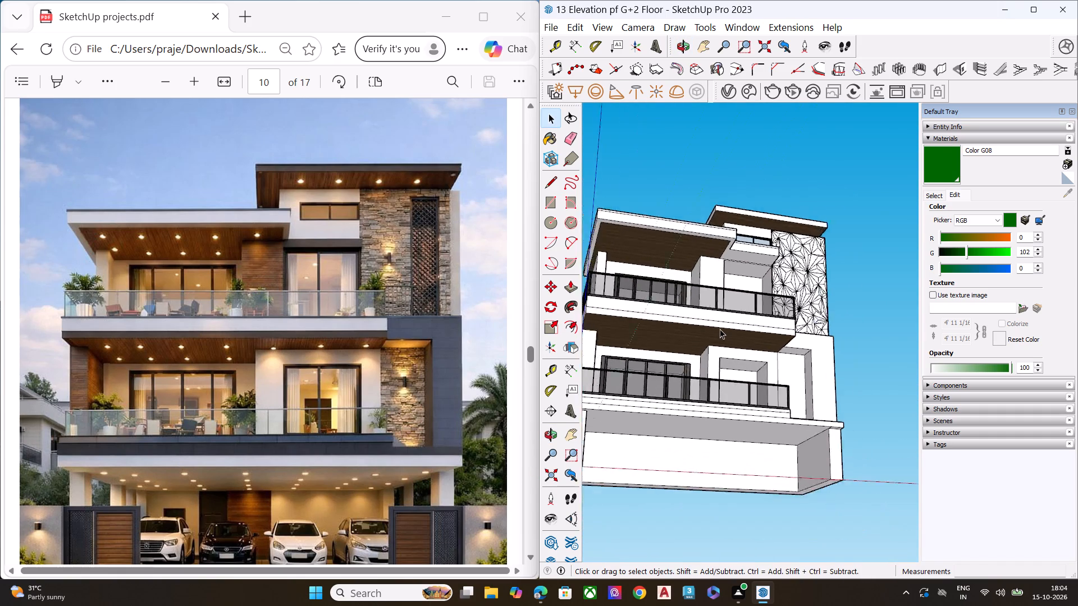
scroll(720, 329, down, 3)
middle_drag(649, 351, 693, 247)
scroll(692, 248, up, 9)
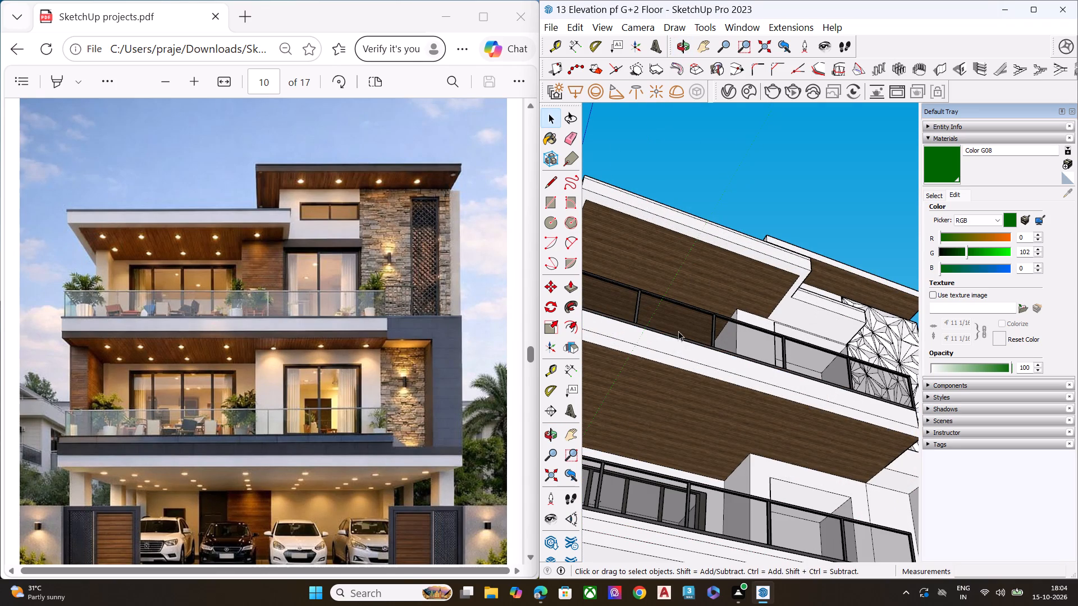
key(space)
click(731, 180)
middle_drag(755, 205, 853, 181)
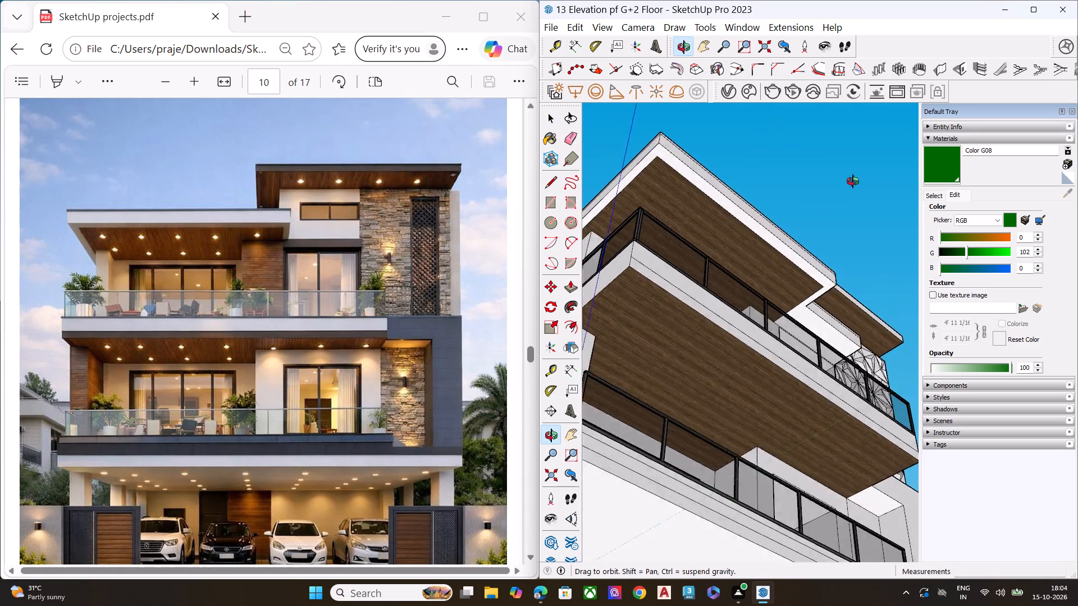
middle_drag(853, 181, 674, 273)
scroll(663, 277, up, 3)
scroll(726, 236, down, 6)
Check the front facade up close, including the balconies, window openings and patterned screen, against the reference image.
middle_drag(771, 288, 742, 348)
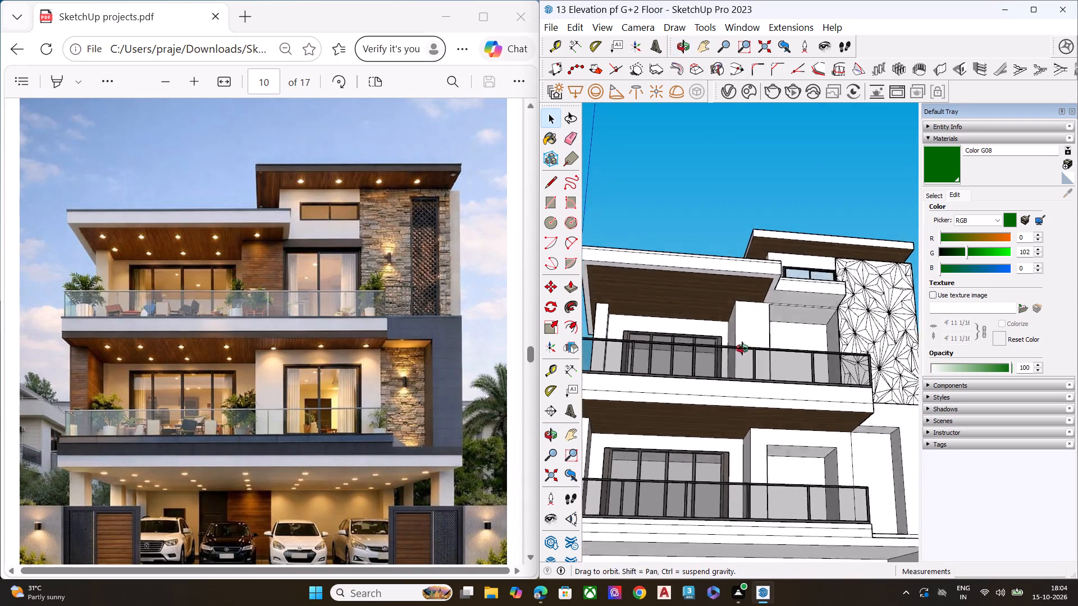
middle_drag(742, 348, 645, 429)
scroll(645, 429, up, 1)
scroll(778, 203, down, 8)
middle_drag(783, 380, 846, 375)
scroll(848, 376, up, 1)
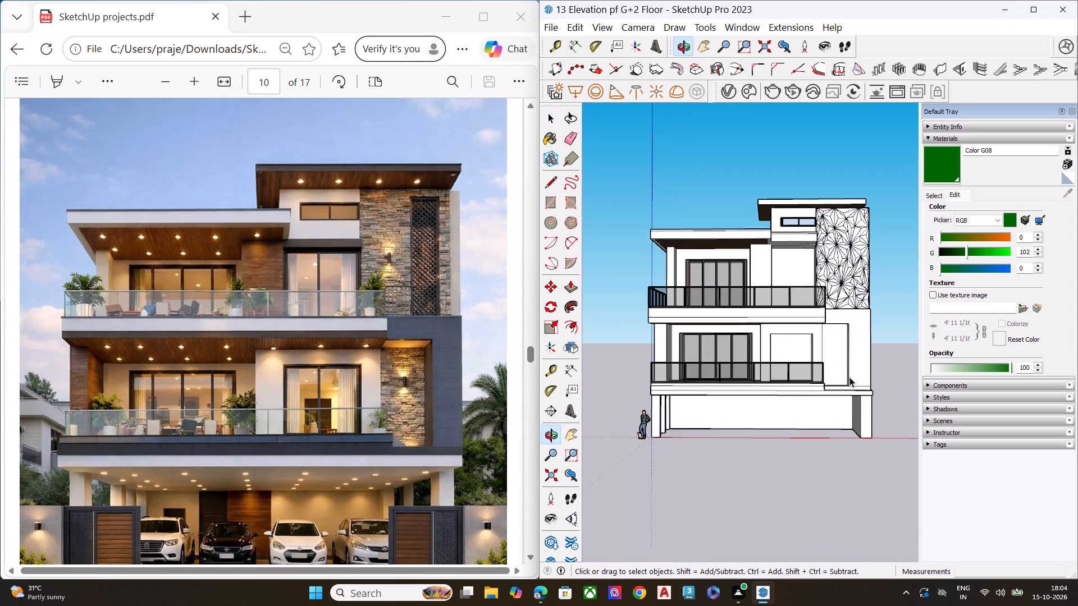
scroll(849, 377, up, 2)
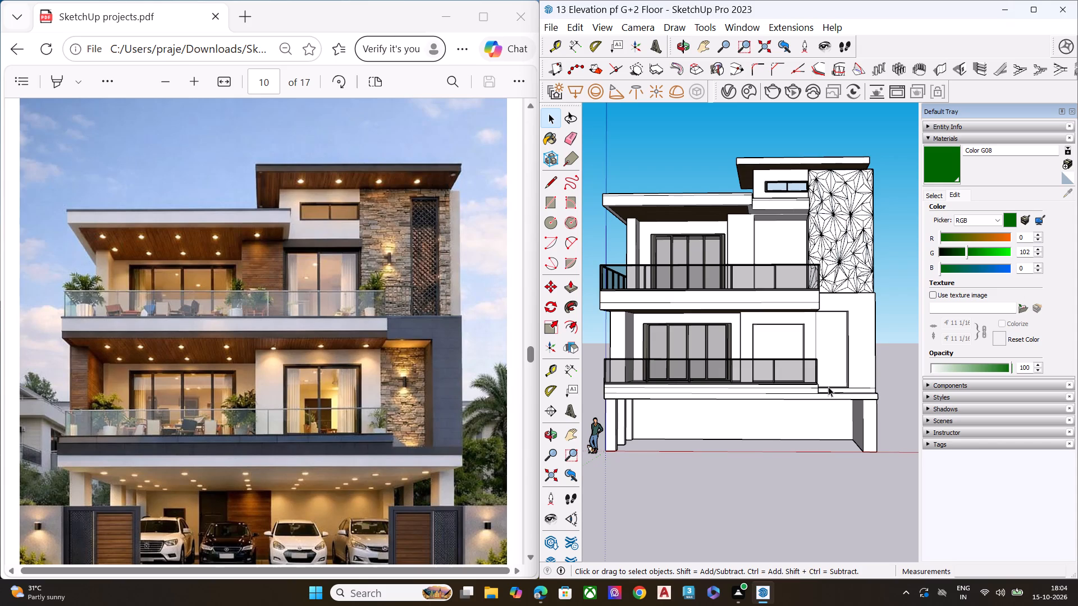
scroll(875, 343, up, 1)
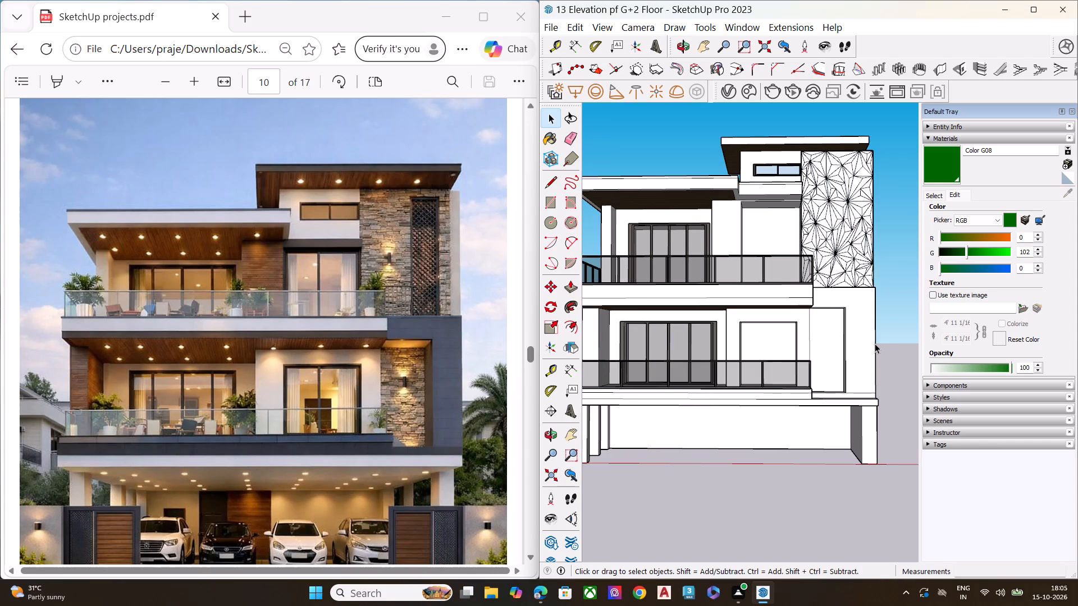
scroll(875, 343, up, 1)
Advance the reference PDF to the house design on page 11.
scroll(303, 385, down, 10)
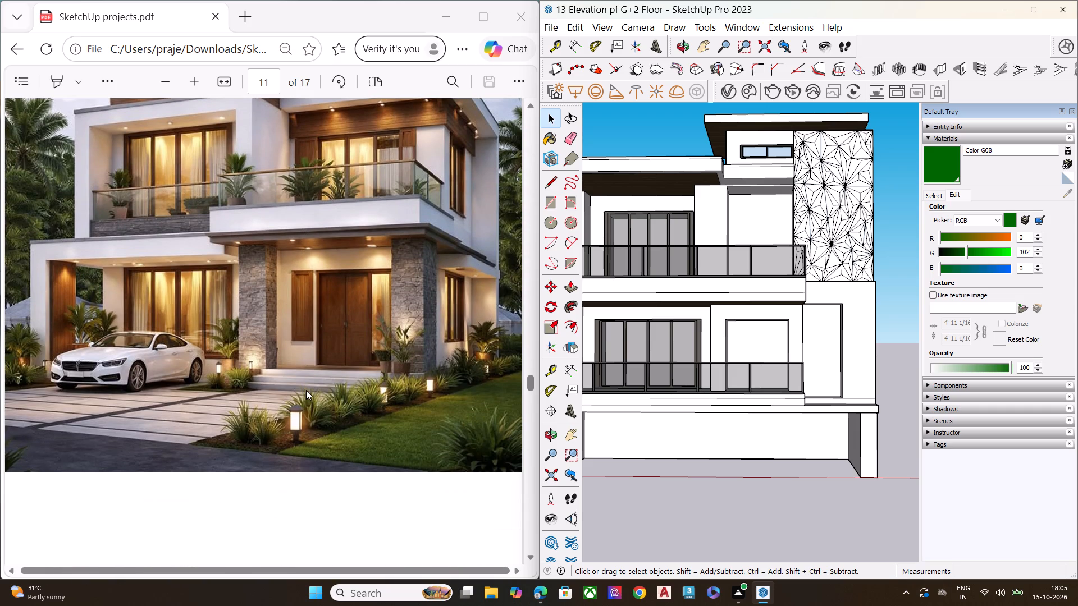
Look through the interior design references on the PDF's later pages, up to page 17.
scroll(306, 390, down, 5)
scroll(308, 393, up, 1)
scroll(308, 393, down, 17)
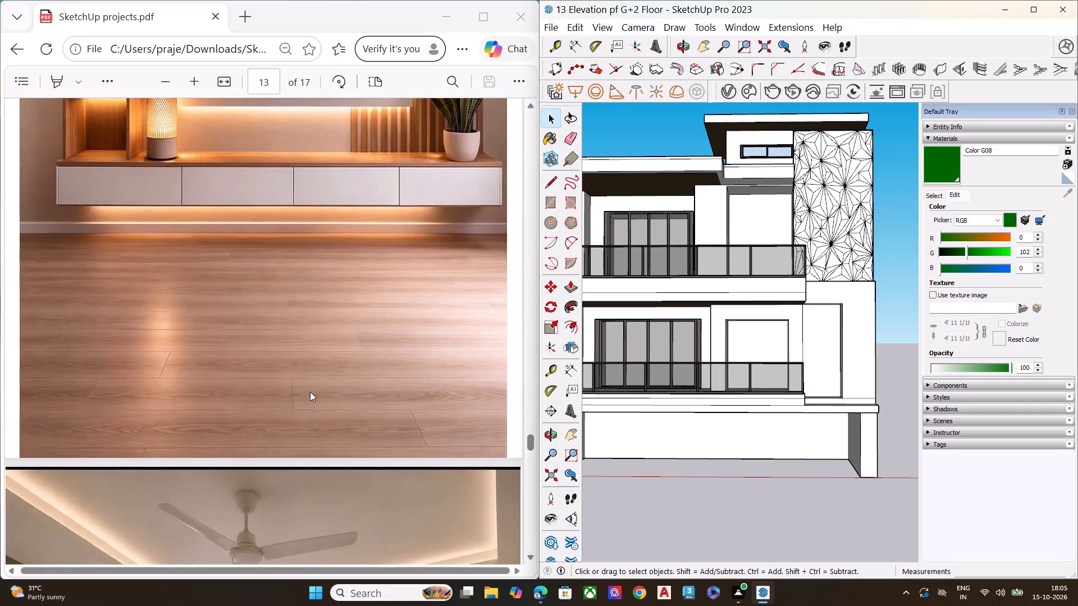
scroll(310, 392, down, 8)
scroll(310, 392, up, 1)
scroll(310, 392, down, 20)
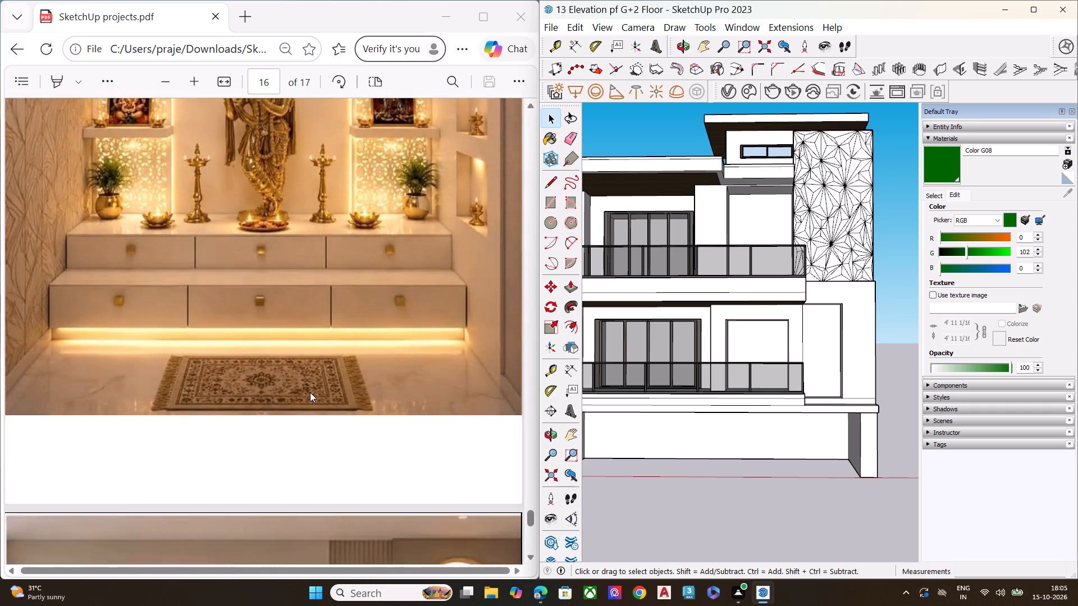
scroll(310, 392, up, 4)
scroll(310, 392, down, 19)
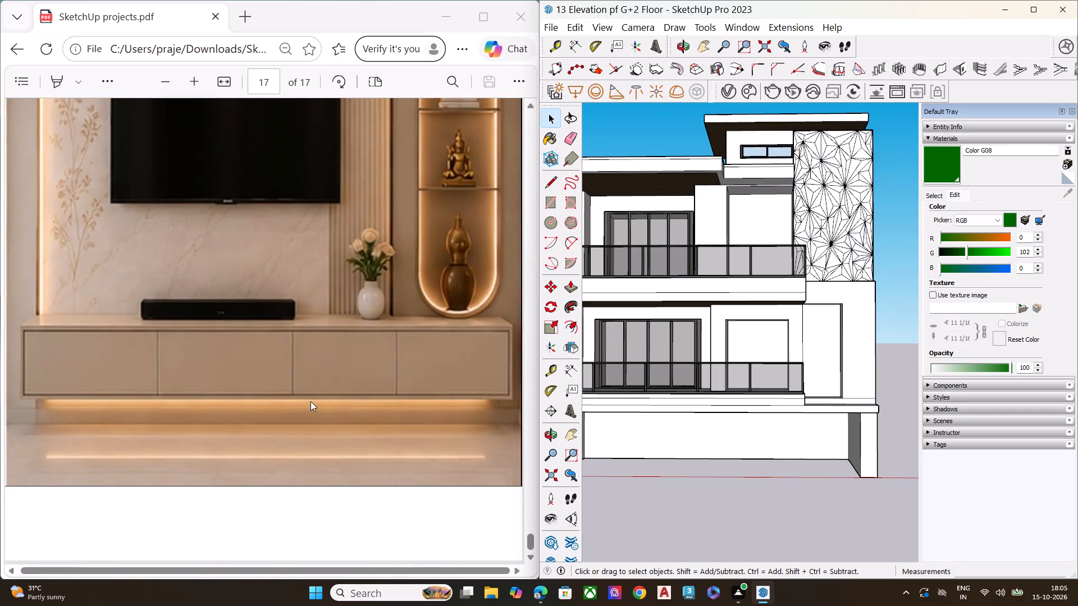
scroll(310, 401, down, 1)
scroll(312, 401, up, 9)
scroll(312, 401, down, 1)
scroll(312, 401, up, 1)
scroll(312, 401, down, 1)
scroll(312, 401, up, 8)
scroll(312, 401, down, 1)
scroll(312, 401, up, 17)
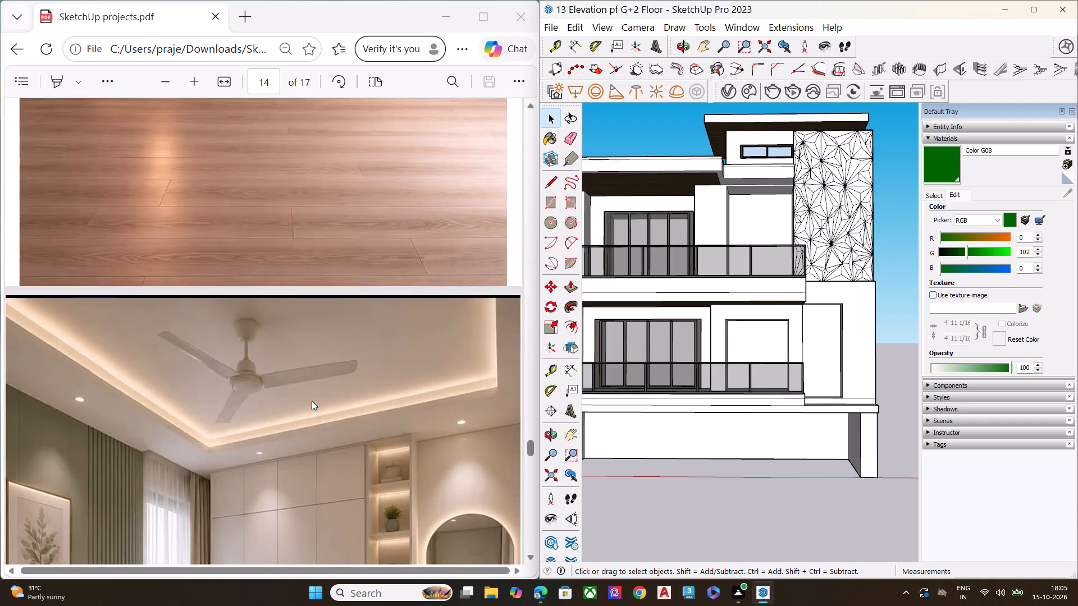
scroll(312, 401, up, 6)
scroll(312, 401, down, 1)
scroll(312, 401, up, 2)
scroll(312, 401, down, 1)
scroll(312, 401, up, 1)
scroll(312, 401, down, 5)
scroll(312, 401, up, 1)
scroll(312, 401, down, 2)
scroll(312, 401, up, 2)
scroll(312, 401, down, 1)
scroll(312, 401, up, 1)
scroll(312, 401, down, 1)
scroll(312, 401, up, 1)
scroll(312, 401, down, 6)
scroll(312, 401, up, 1)
scroll(312, 401, down, 9)
scroll(312, 401, up, 6)
scroll(312, 401, down, 7)
scroll(312, 401, up, 1)
scroll(312, 401, down, 15)
scroll(312, 401, up, 6)
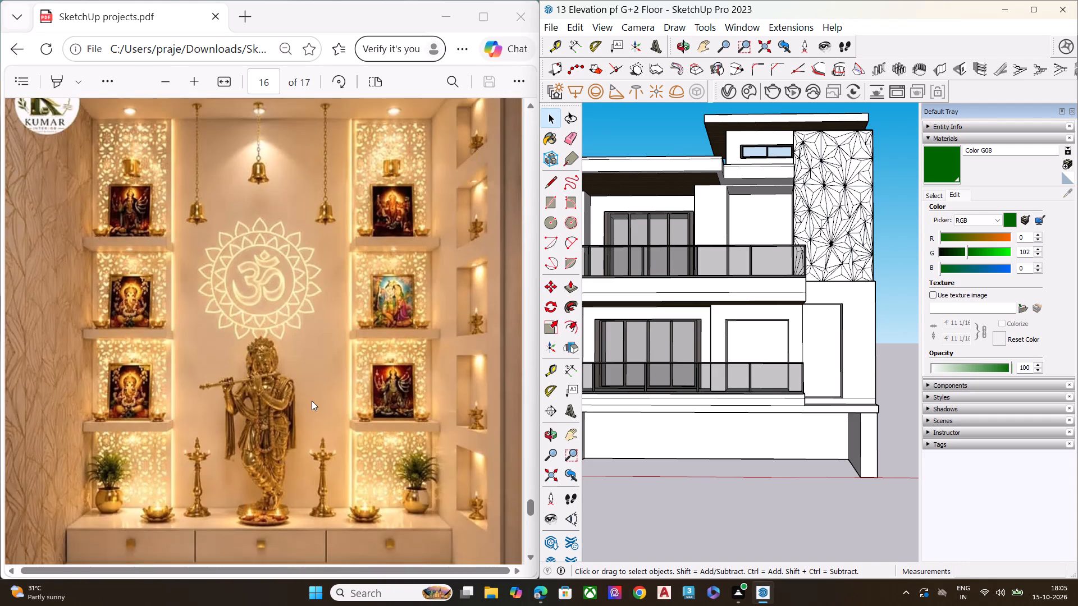
scroll(312, 401, up, 1)
scroll(290, 319, down, 6)
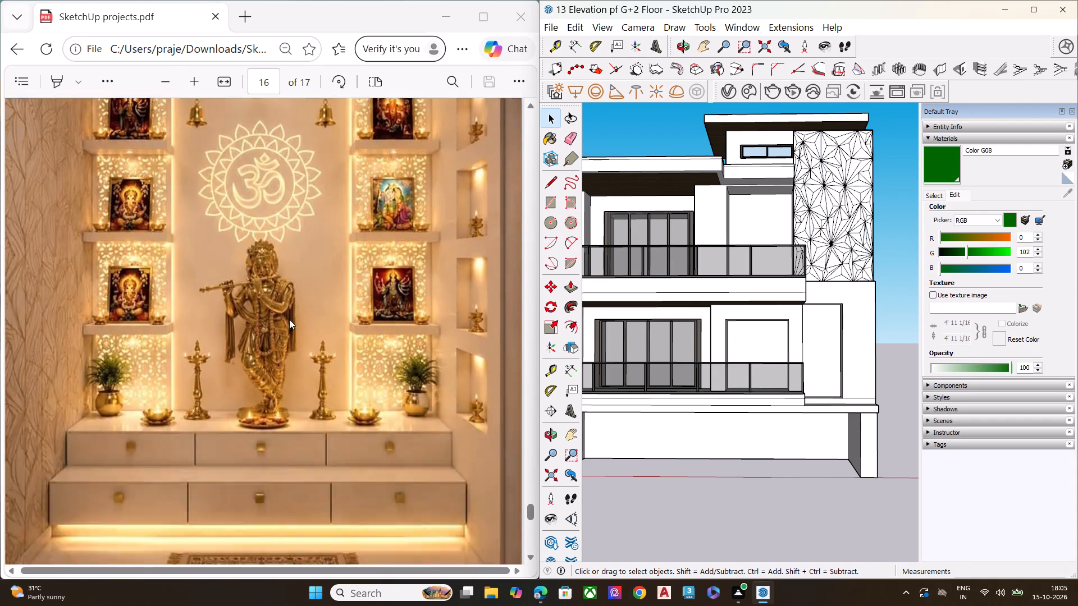
scroll(289, 319, down, 3)
scroll(289, 319, up, 2)
scroll(289, 319, down, 1)
scroll(289, 319, up, 1)
scroll(289, 319, down, 1)
scroll(289, 319, up, 1)
scroll(289, 319, down, 2)
scroll(289, 319, up, 3)
scroll(289, 319, down, 1)
scroll(289, 319, up, 9)
scroll(266, 332, up, 20)
scroll(266, 332, up, 1)
scroll(266, 332, down, 1)
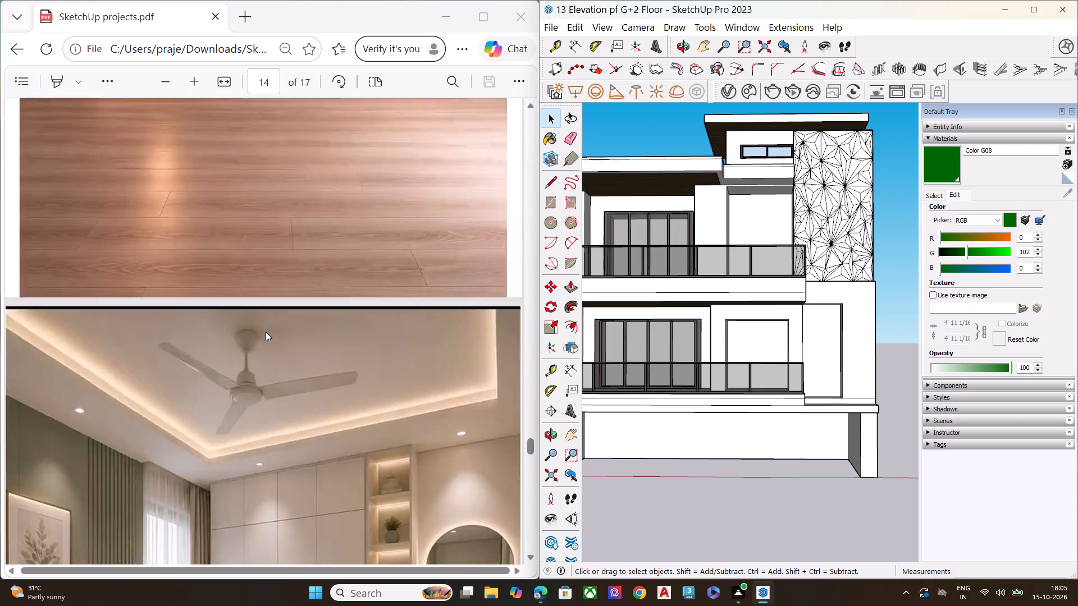
Review the exterior references back to the hotel on page 7, and return to the G+2 house on page 10.
scroll(266, 332, up, 2)
scroll(266, 332, down, 1)
scroll(266, 332, up, 7)
scroll(266, 332, down, 2)
scroll(266, 332, up, 5)
scroll(266, 332, down, 1)
scroll(266, 332, up, 17)
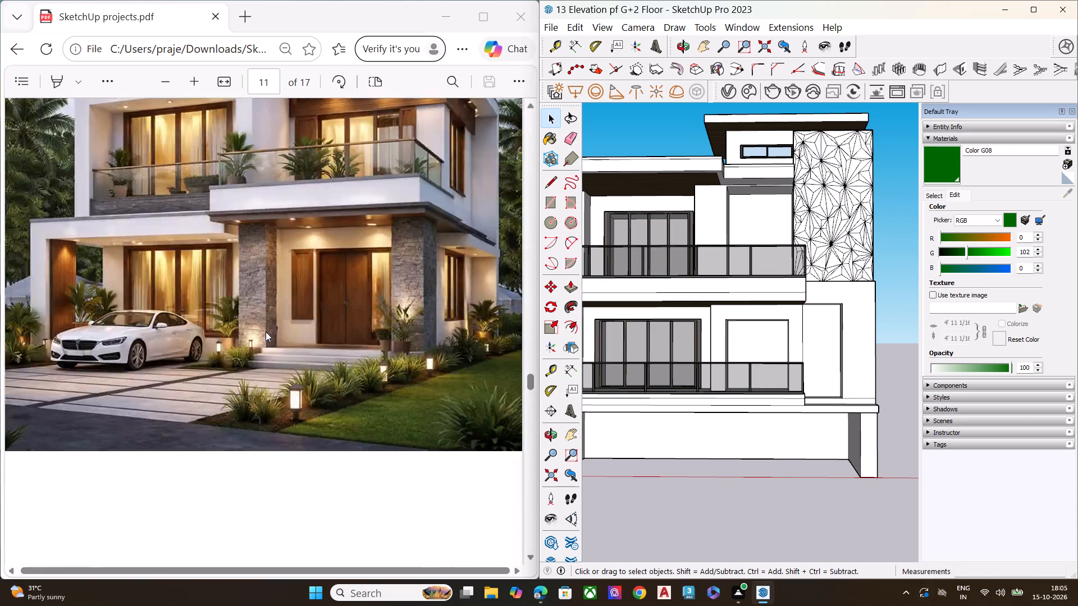
scroll(266, 332, up, 7)
scroll(266, 332, down, 4)
scroll(266, 332, up, 7)
scroll(266, 332, down, 1)
scroll(266, 332, up, 3)
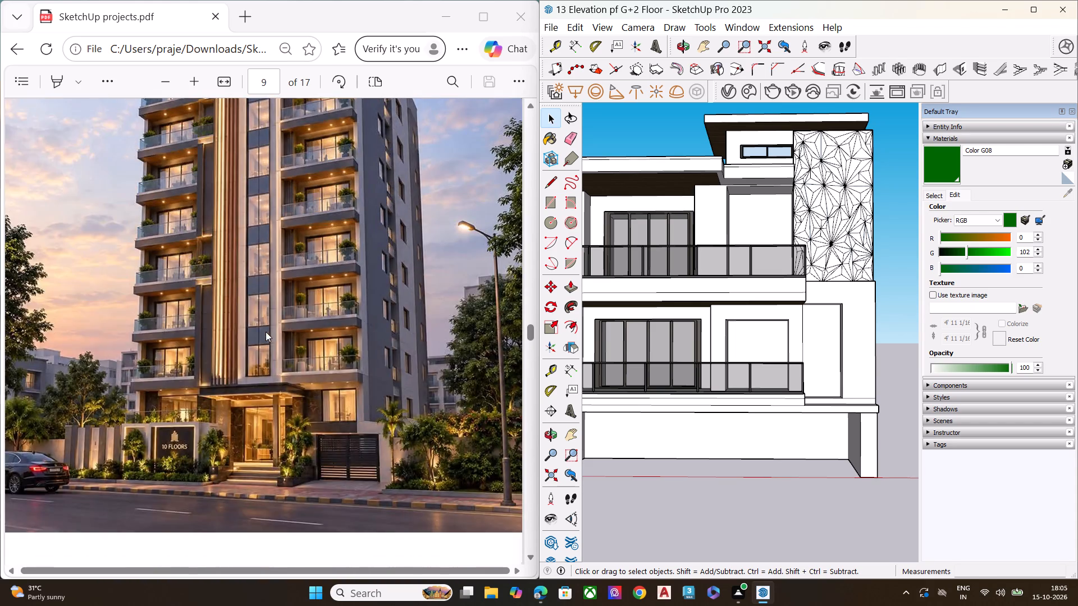
scroll(266, 332, up, 12)
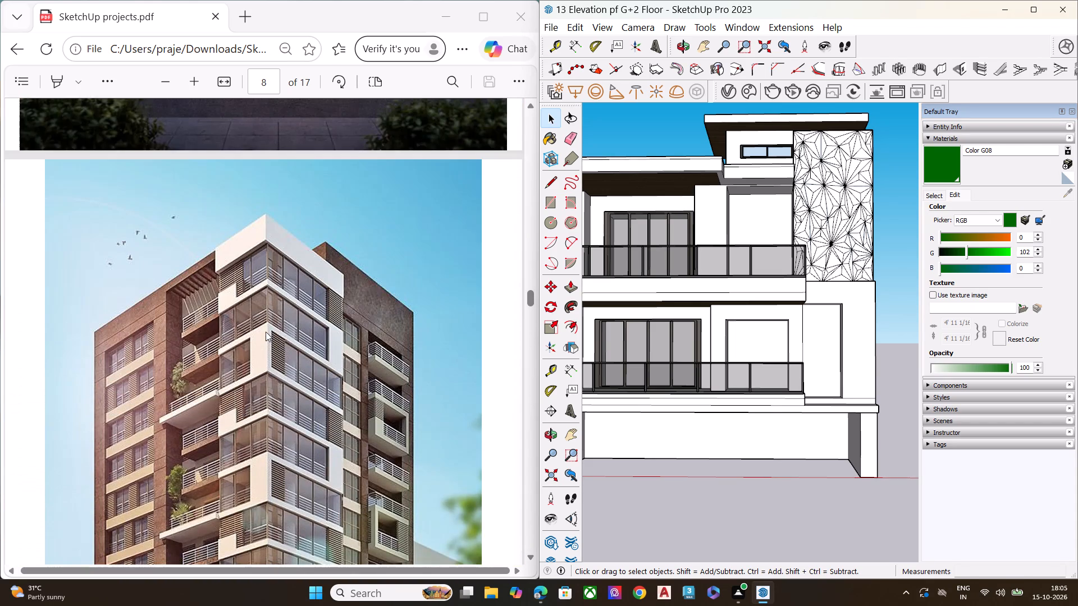
scroll(330, 291, up, 6)
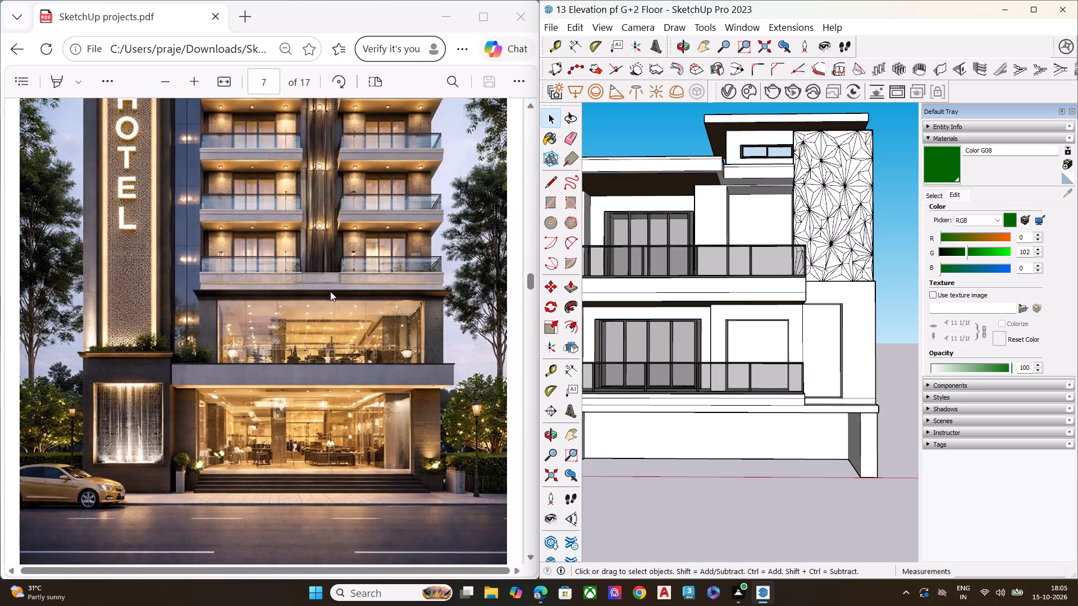
scroll(330, 291, up, 7)
scroll(330, 291, down, 10)
scroll(330, 291, down, 15)
scroll(358, 288, up, 1)
scroll(358, 290, down, 11)
scroll(355, 297, up, 1)
scroll(354, 300, down, 4)
scroll(353, 305, up, 3)
scroll(353, 305, down, 4)
scroll(353, 305, up, 5)
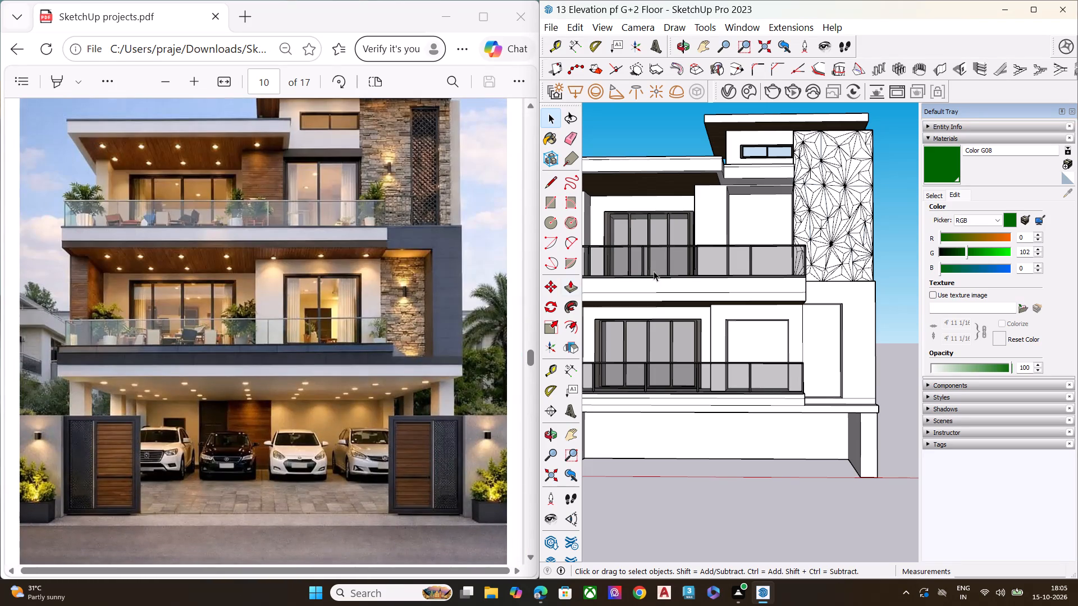
Examine the modelled front facade overall, up close and from slightly above against the page 10 reference.
scroll(682, 291, down, 5)
middle_drag(746, 342, 597, 426)
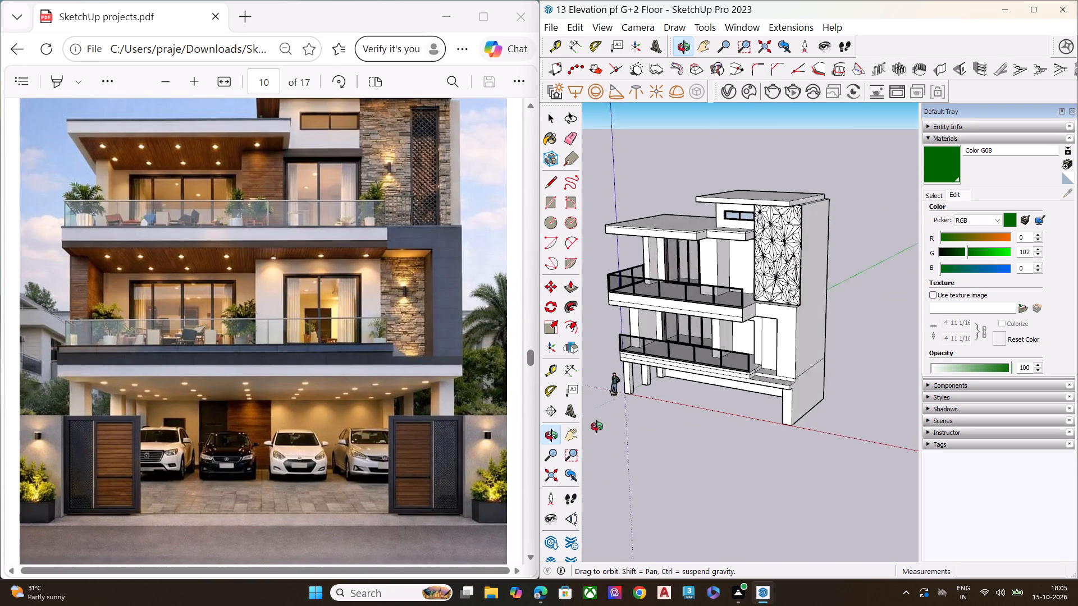
middle_drag(597, 426, 747, 300)
scroll(740, 298, up, 8)
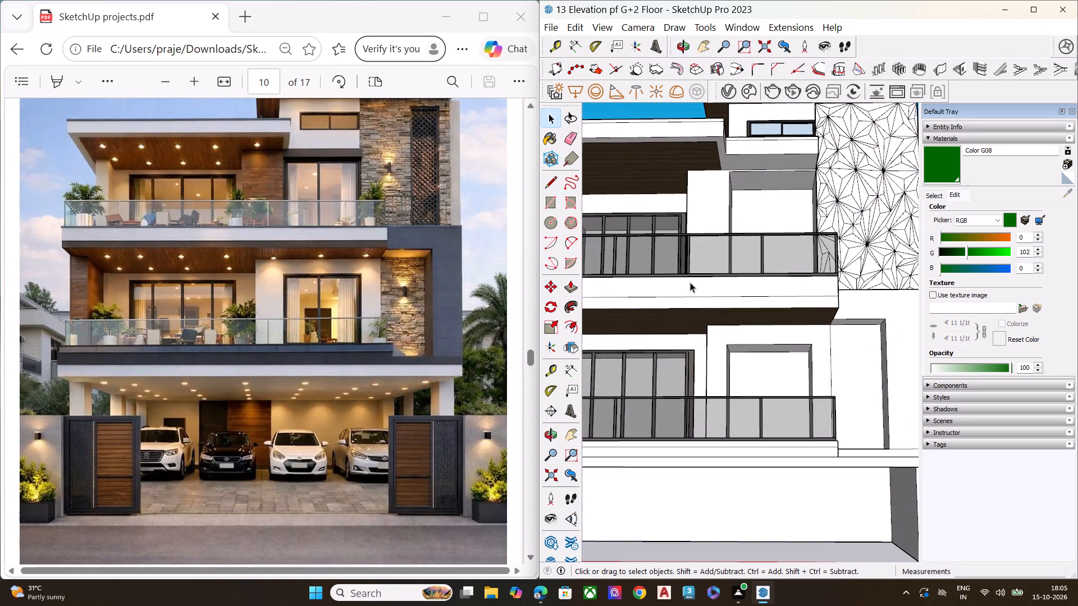
scroll(751, 277, down, 3)
scroll(752, 279, up, 2)
scroll(756, 289, down, 2)
middle_drag(746, 283, 757, 384)
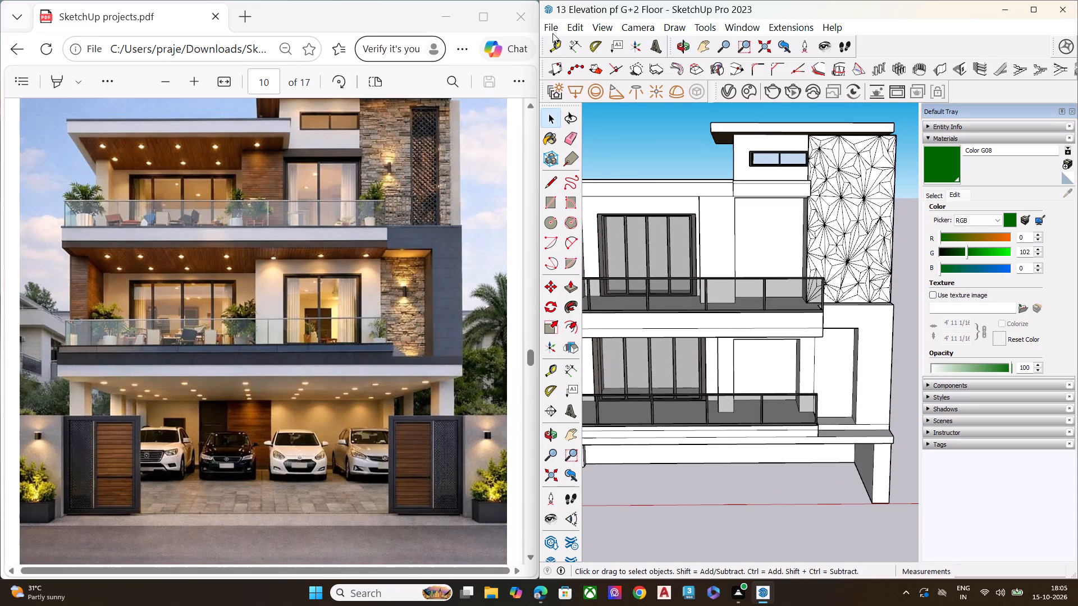
Start importing a SketchUp file and look through the component files in the Downloads folder.
click(552, 30)
click(588, 257)
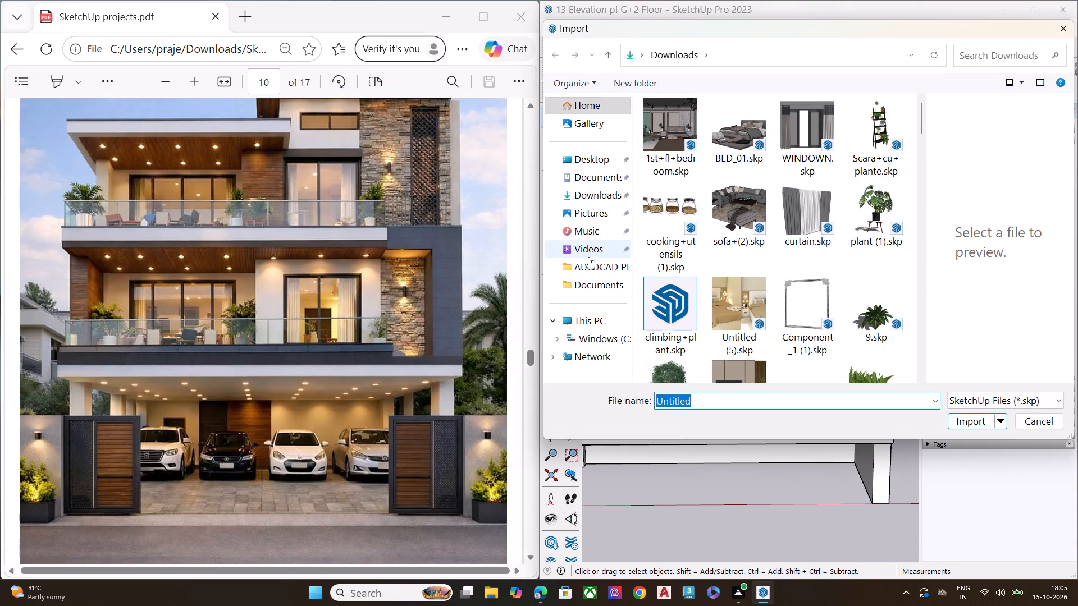
scroll(797, 267, down, 10)
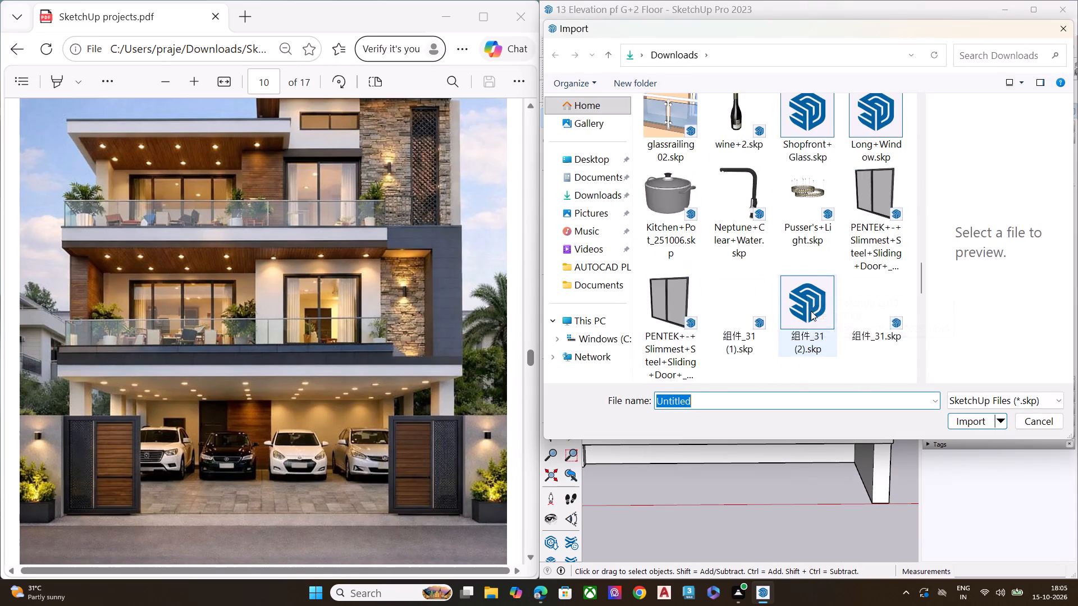
scroll(811, 311, down, 1)
scroll(826, 250, down, 1)
scroll(826, 250, up, 2)
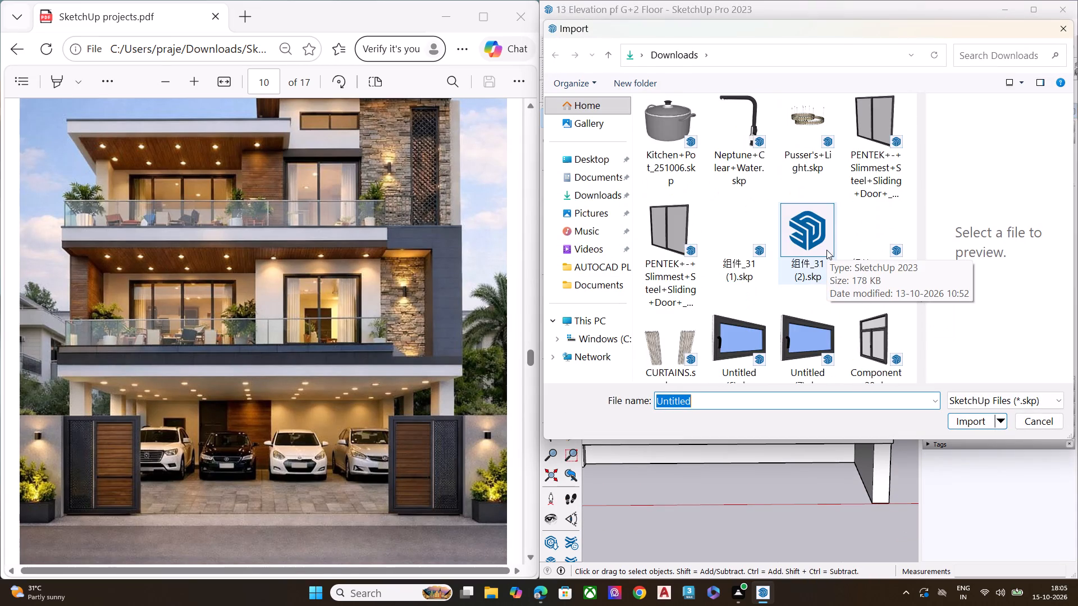
scroll(826, 250, down, 2)
scroll(822, 307, down, 2)
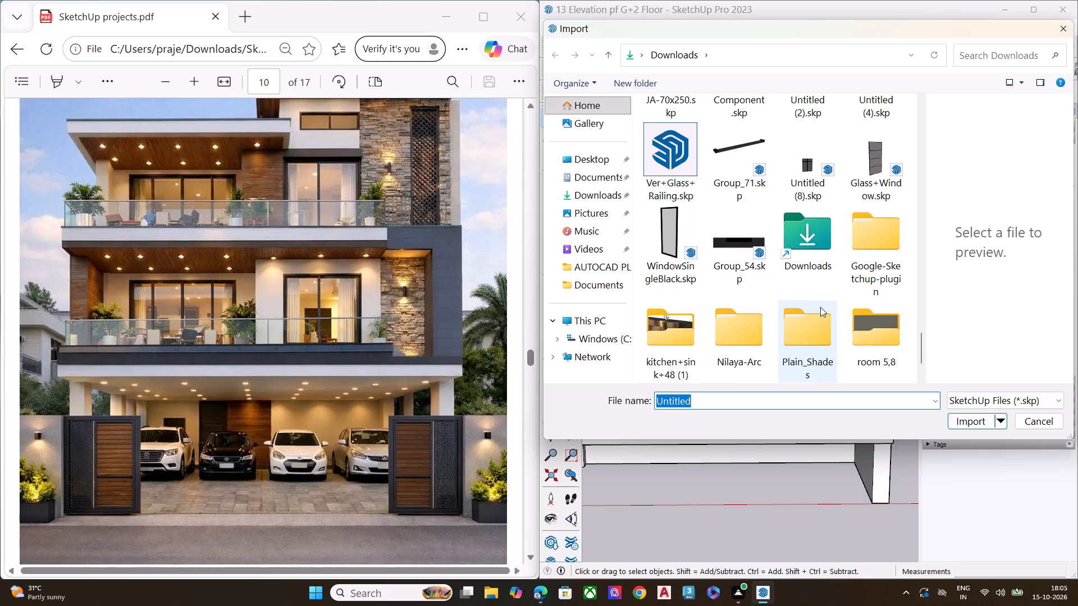
scroll(820, 307, down, 3)
scroll(820, 307, up, 3)
scroll(820, 307, down, 2)
scroll(820, 307, up, 1)
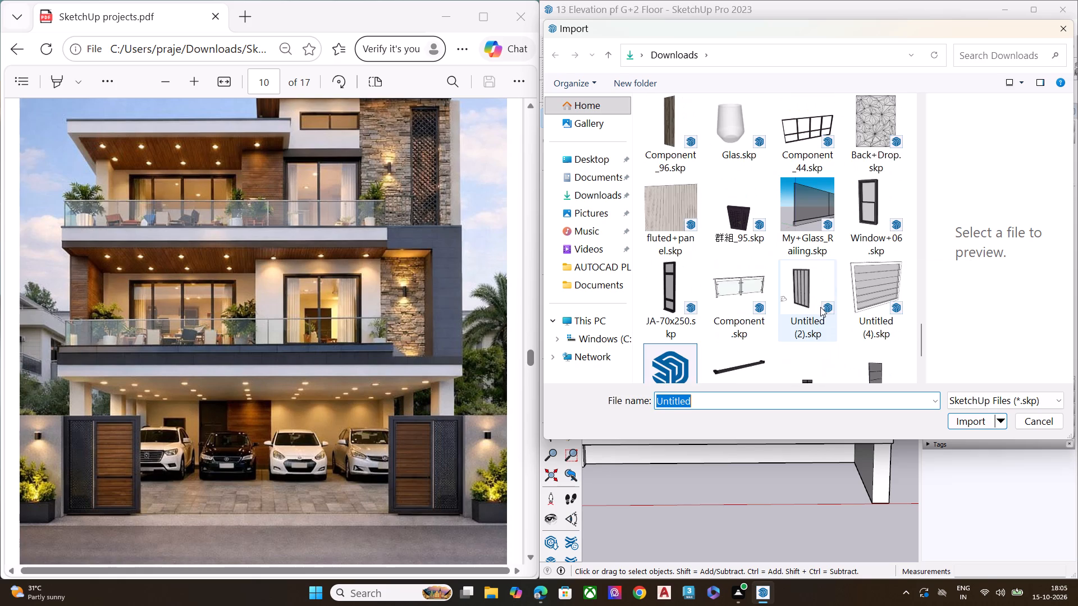
scroll(825, 301, down, 1)
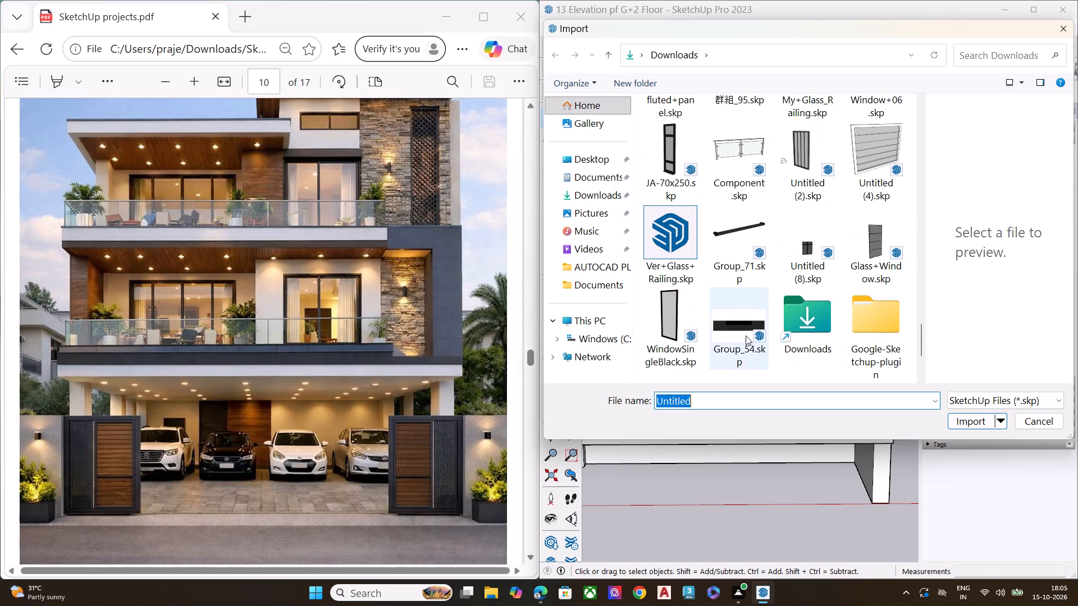
scroll(744, 332, down, 1)
scroll(751, 316, up, 1)
scroll(751, 316, down, 1)
scroll(751, 316, up, 4)
scroll(826, 259, up, 1)
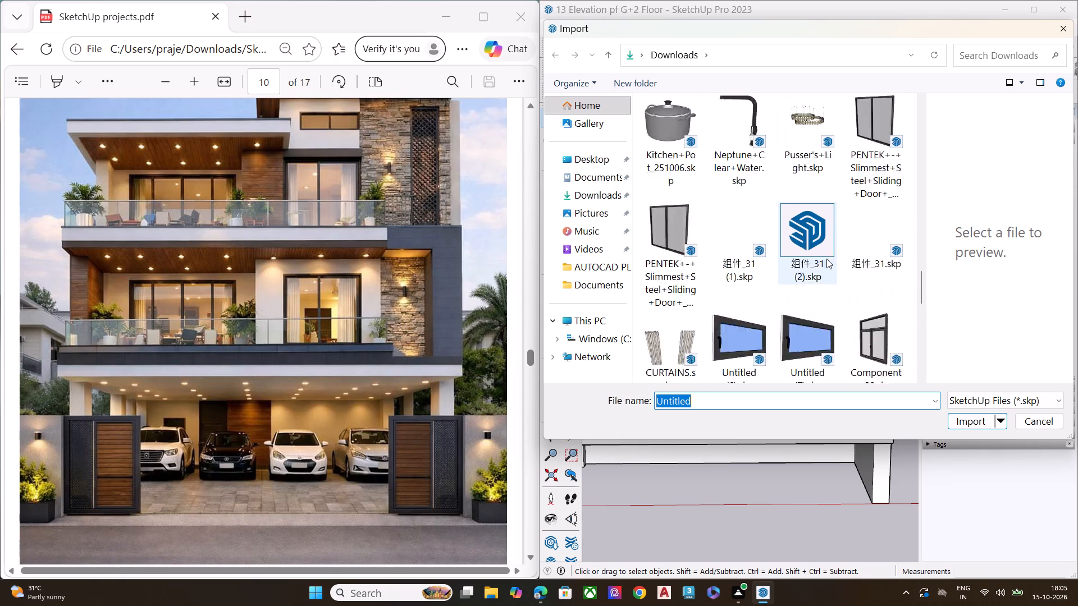
scroll(826, 259, up, 5)
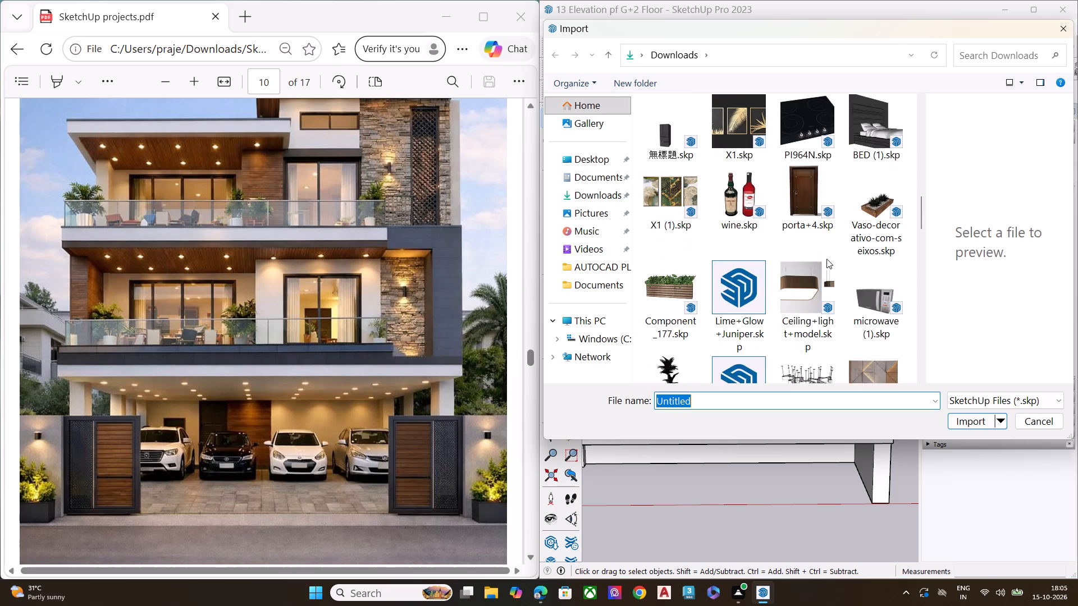
scroll(826, 259, up, 7)
scroll(826, 259, down, 4)
scroll(826, 259, up, 2)
scroll(826, 259, down, 3)
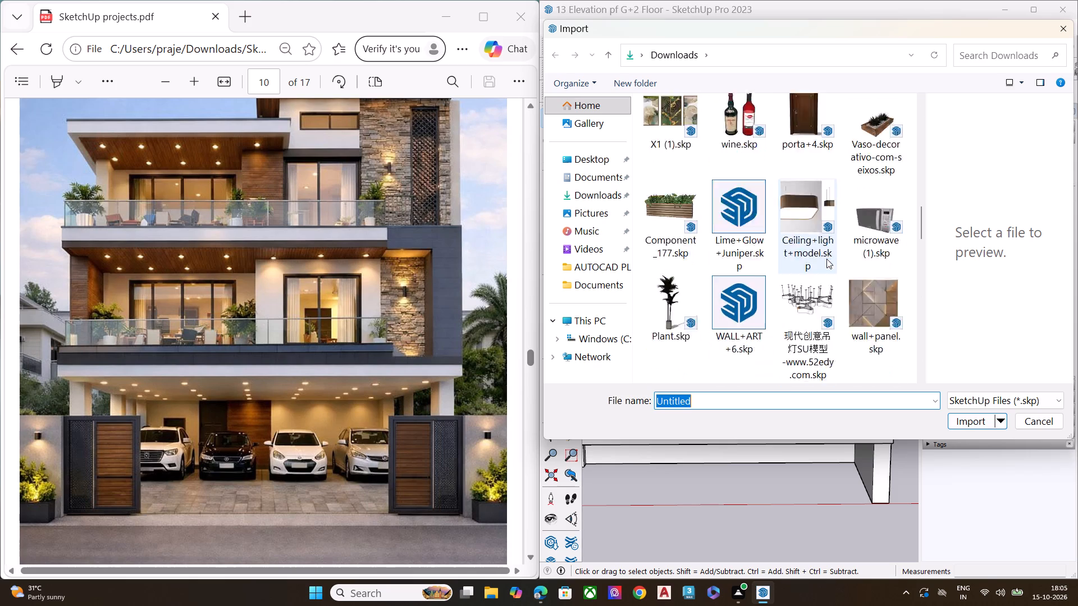
scroll(826, 259, down, 4)
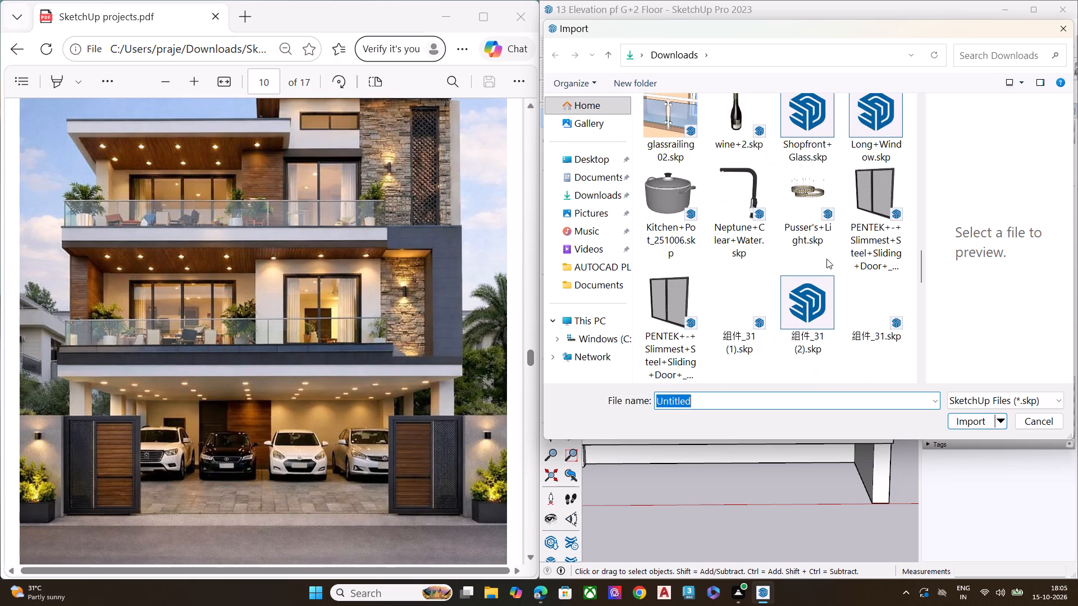
scroll(826, 259, up, 3)
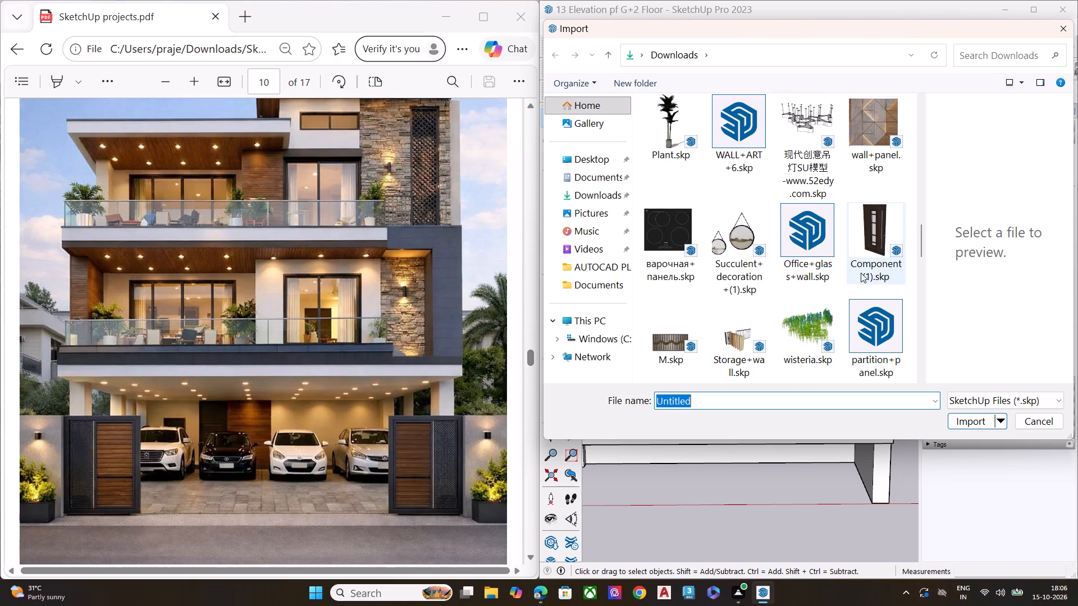
scroll(829, 263, up, 2)
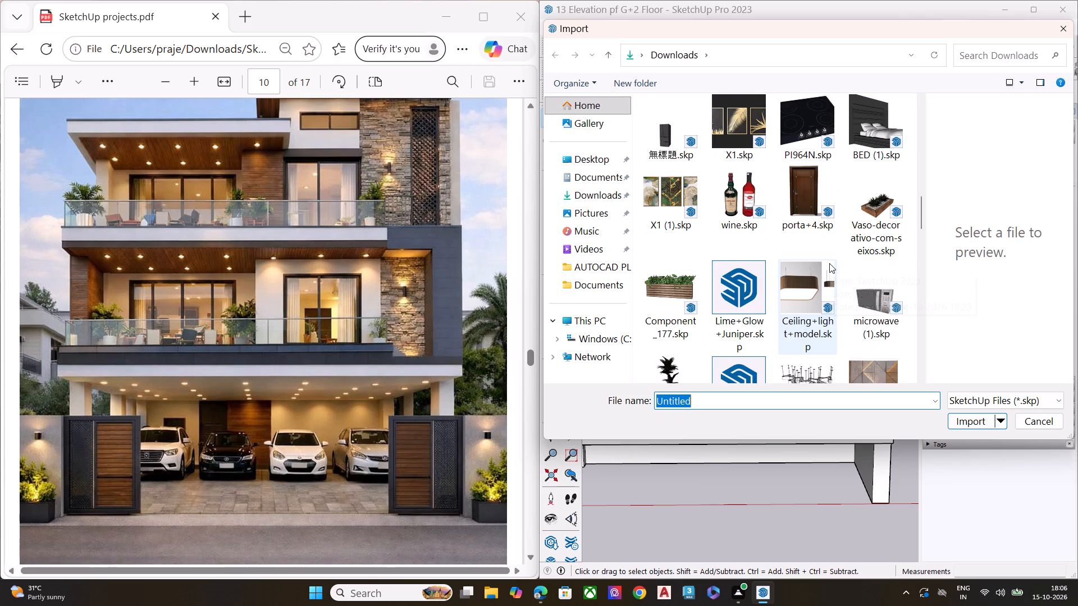
scroll(829, 263, up, 2)
scroll(820, 240, down, 2)
scroll(820, 240, up, 2)
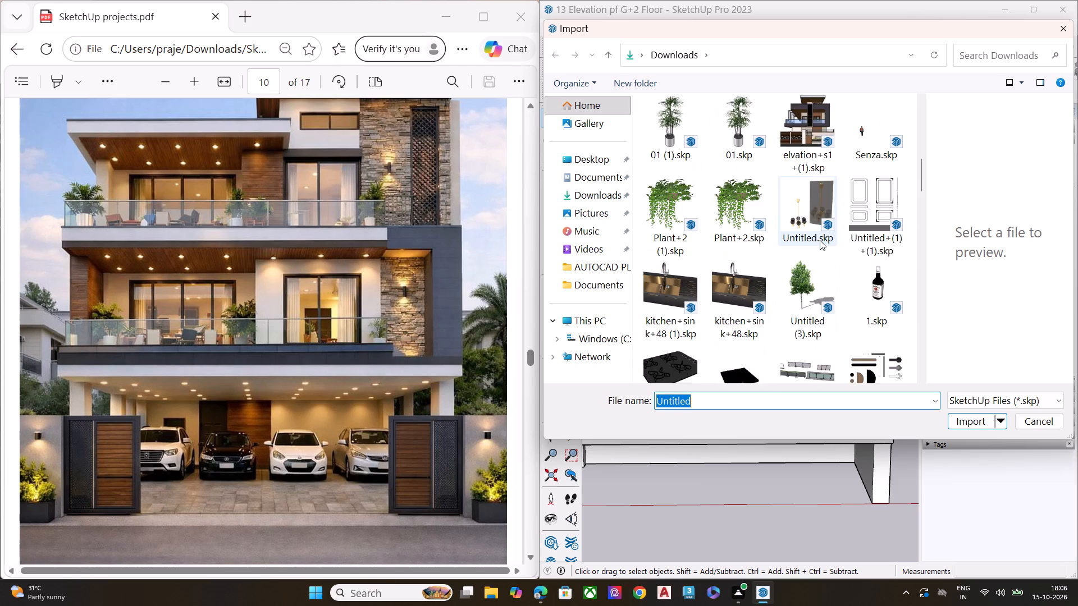
scroll(820, 240, up, 5)
scroll(841, 143, up, 2)
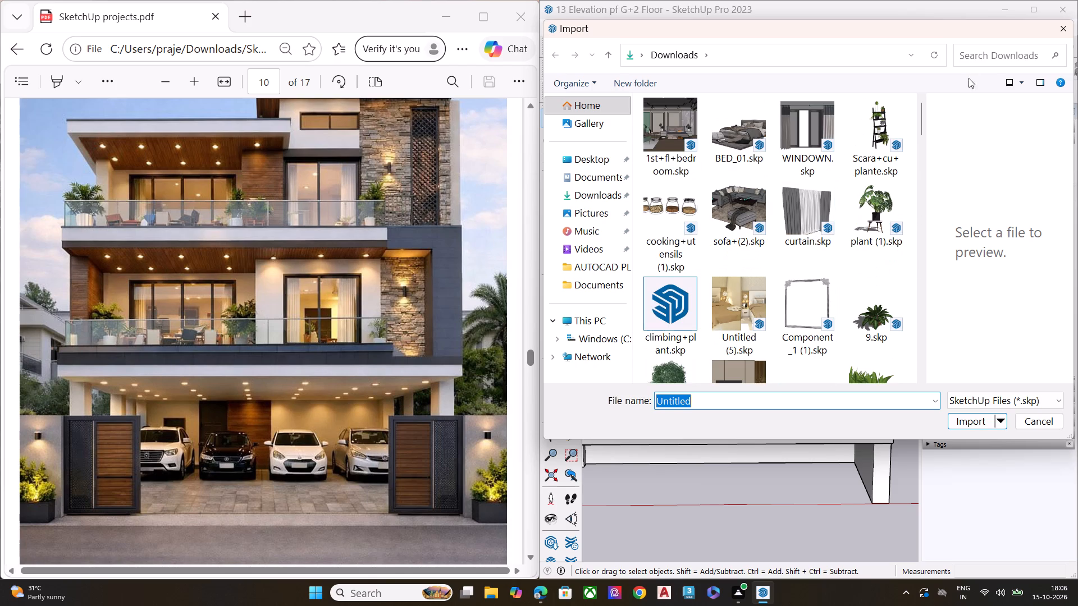
Search the Downloads folder for "uni" and return to the full file listing.
click(980, 53)
text(uni)
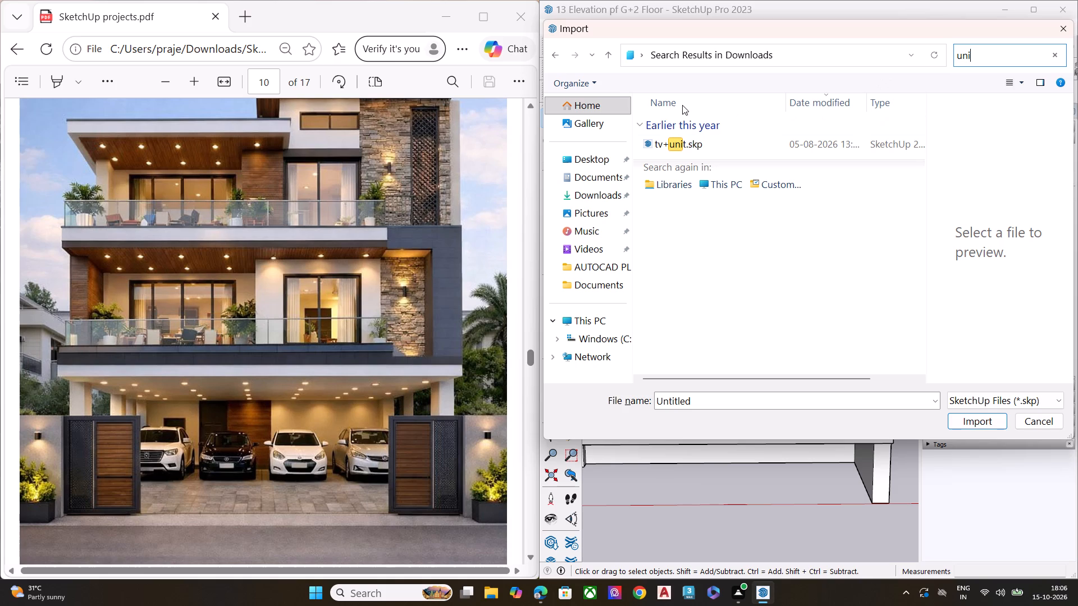
click(555, 58)
Import the four-panel window file Untitled (2).skp from Downloads and place it on the ground in front of the house.
scroll(747, 161, down, 1)
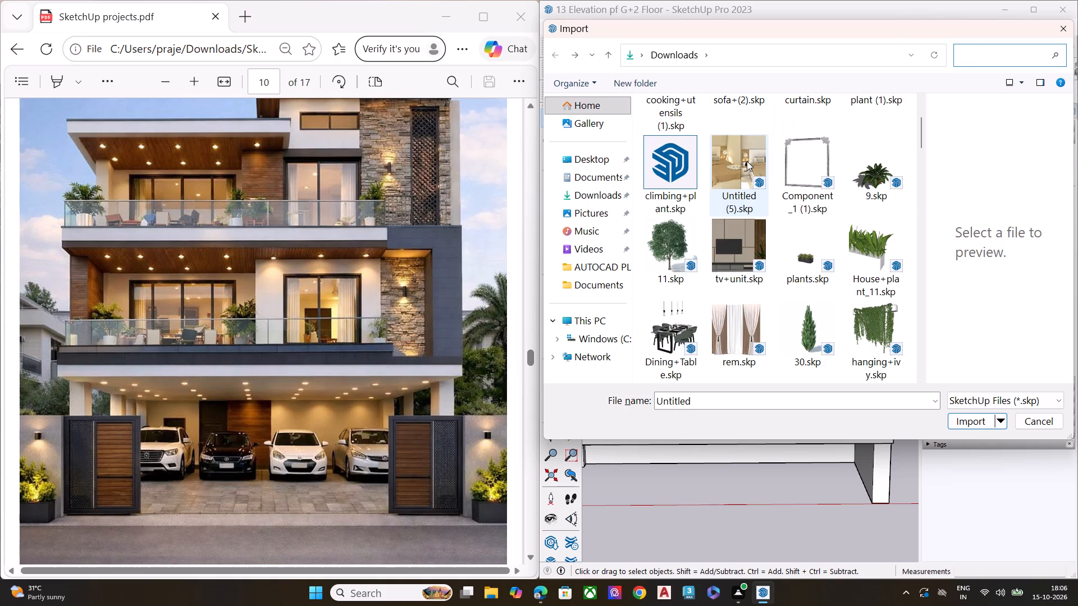
scroll(747, 161, down, 5)
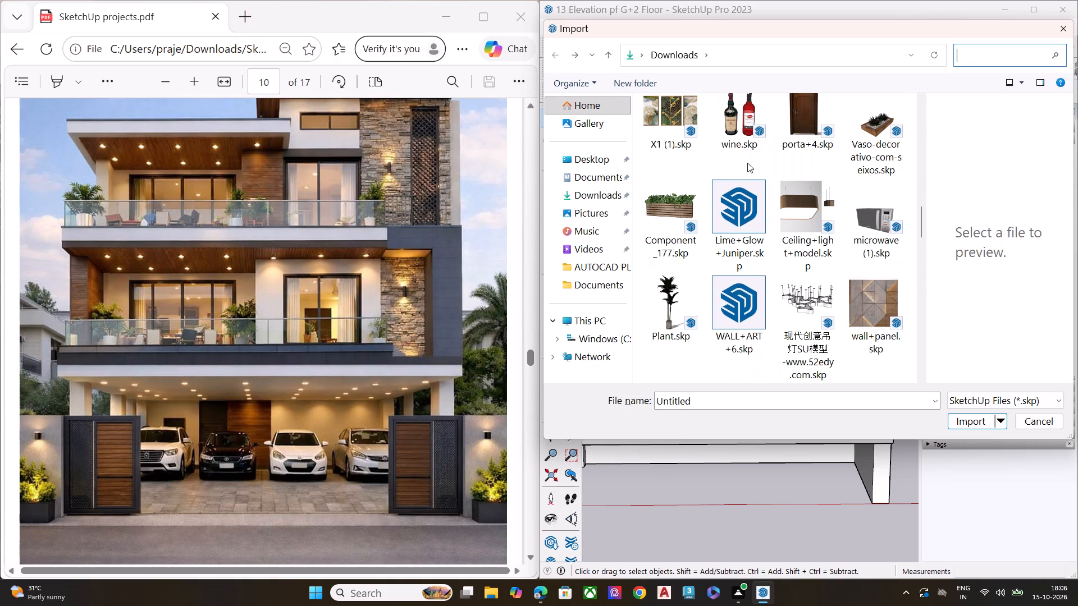
scroll(747, 163, down, 4)
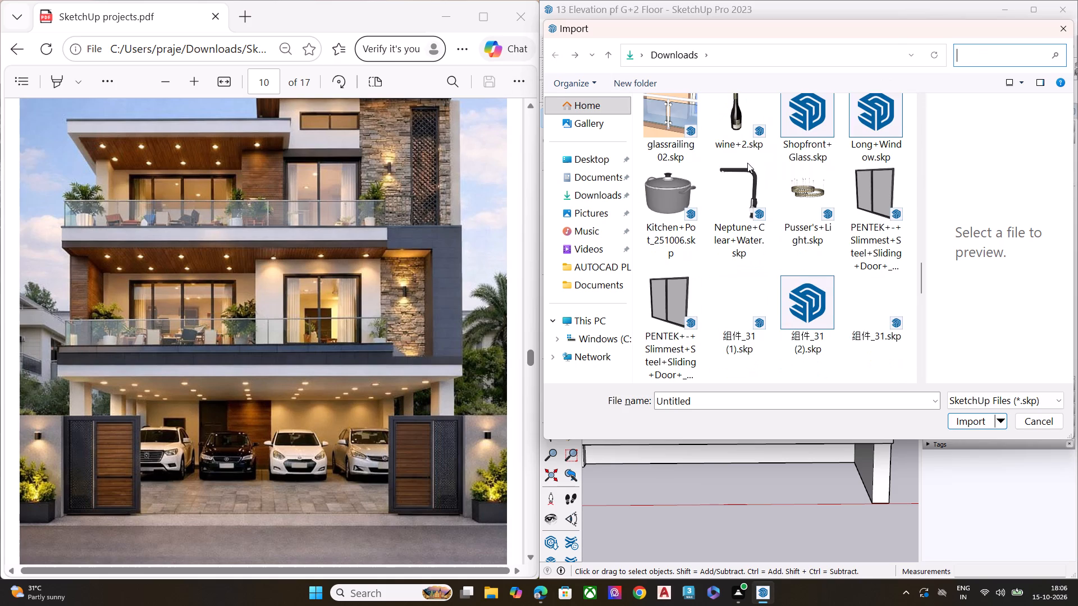
scroll(753, 158, down, 1)
scroll(808, 201, down, 1)
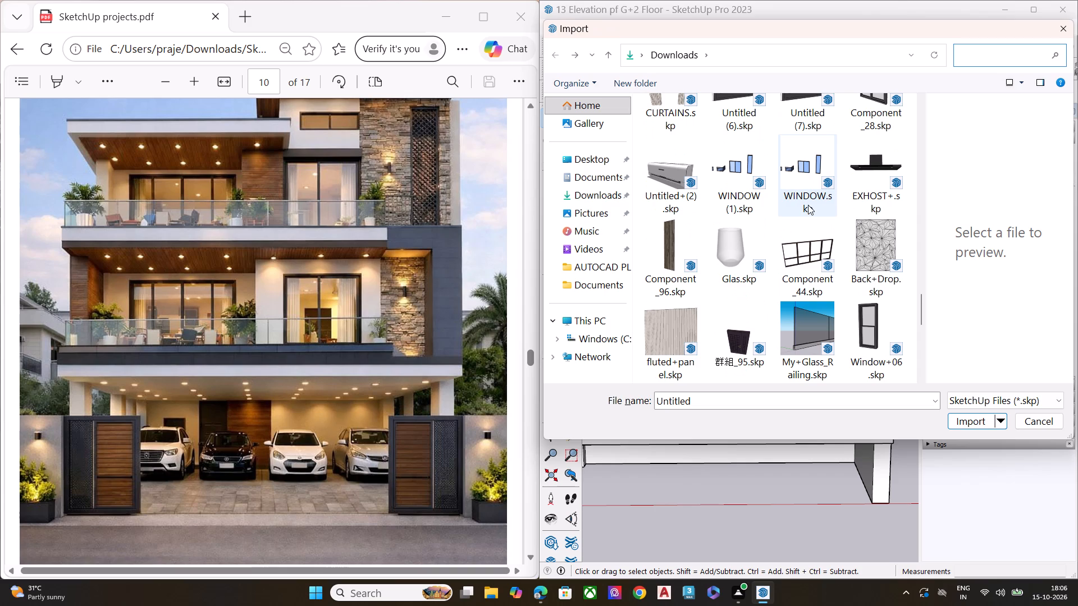
scroll(808, 205, down, 1)
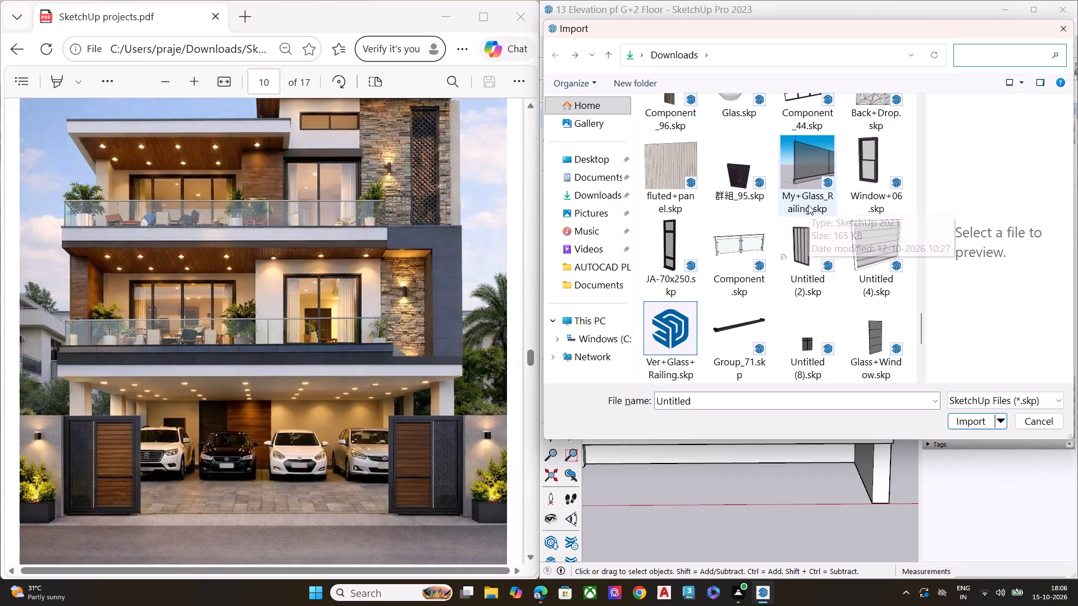
click(793, 236)
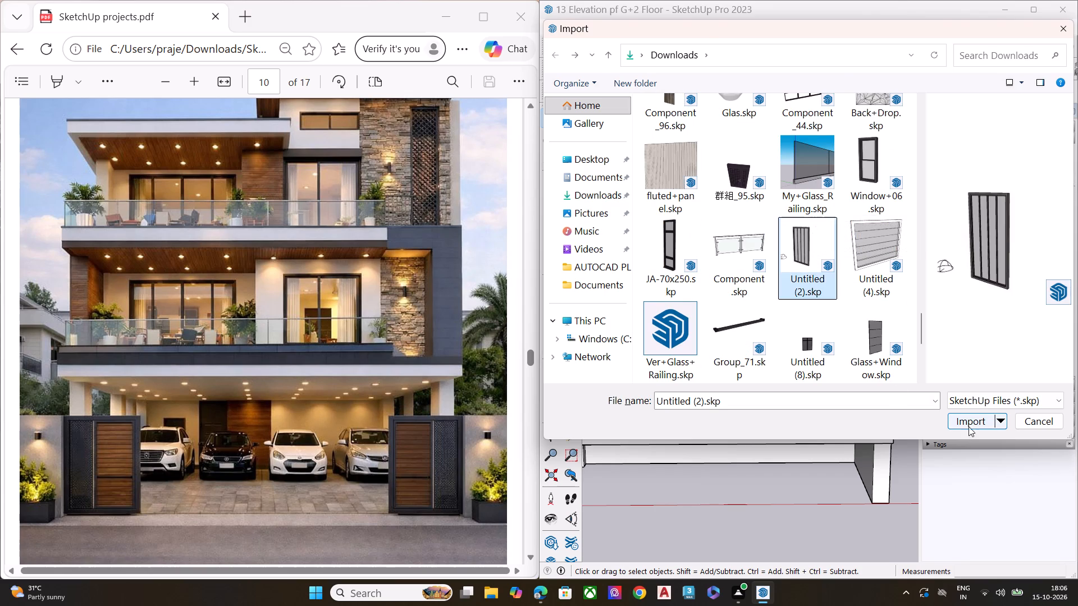
click(969, 426)
click(931, 353)
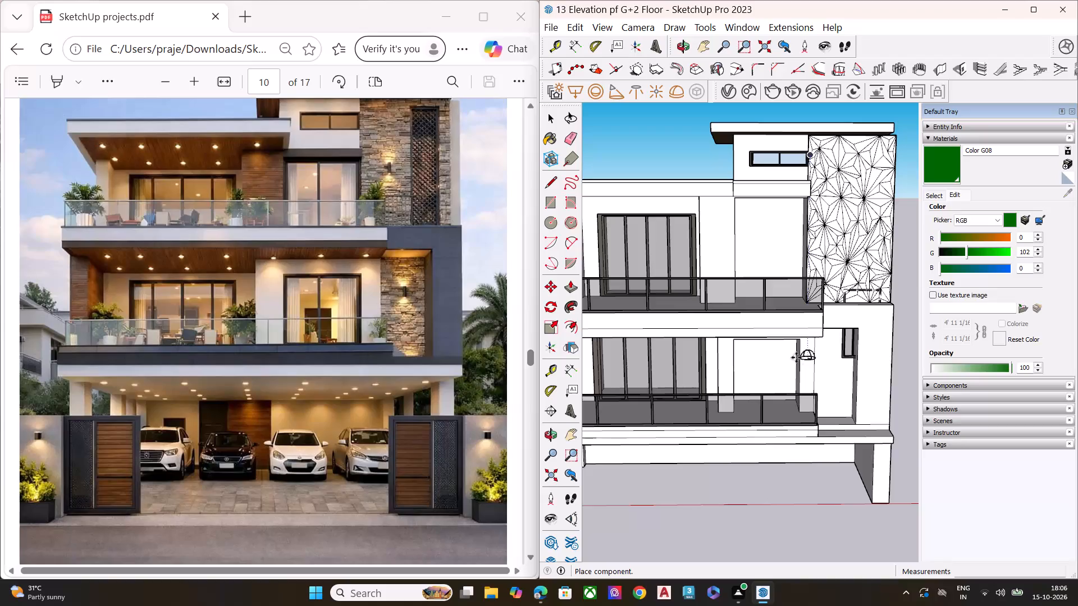
scroll(765, 363, down, 7)
scroll(751, 340, up, 7)
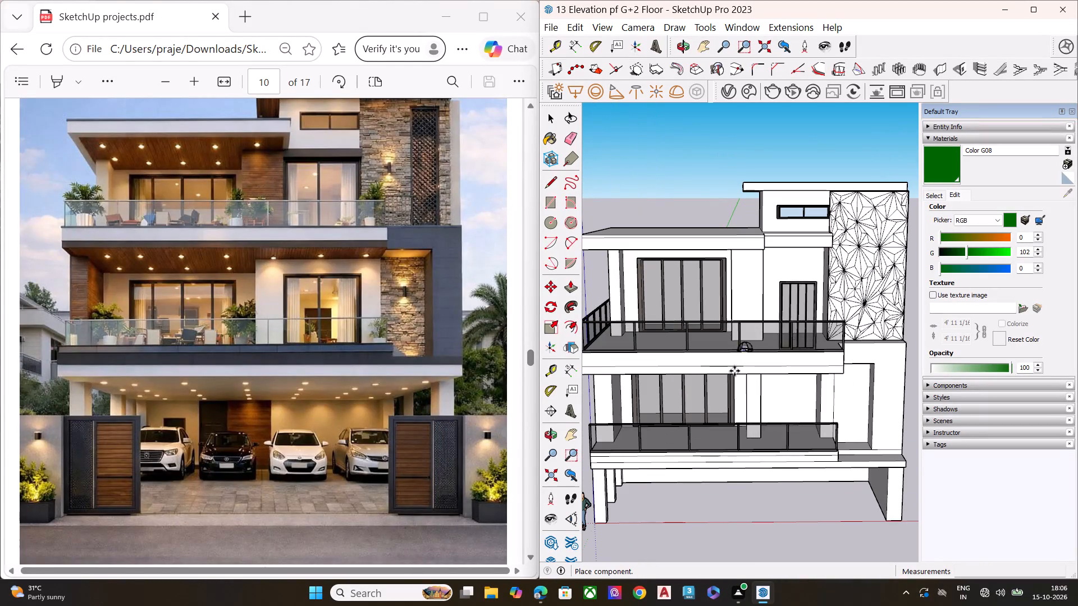
click(714, 532)
Delete the small extra object beside the window panels inside the imported component.
key(space)
double_click(730, 528)
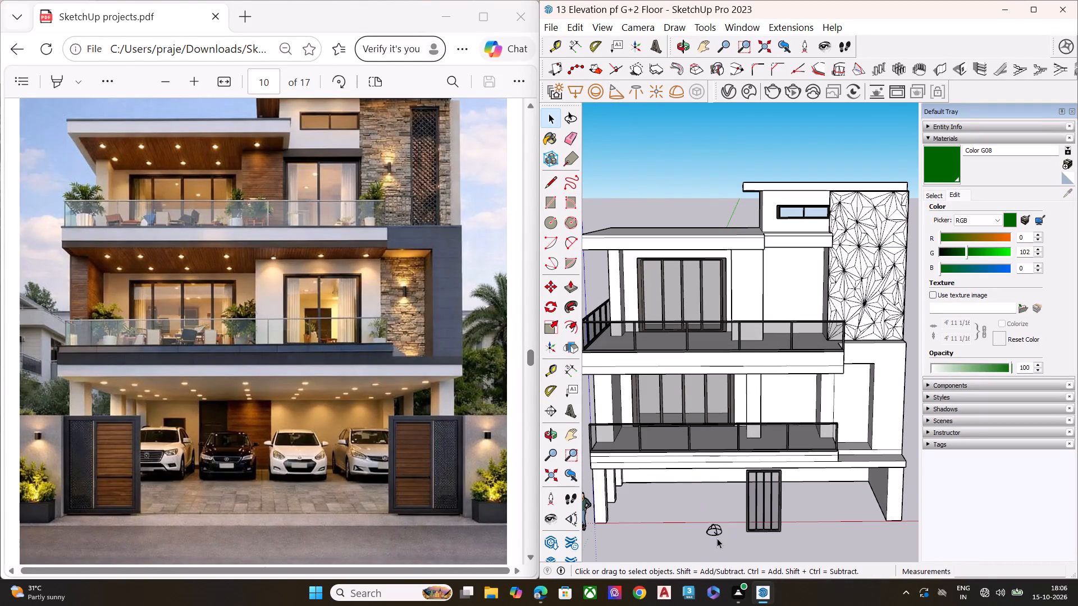
click(717, 538)
click(718, 535)
double_click(718, 535)
click(718, 535)
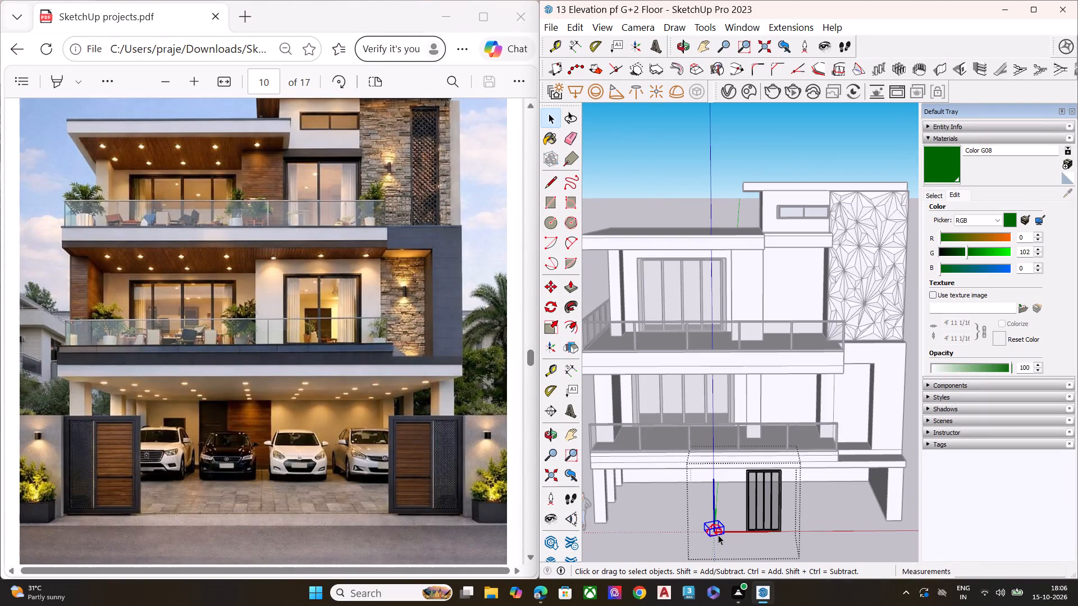
key(Delete)
click(704, 543)
scroll(748, 516, up, 1)
click(836, 527)
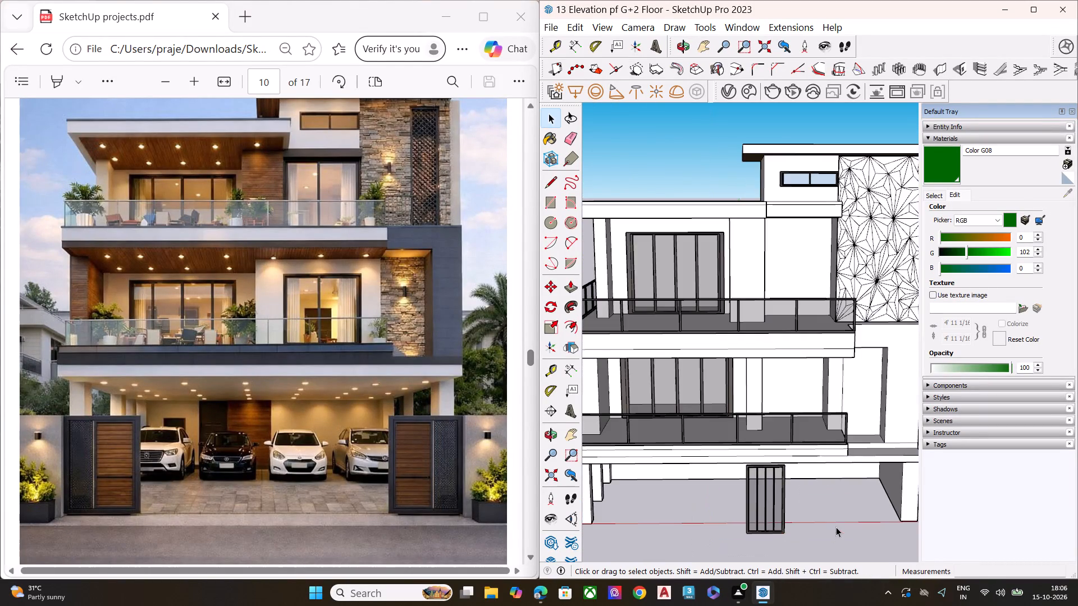
Move the imported window by its upper corner to the upper corner of the top-floor balcony opening beside the patterned wall.
key(space)
scroll(829, 527, up, 2)
scroll(824, 528, down, 1)
scroll(821, 529, up, 4)
key(m)
scroll(678, 439, up, 1)
scroll(678, 437, down, 1)
scroll(679, 437, up, 4)
scroll(682, 433, down, 1)
scroll(682, 433, up, 3)
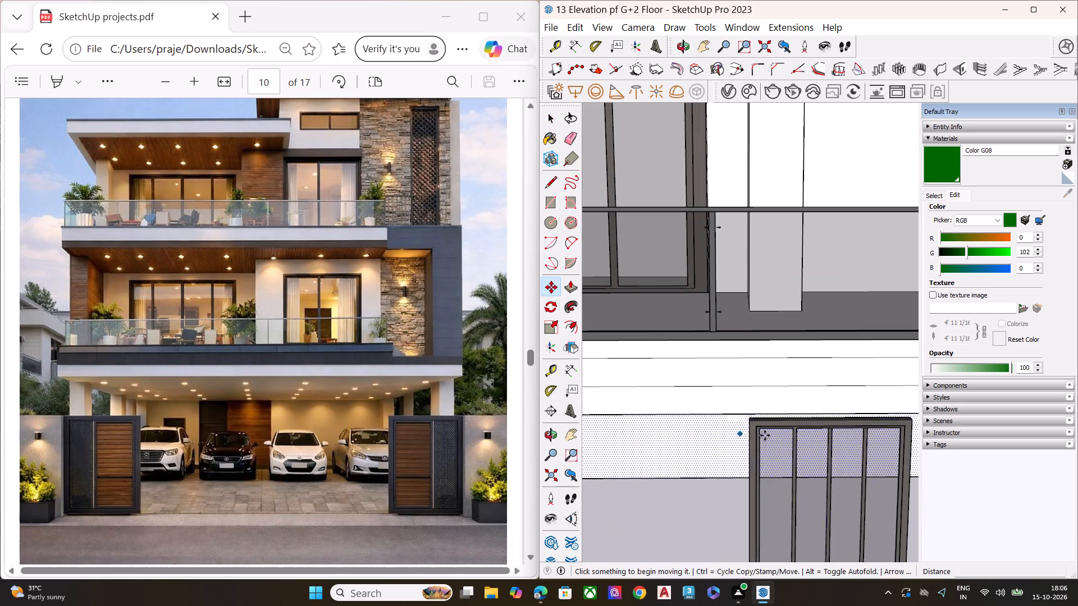
click(749, 421)
scroll(709, 434, down, 9)
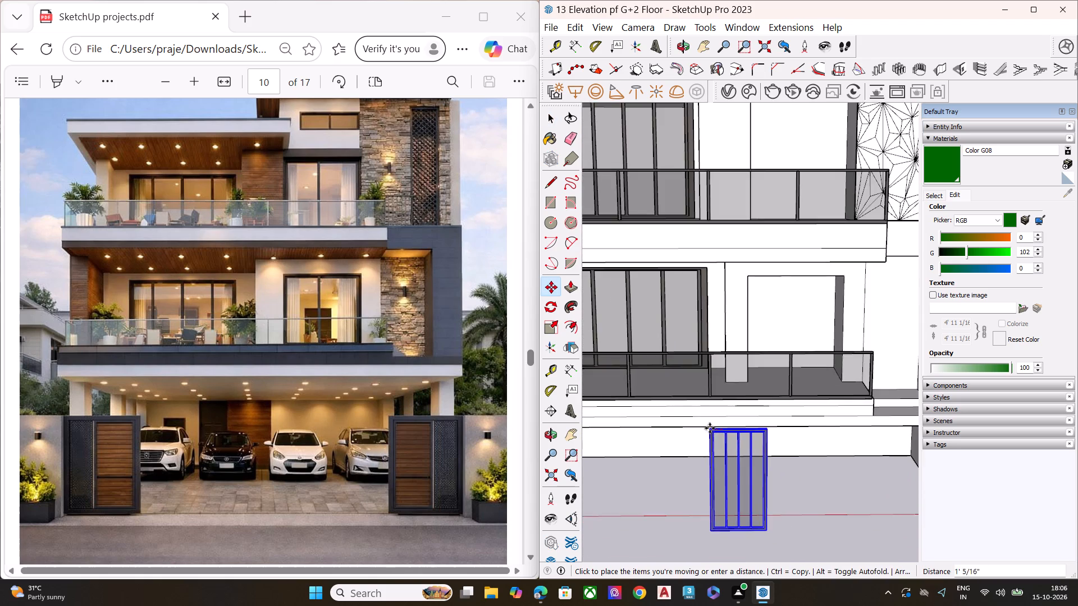
scroll(710, 428, down, 1)
scroll(710, 428, up, 1)
scroll(710, 428, down, 6)
middle_drag(736, 245, 584, 194)
scroll(726, 242, up, 2)
scroll(726, 242, down, 1)
scroll(726, 242, up, 5)
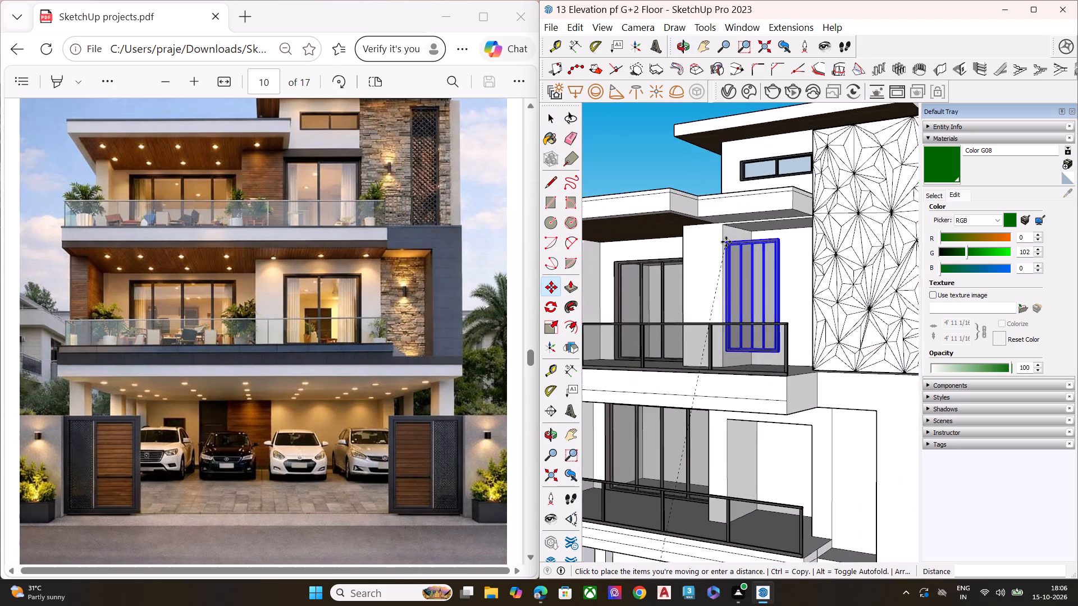
scroll(719, 224, up, 9)
scroll(730, 226, down, 1)
scroll(730, 226, up, 1)
scroll(730, 226, down, 1)
scroll(730, 226, up, 5)
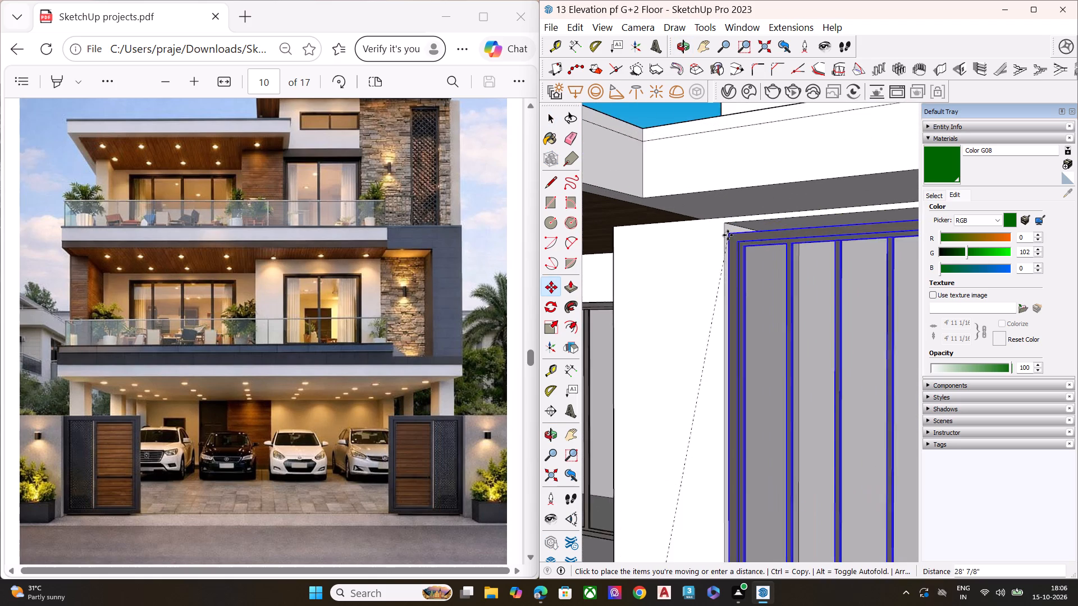
scroll(728, 236, down, 1)
scroll(728, 235, up, 2)
middle_drag(731, 230, 705, 295)
scroll(733, 261, up, 11)
middle_drag(733, 250, 728, 228)
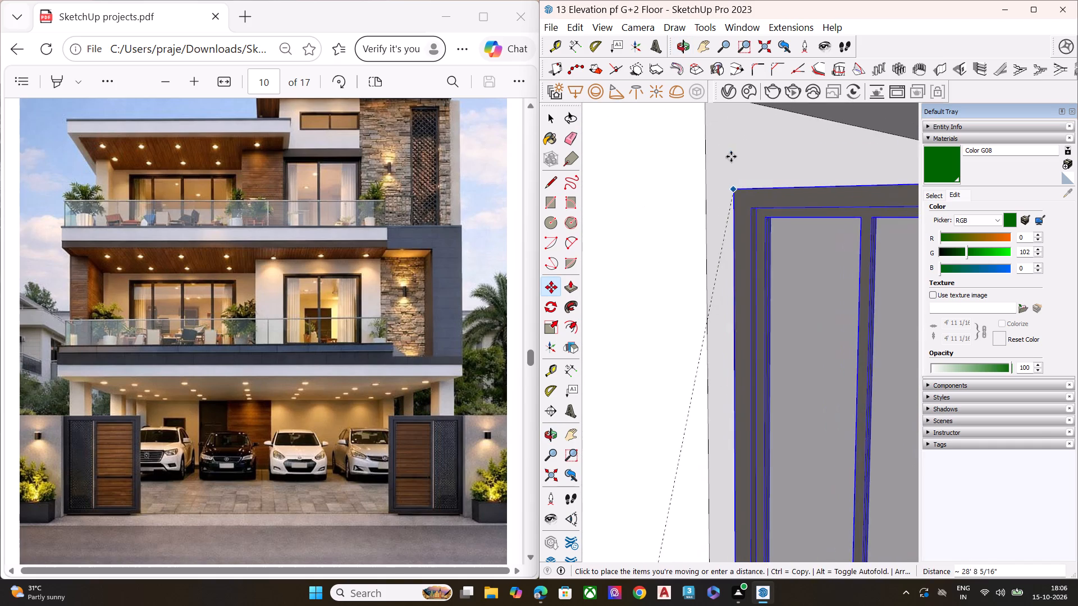
scroll(709, 146, down, 8)
scroll(707, 139, up, 4)
click(702, 139)
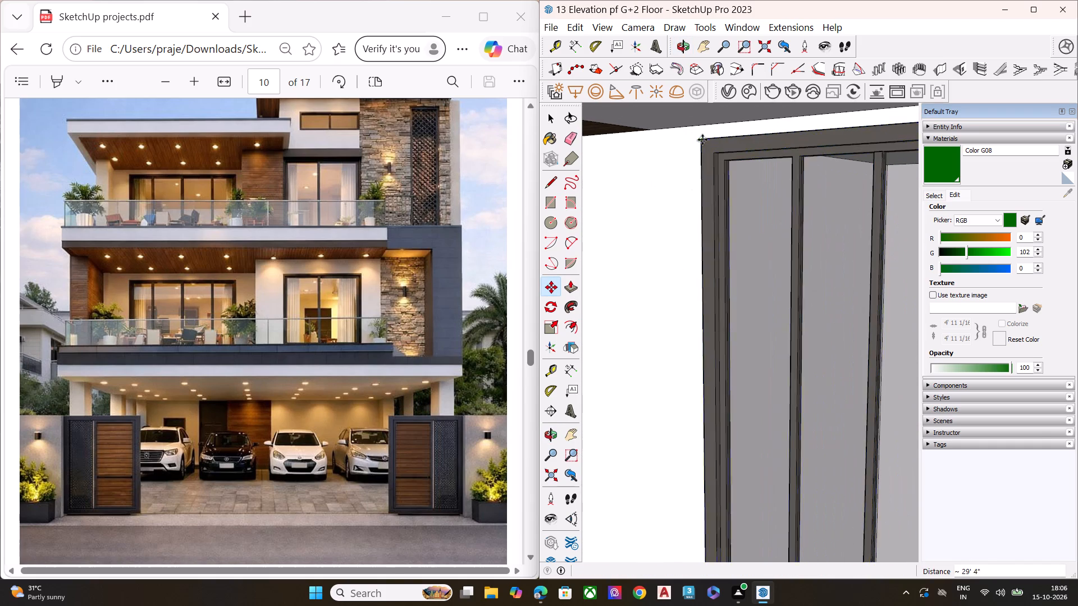
Scale the top-floor window's width by about 2.00 so it spans the opening.
scroll(689, 171, down, 2)
scroll(686, 174, up, 3)
scroll(686, 175, down, 4)
scroll(684, 180, up, 1)
scroll(684, 180, down, 3)
scroll(684, 180, up, 1)
scroll(684, 180, down, 11)
middle_drag(739, 246, 741, 295)
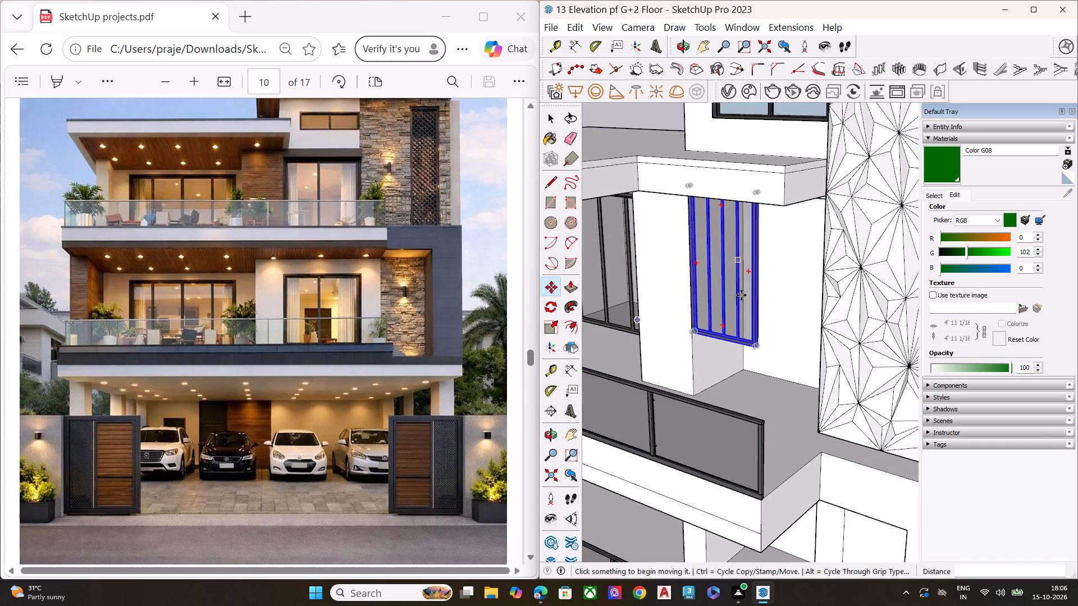
key(s)
key(s)
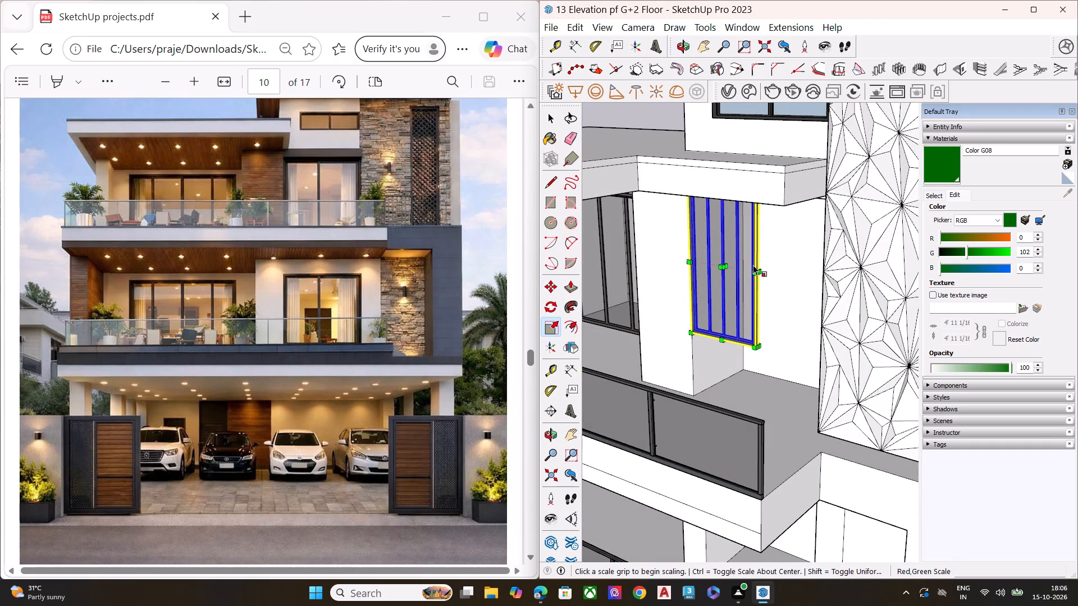
scroll(761, 273, up, 5)
scroll(761, 273, down, 1)
scroll(761, 273, up, 3)
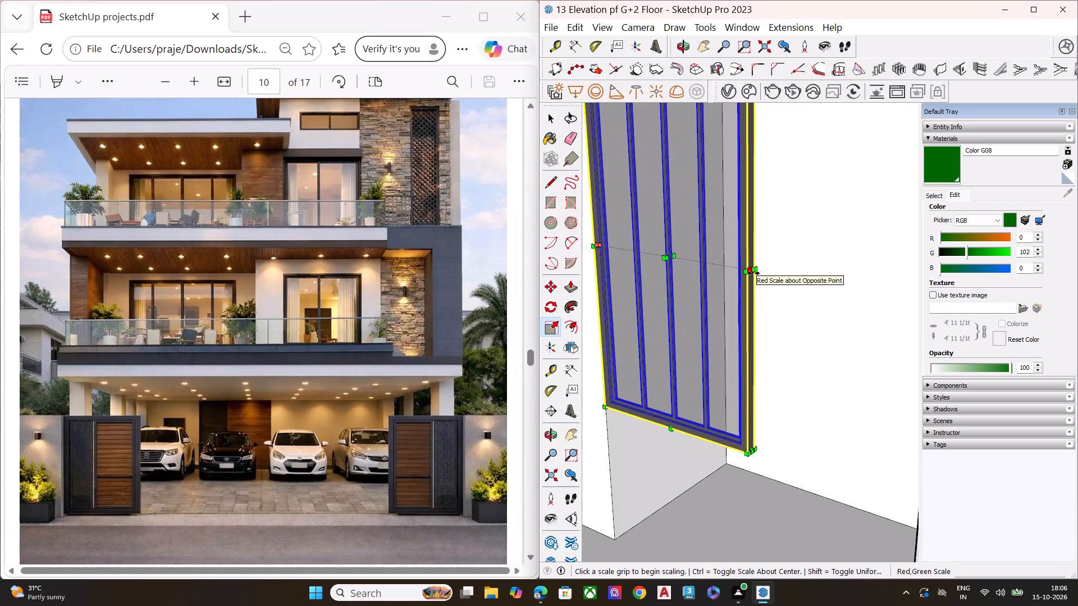
click(753, 273)
scroll(762, 264, down, 3)
scroll(762, 264, up, 1)
scroll(762, 264, down, 5)
middle_drag(868, 310, 983, 320)
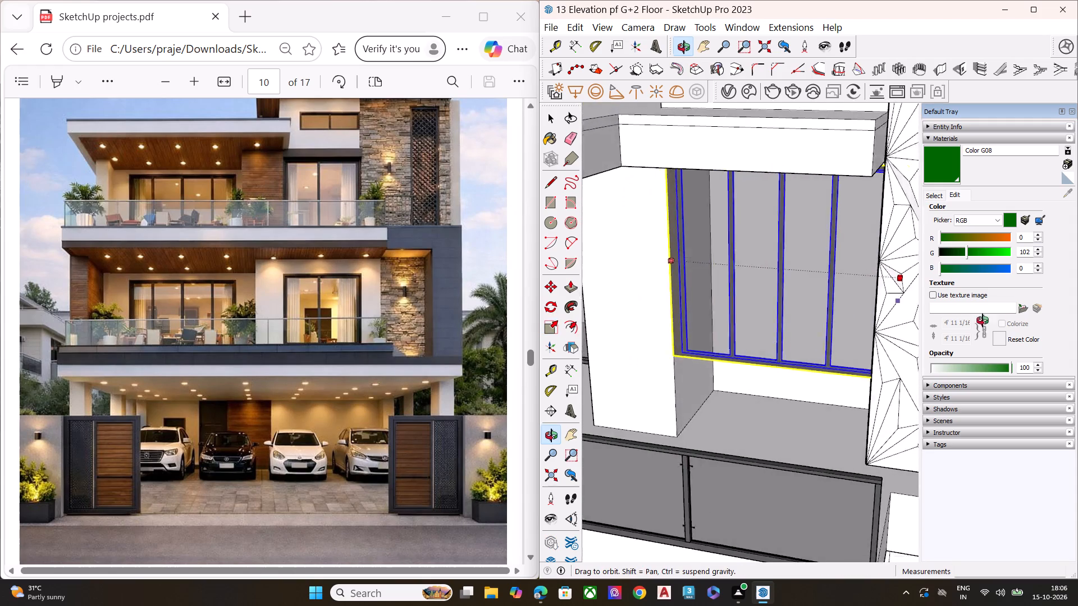
middle_drag(983, 320, 1077, 305)
scroll(840, 281, up, 3)
scroll(855, 278, down, 1)
scroll(859, 279, up, 4)
scroll(882, 284, down, 4)
scroll(845, 292, up, 2)
scroll(845, 292, down, 3)
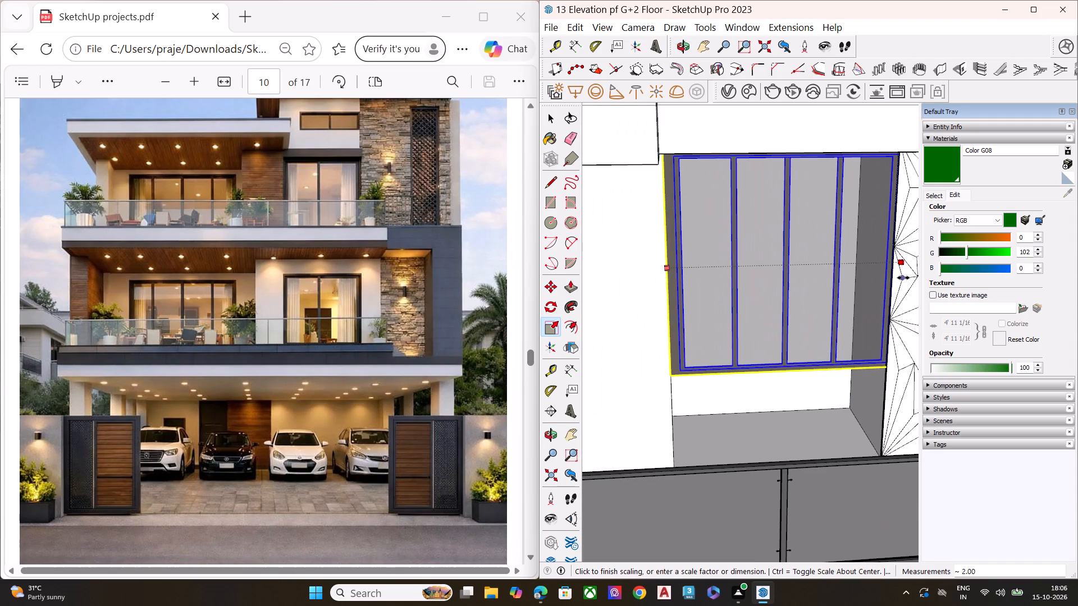
click(903, 278)
Scale the top-floor window's height downward by about 1.48 so it reaches the balcony floor.
middle_drag(783, 369, 655, 271)
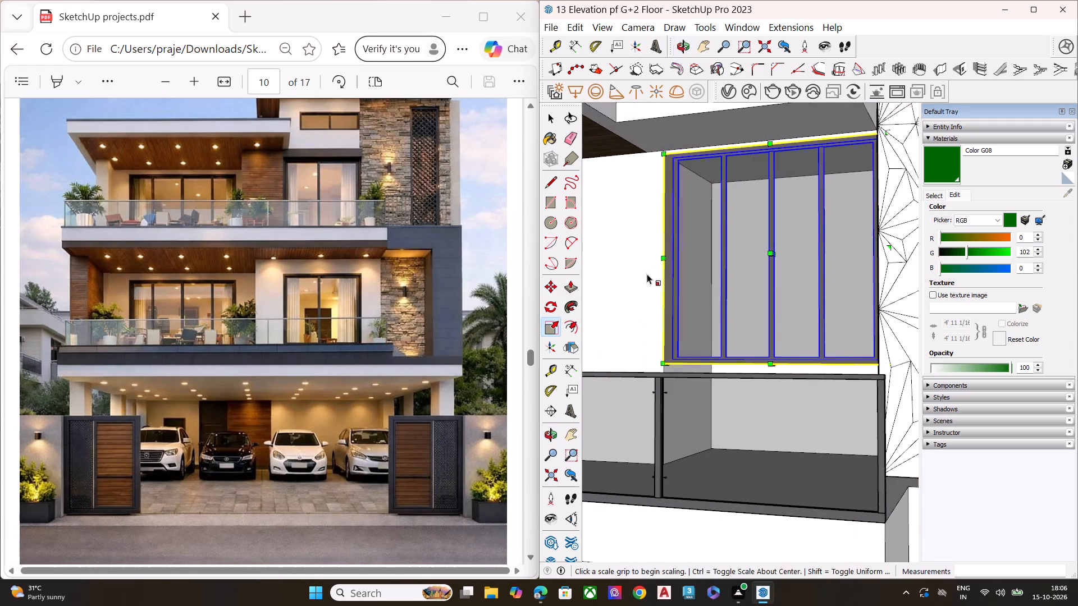
middle_drag(841, 350, 698, 359)
scroll(701, 360, up, 6)
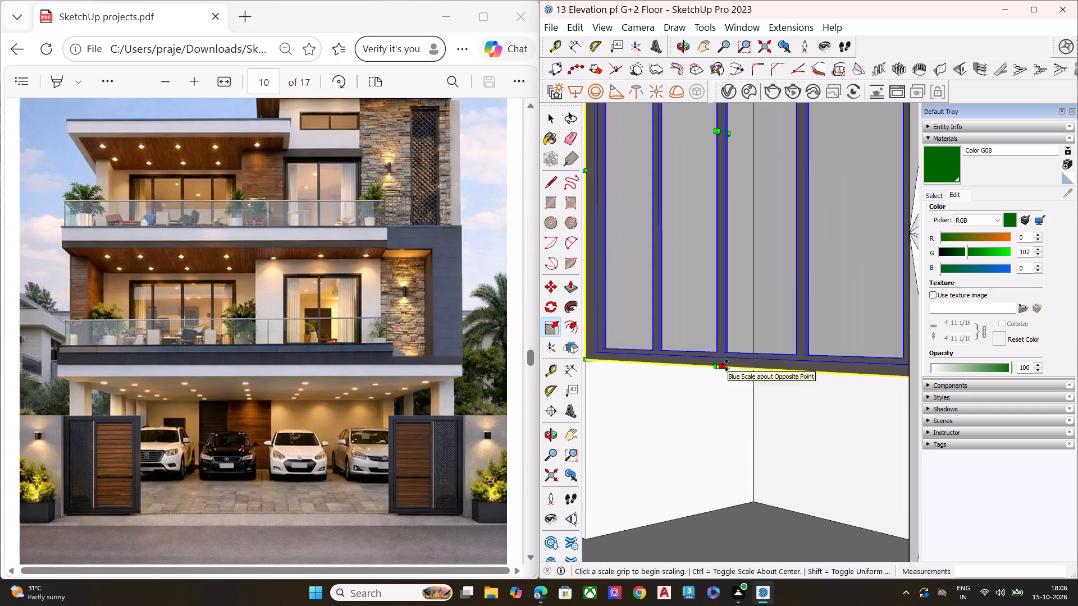
click(727, 365)
scroll(719, 375, down, 9)
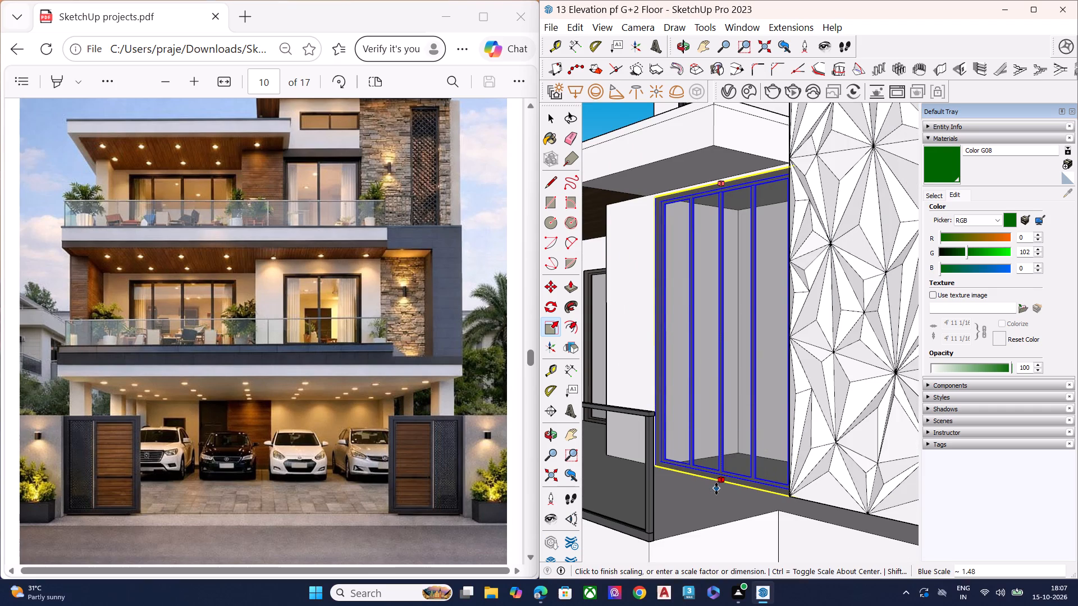
click(716, 489)
key(space)
Copy the fitted top-floor window down to the upper corner of the matching opening on the floor below.
scroll(715, 415, down, 5)
middle_drag(698, 374, 708, 369)
scroll(691, 297, up, 2)
scroll(677, 267, down, 1)
scroll(661, 262, up, 4)
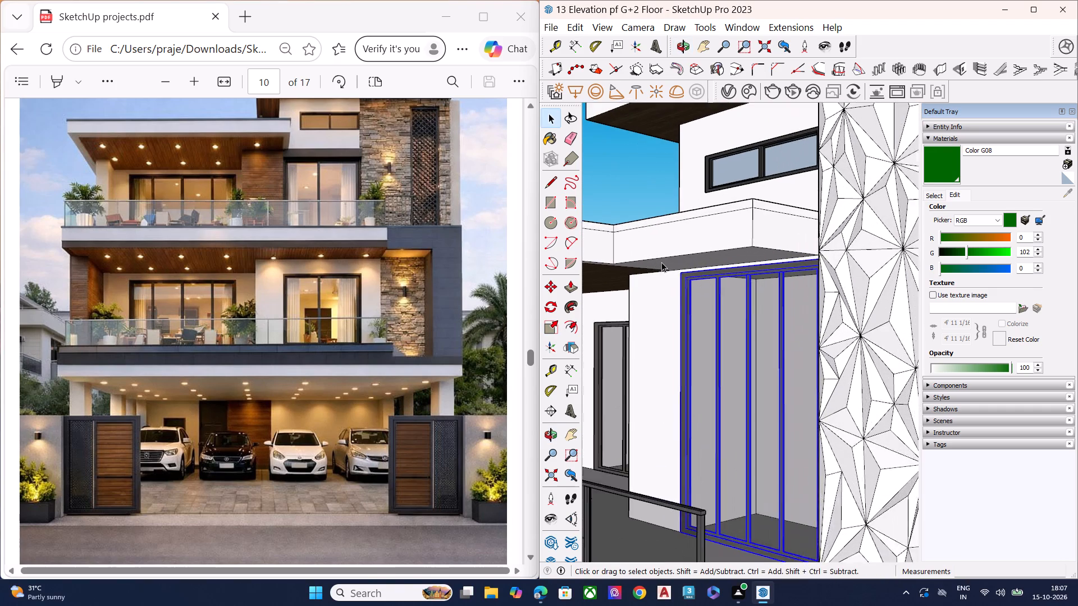
key(m)
click(682, 278)
scroll(610, 256, down, 7)
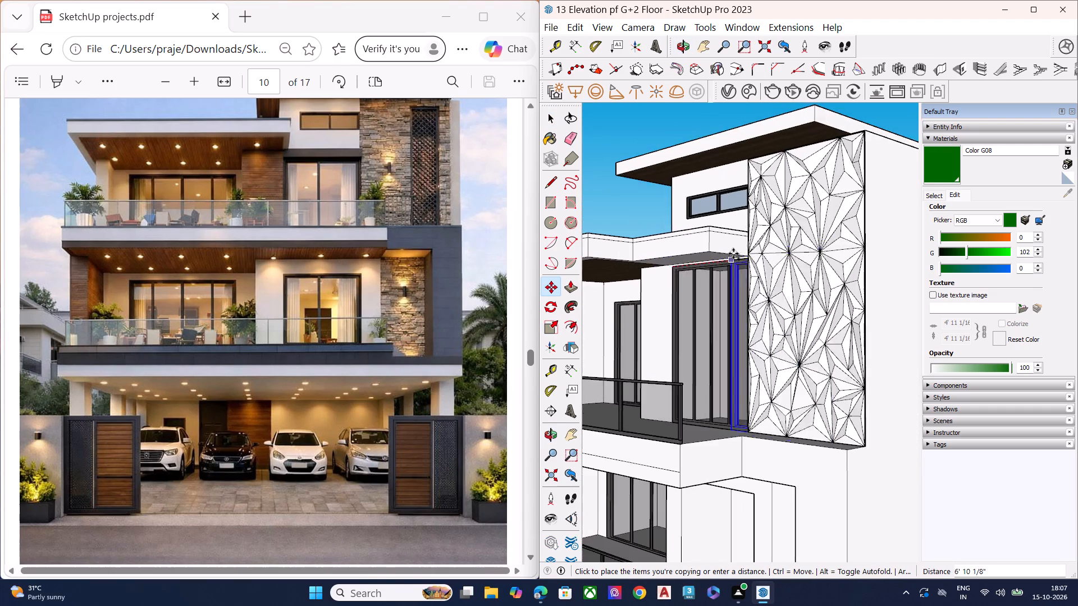
scroll(699, 232, down, 7)
scroll(715, 374, up, 7)
scroll(711, 379, down, 1)
scroll(711, 379, up, 3)
scroll(652, 389, down, 1)
scroll(652, 389, up, 5)
scroll(652, 389, down, 1)
scroll(652, 389, up, 2)
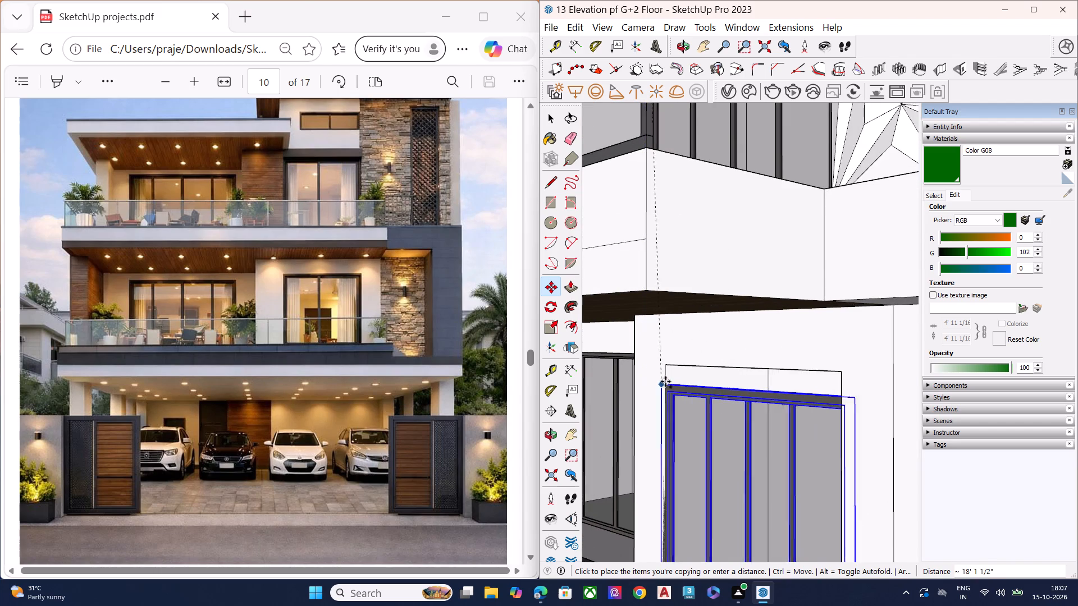
click(668, 365)
Scale the copied window's width by about 0.92 to match the lower opening's side edge.
scroll(684, 329, down, 6)
middle_drag(781, 442, 831, 466)
key(s)
scroll(819, 465, up, 5)
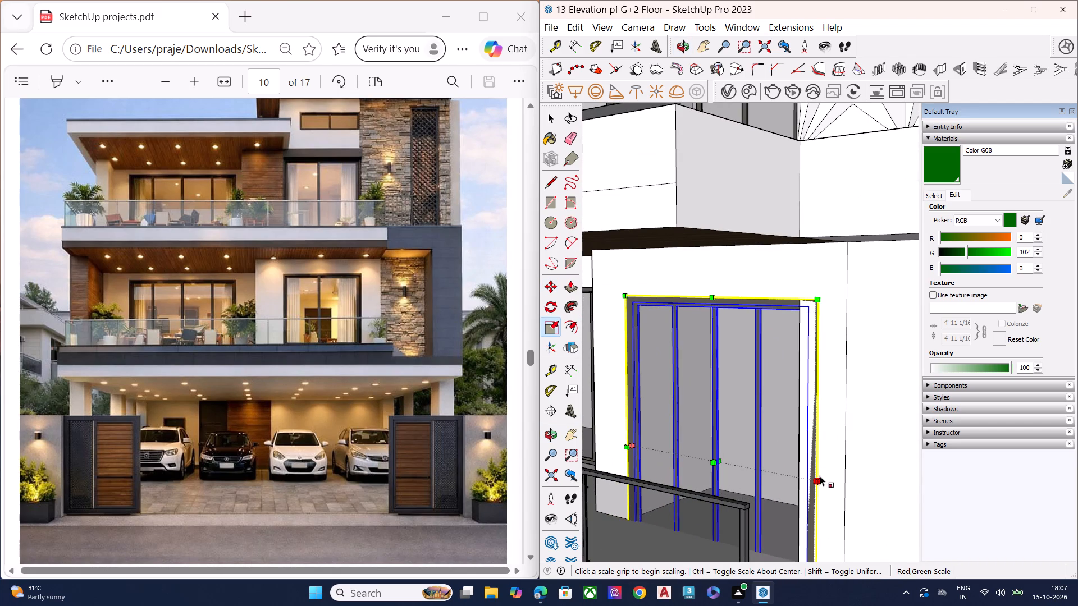
middle_drag(819, 478, 783, 507)
scroll(783, 507, up, 6)
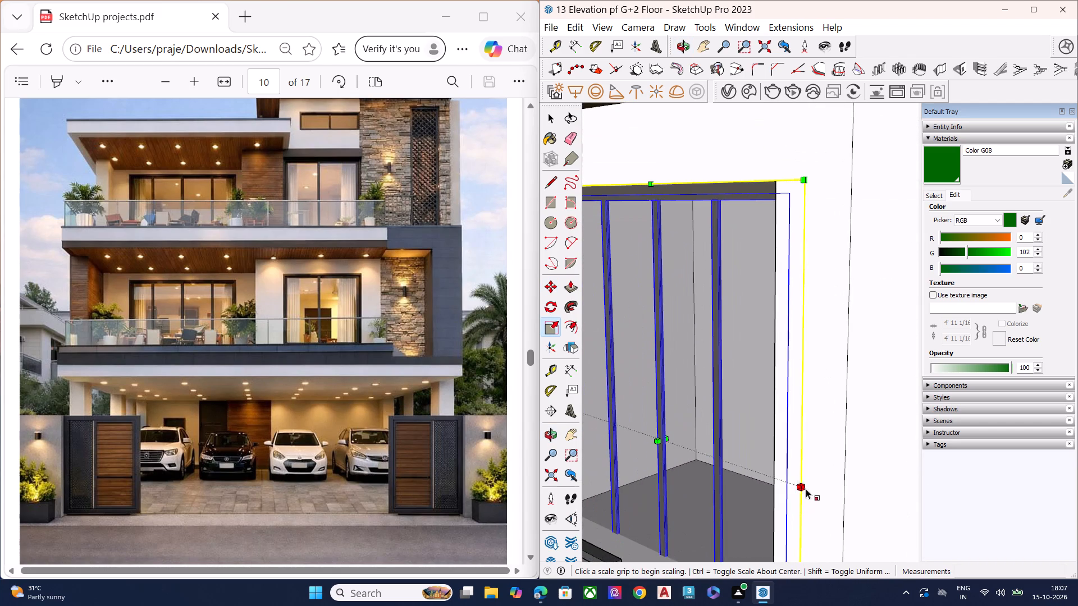
click(807, 481)
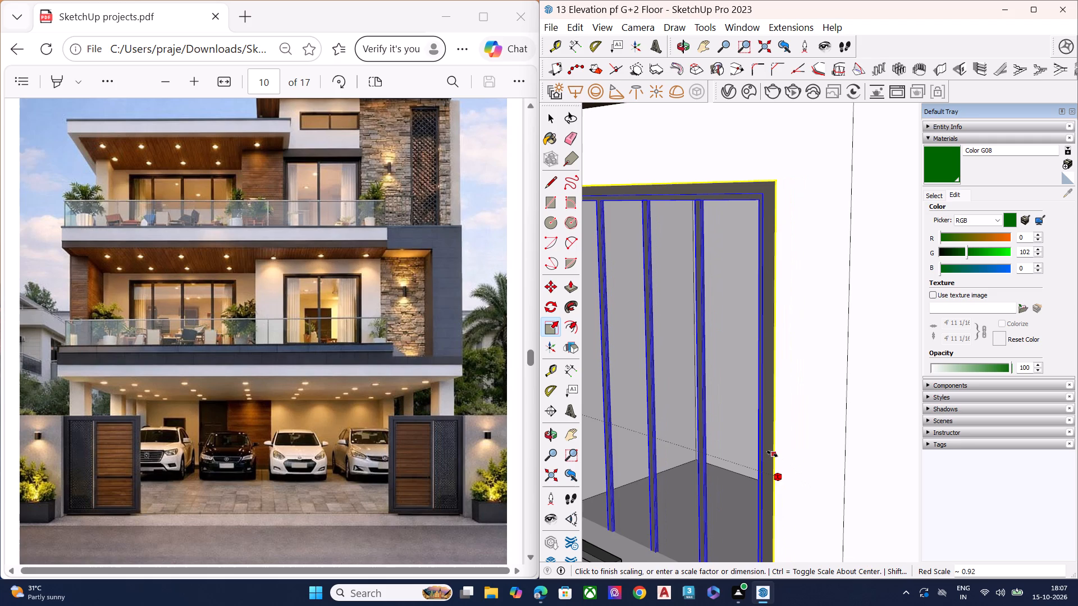
click(773, 452)
Reduce the copied window's height by scaling its top edge downward.
scroll(779, 370, down, 2)
scroll(779, 370, up, 1)
scroll(779, 370, down, 3)
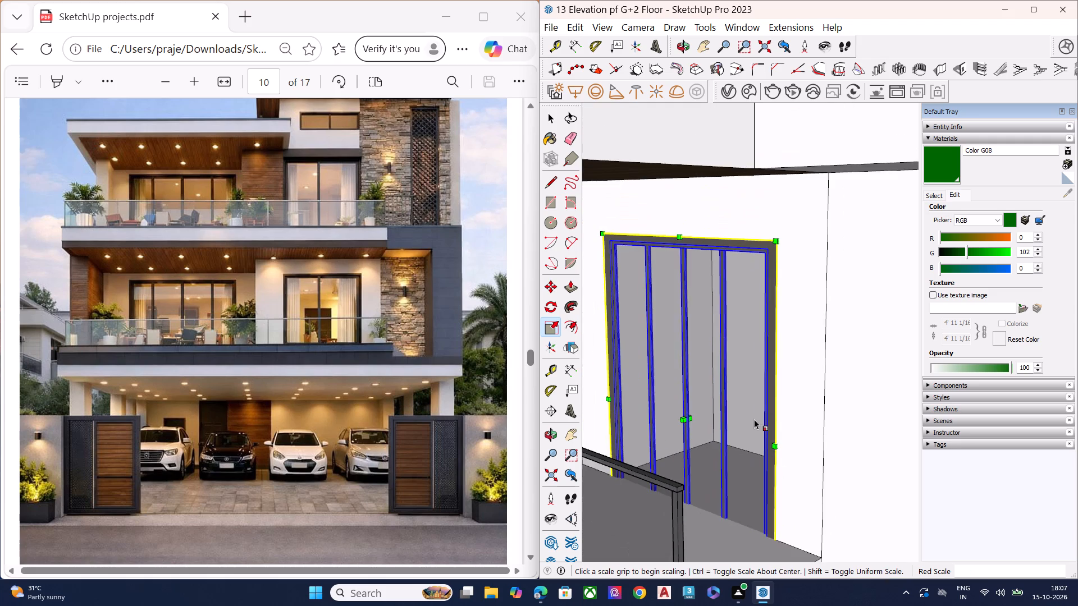
middle_drag(737, 430, 708, 454)
middle_drag(674, 304, 672, 234)
scroll(673, 222, up, 6)
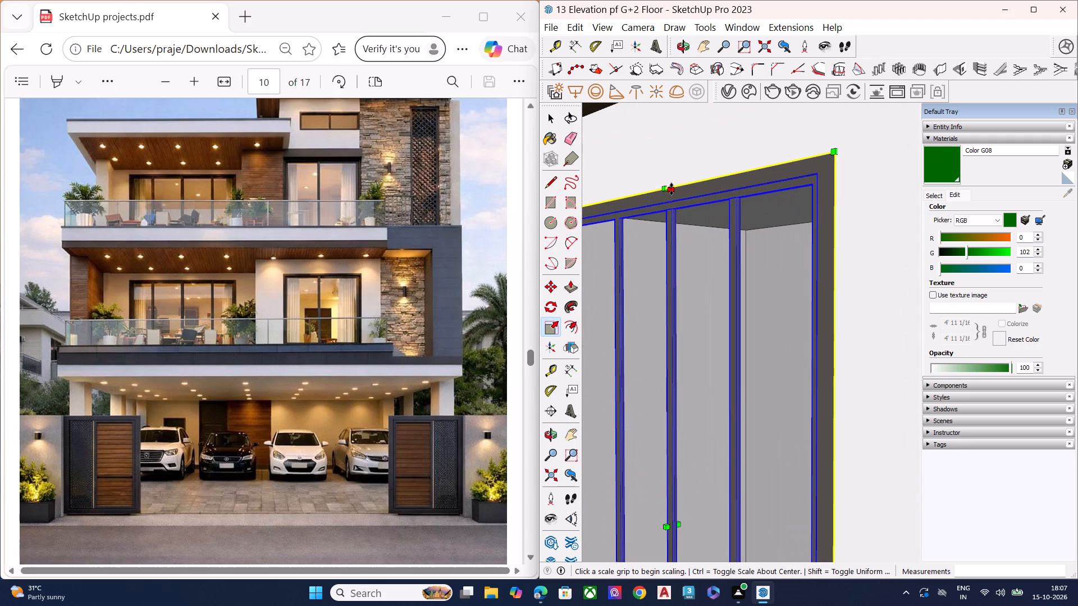
click(672, 189)
click(669, 231)
Move the shortened lower-floor window up about 9 1/16" so its top corner meets the opening's upper corner.
scroll(730, 236, down, 6)
scroll(648, 249, up, 2)
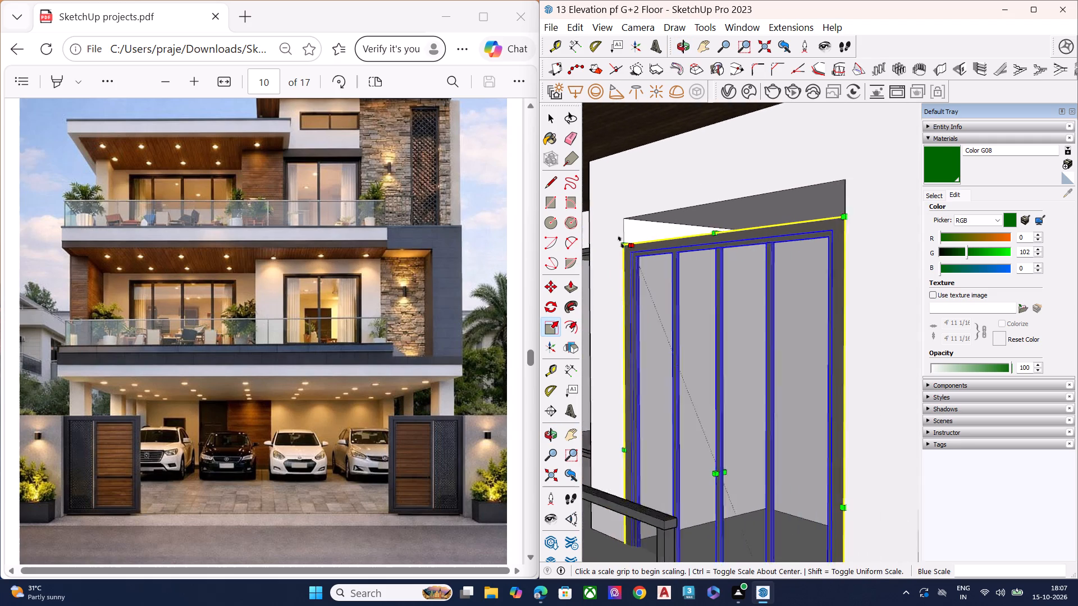
scroll(621, 242, up, 4)
key(m)
click(623, 248)
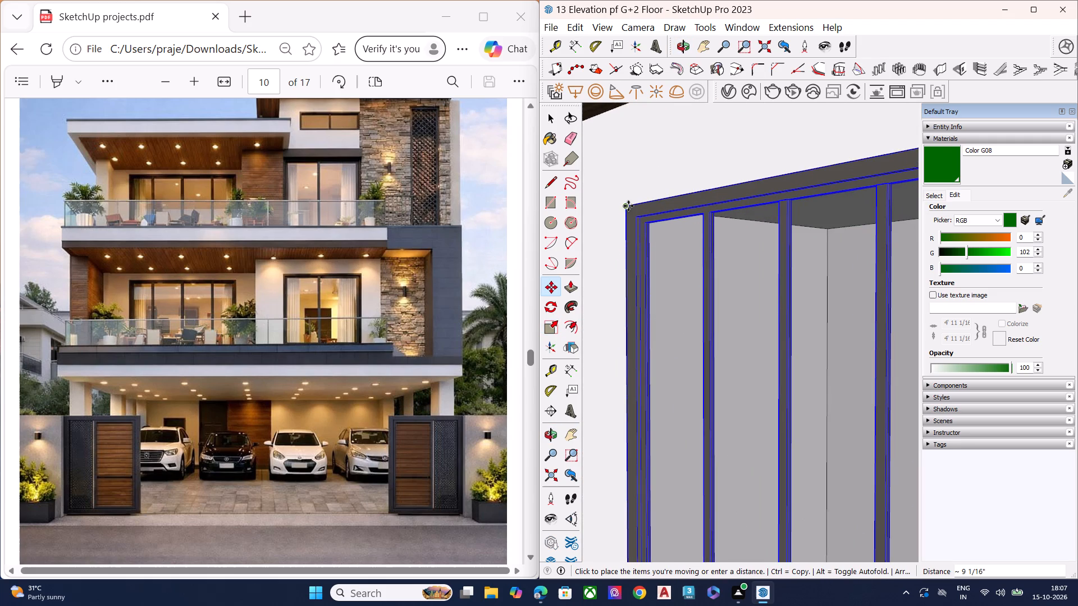
click(628, 206)
key(space)
Scale the lower-floor window's height by about 0.92, bringing its top edge down.
scroll(594, 208, down, 9)
scroll(646, 236, down, 1)
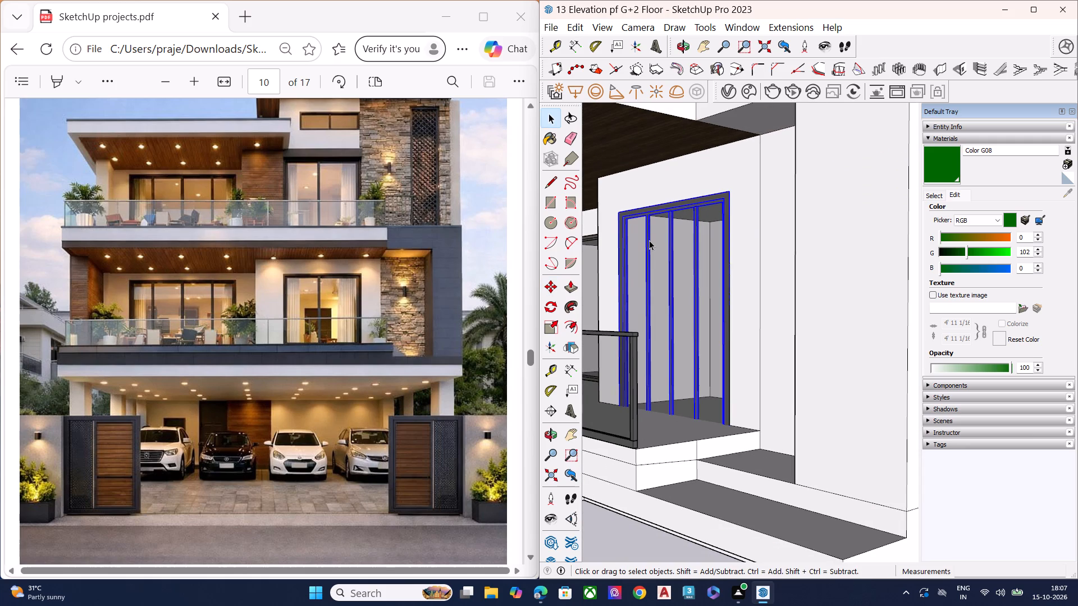
key(s)
click(675, 200)
click(672, 223)
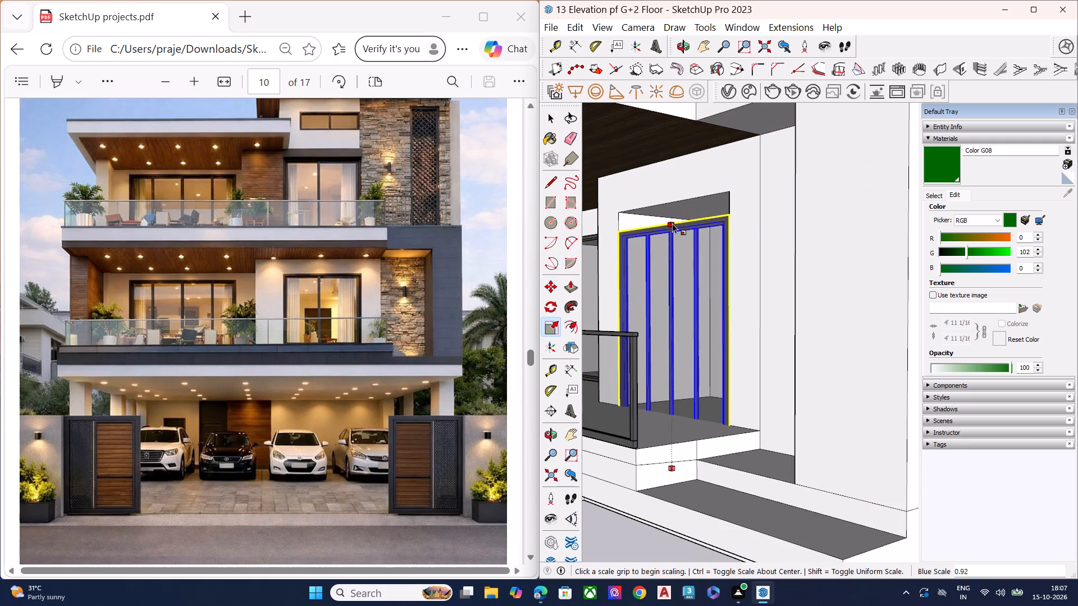
key(space)
Move the lower-floor window up about 11 5/16" from its top corner to the opening's upper corner.
scroll(616, 229, up, 2)
scroll(616, 229, down, 1)
scroll(616, 229, up, 1)
scroll(616, 229, down, 1)
scroll(616, 229, up, 1)
key(m)
click(620, 233)
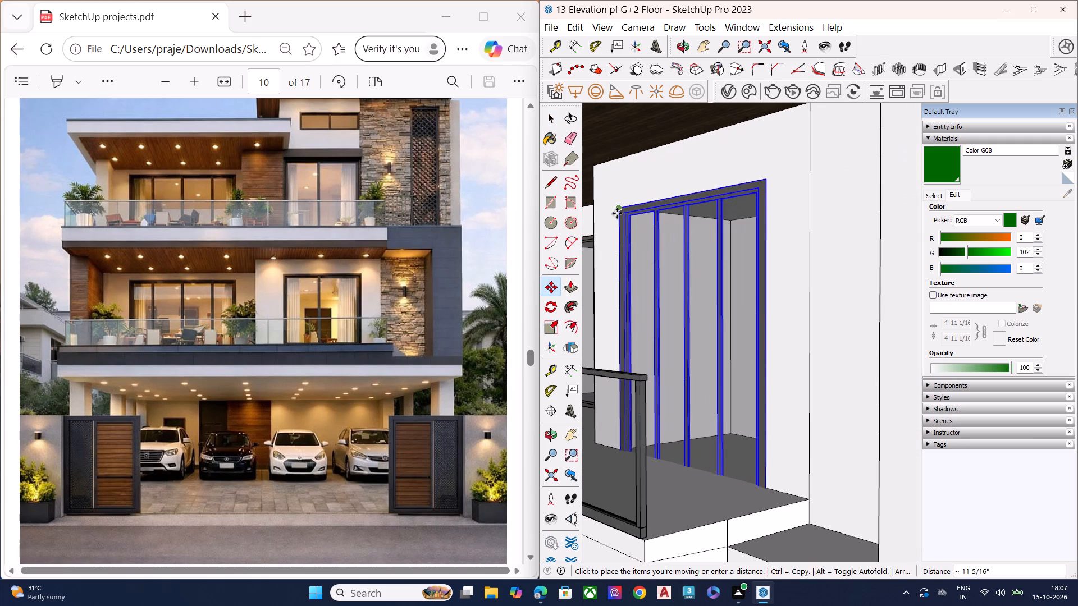
click(617, 213)
Reduce the lower-floor window's height further by scaling its top edge downward.
scroll(680, 216, up, 3)
key(s)
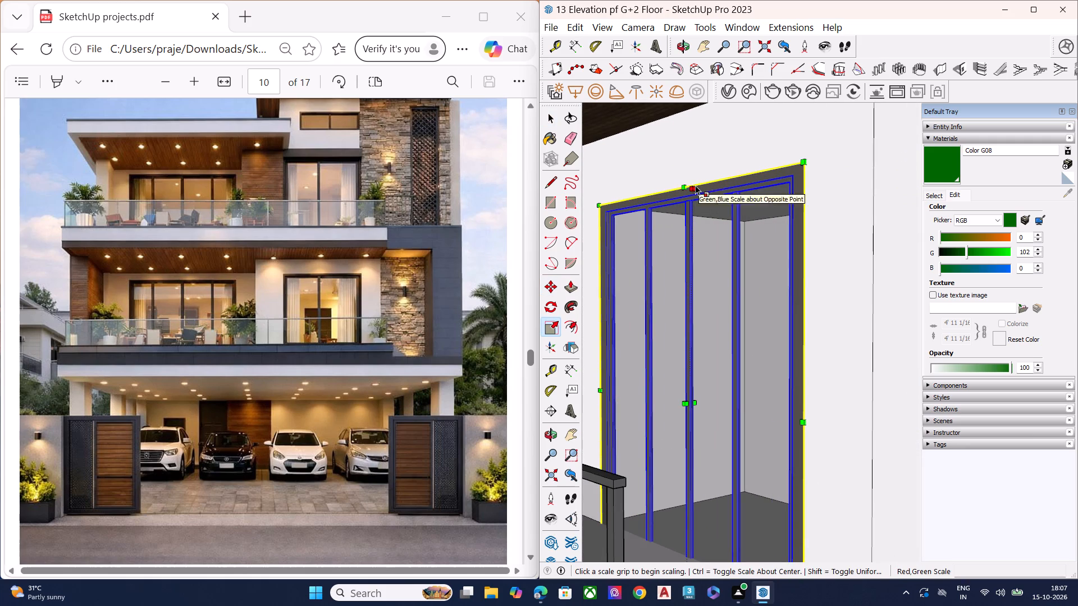
click(689, 182)
key(space)
text(s)
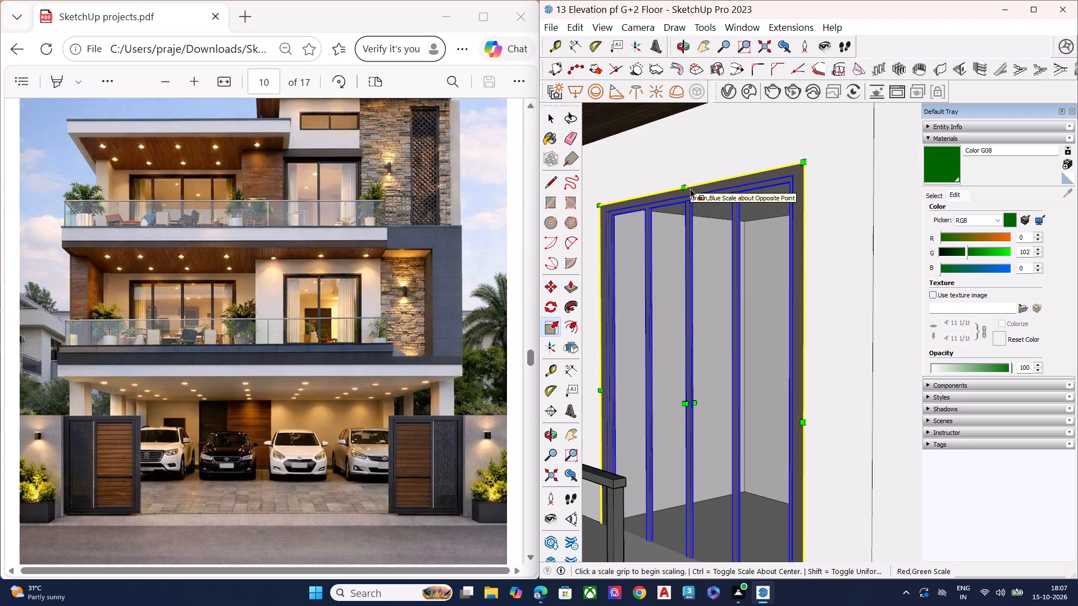
click(693, 188)
click(689, 235)
key(space)
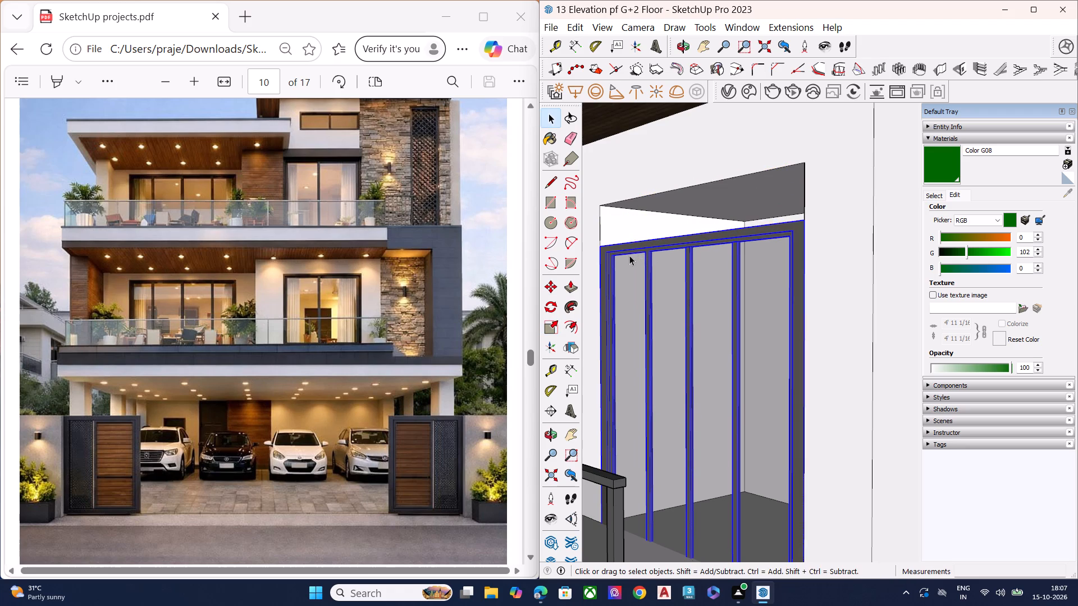
Move the lower-floor window up from its top corner back to the opening's upper corner.
key(m)
click(599, 246)
click(597, 210)
Shorten the lower-floor window once more by scaling its top edge downward.
scroll(618, 202, down, 5)
scroll(678, 208, up, 5)
key(s)
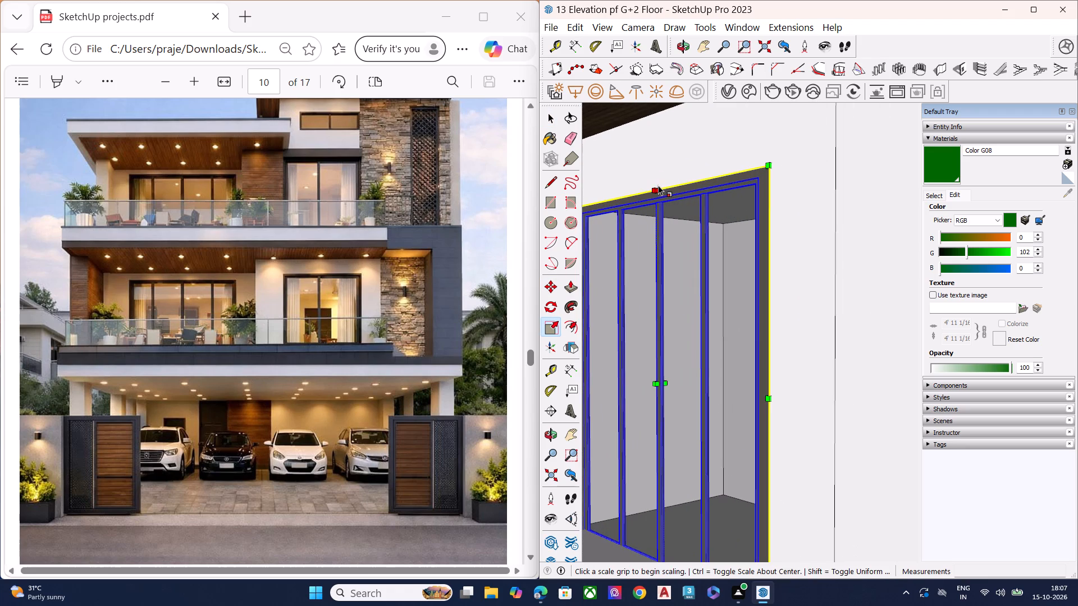
scroll(661, 187, up, 2)
scroll(661, 187, down, 1)
scroll(661, 187, up, 4)
click(658, 192)
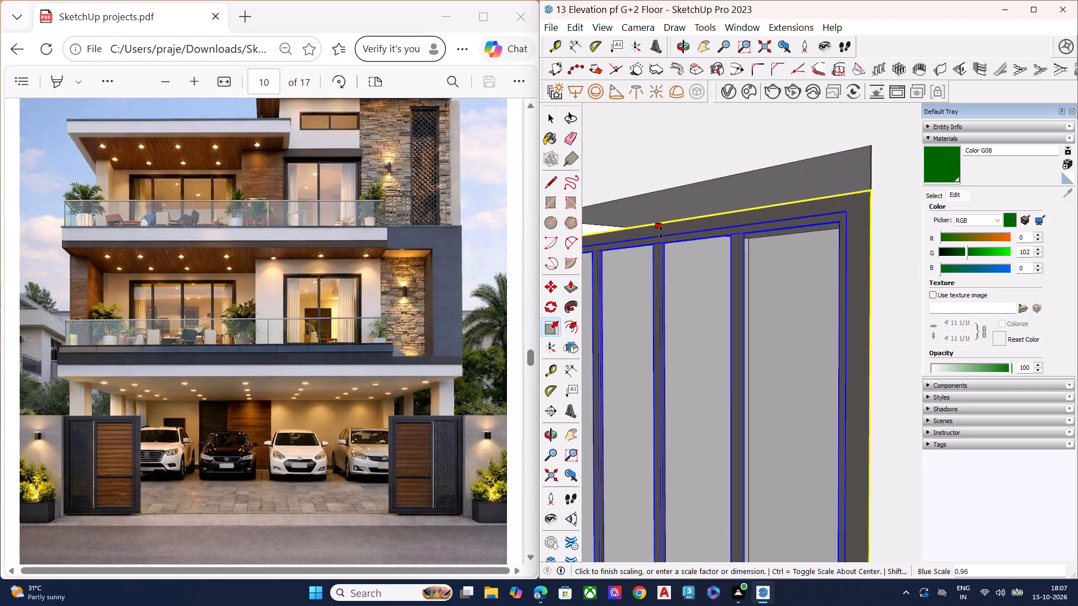
click(659, 238)
Move the shortened window up so its top corner sits at the upper corner of the lower-floor opening.
scroll(709, 228, down, 8)
scroll(637, 250, up, 5)
key(m)
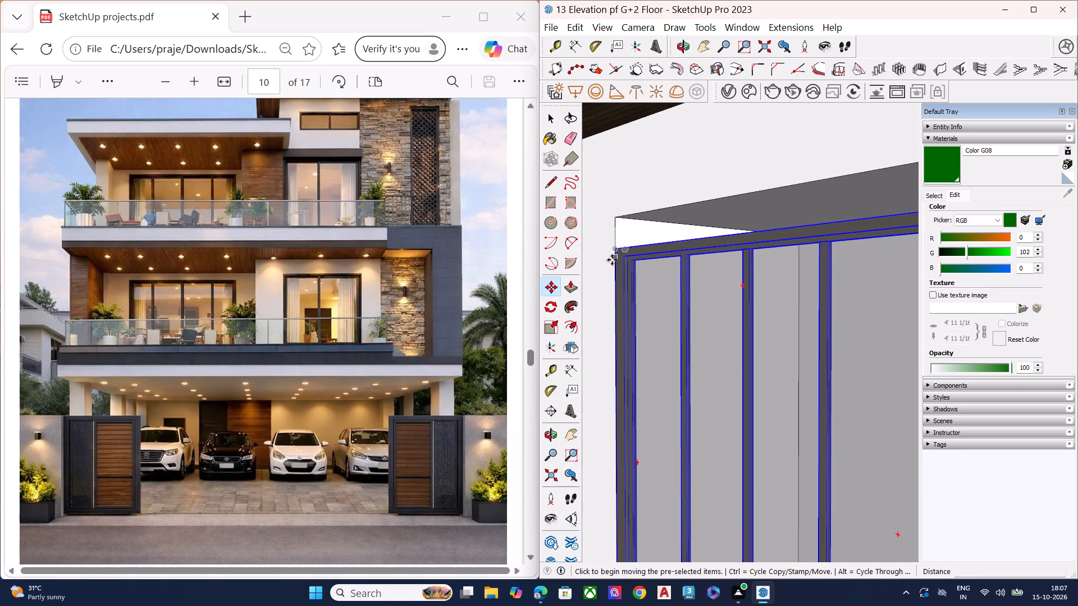
click(613, 250)
click(609, 218)
Scale the lower-floor window's bottom edge downward to reach the balcony floor, and clear the selection.
scroll(632, 191, down, 9)
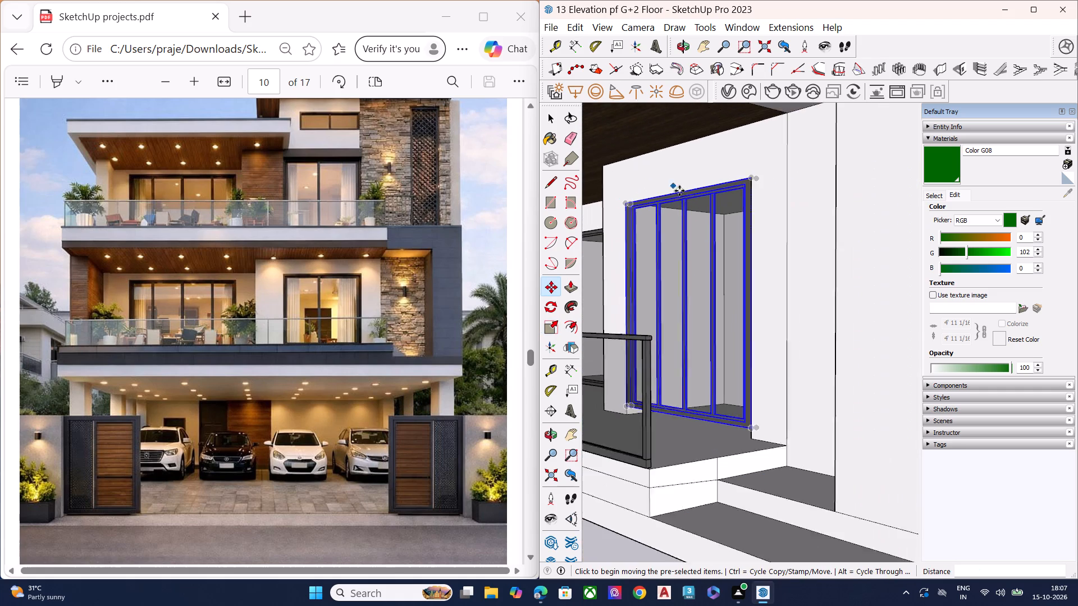
scroll(687, 232, up, 4)
scroll(682, 239, down, 2)
middle_drag(687, 377, 665, 388)
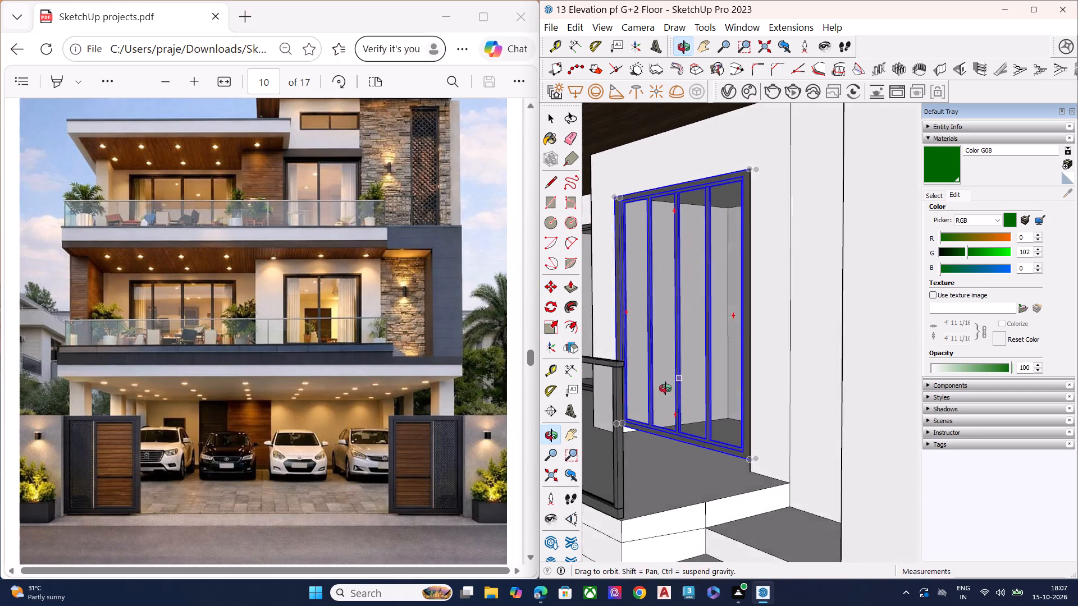
middle_drag(665, 388, 660, 390)
scroll(660, 418, up, 6)
key(s)
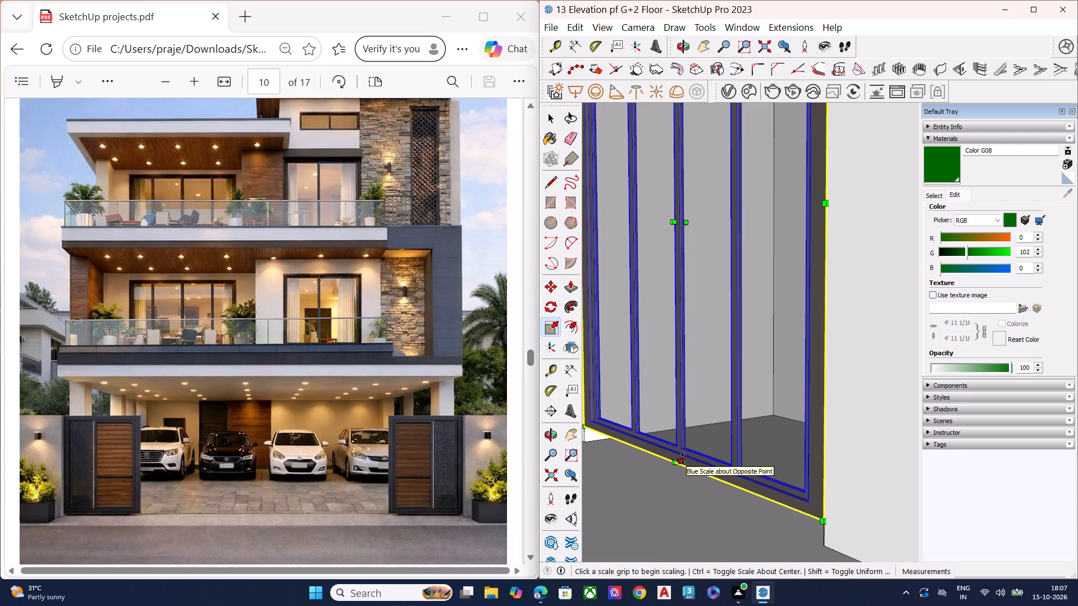
click(683, 458)
click(687, 497)
scroll(721, 420, down, 7)
key(space)
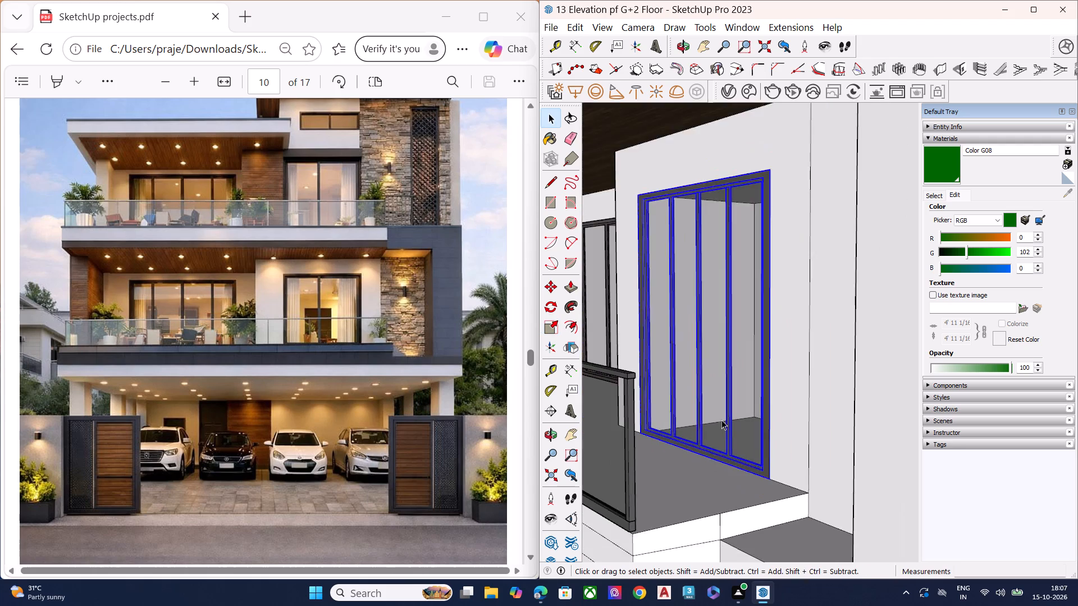
scroll(721, 420, down, 3)
scroll(721, 420, up, 1)
scroll(721, 420, down, 11)
click(674, 517)
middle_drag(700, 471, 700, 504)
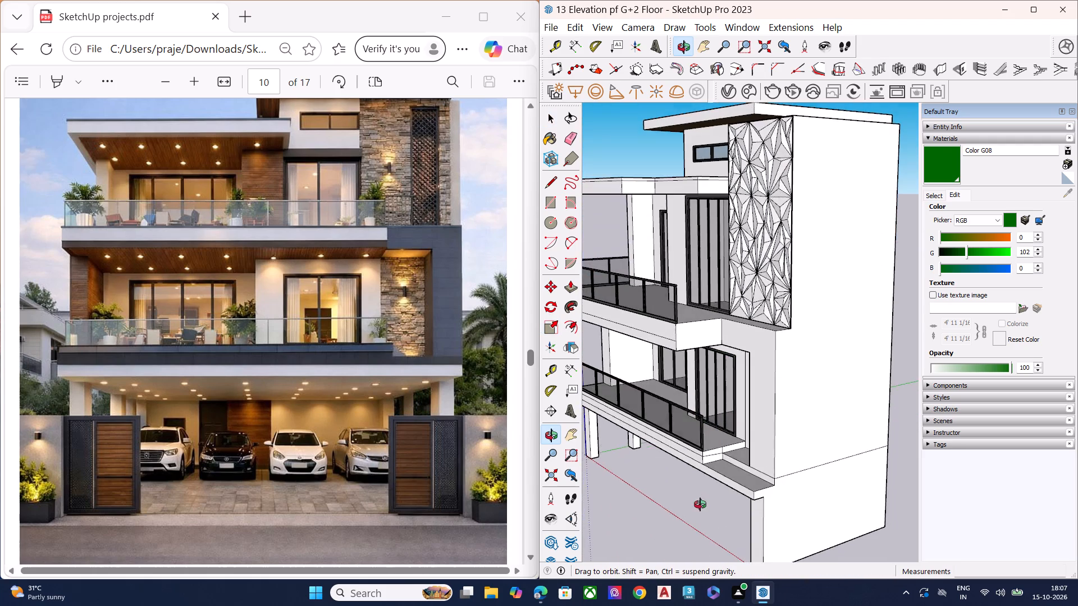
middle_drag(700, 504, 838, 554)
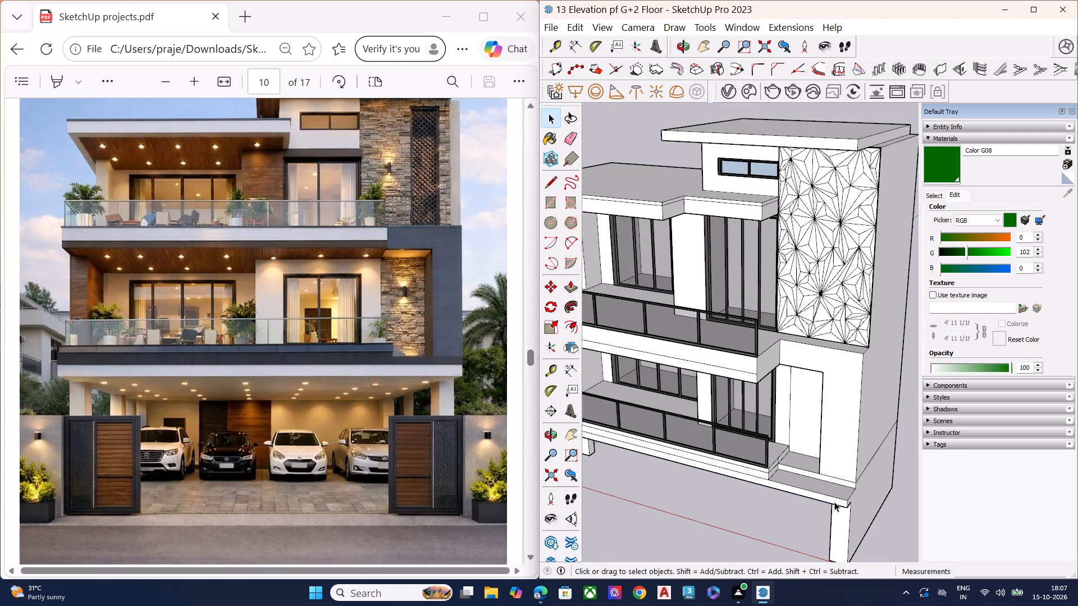
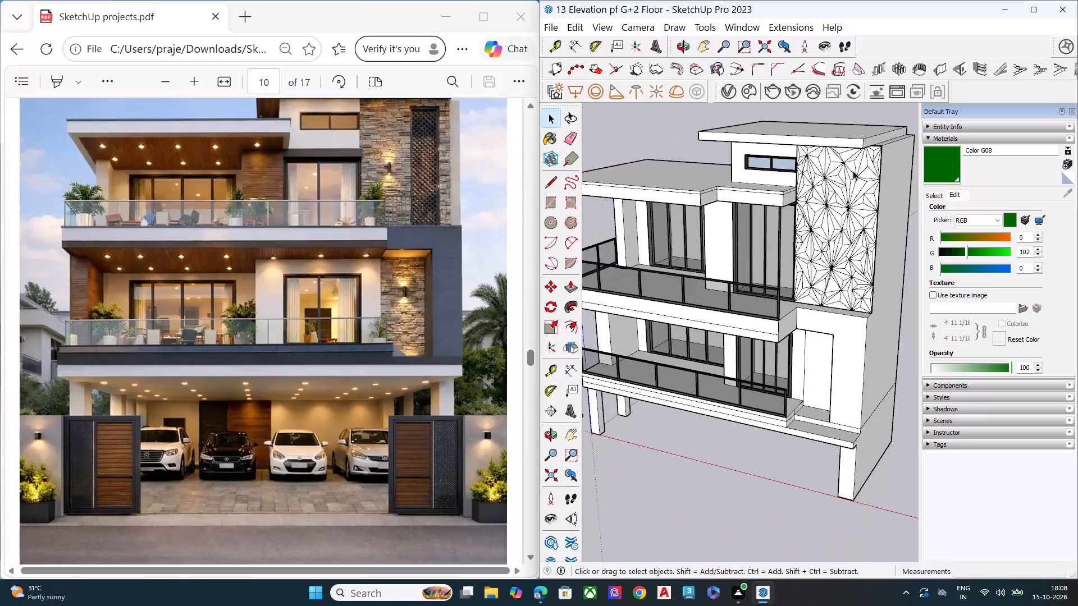
Import the Ver+Glass+Railing.skp model from the Downloads folder for the open side of the upper balcony.
middle_drag(703, 262, 678, 215)
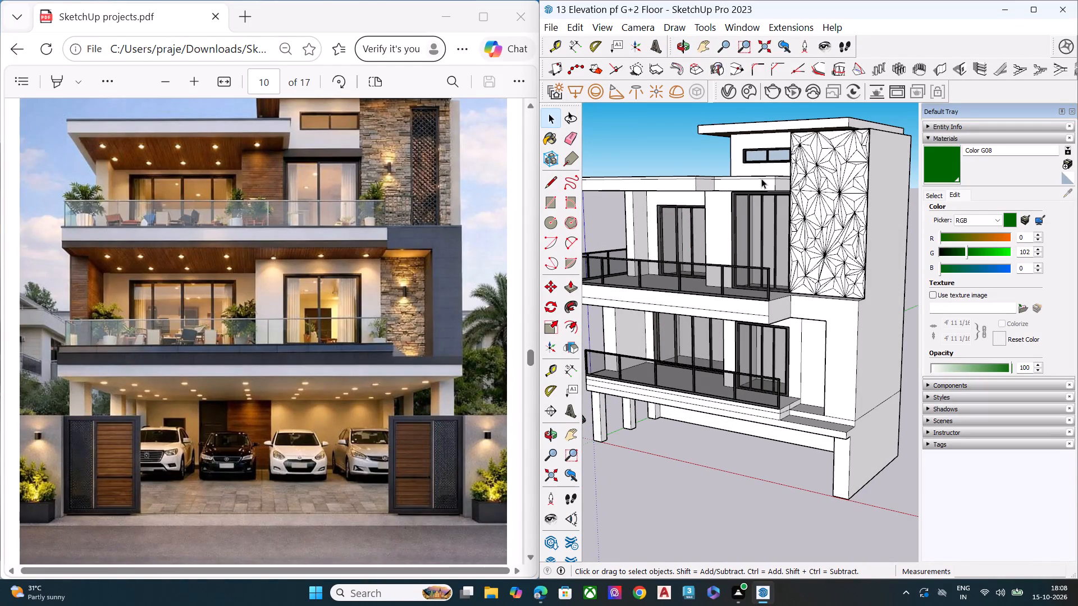
middle_drag(849, 189, 817, 199)
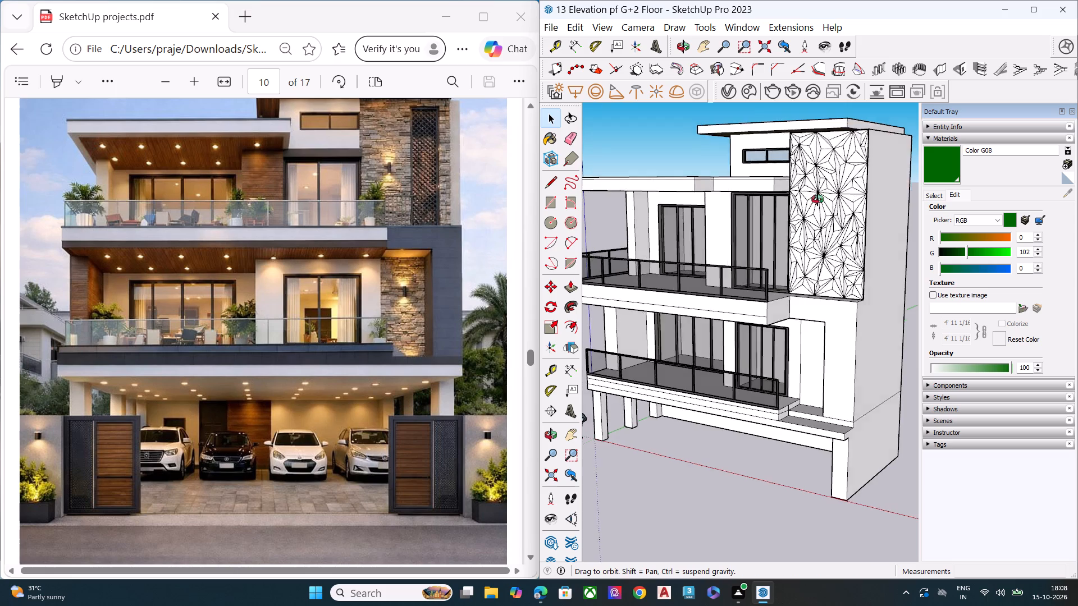
middle_drag(817, 199, 634, 194)
scroll(718, 263, up, 6)
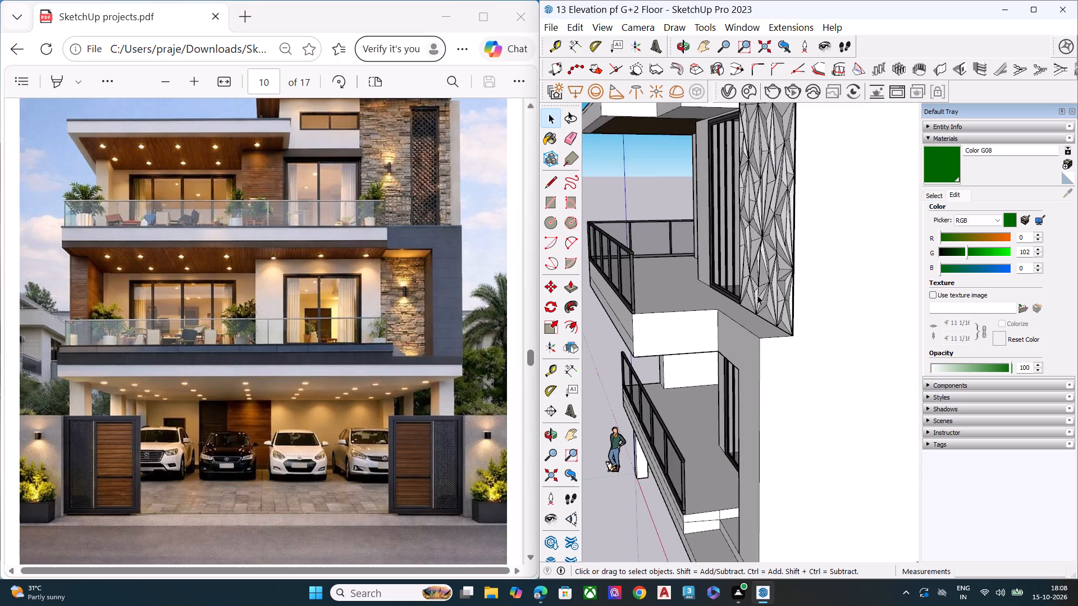
scroll(757, 295, up, 2)
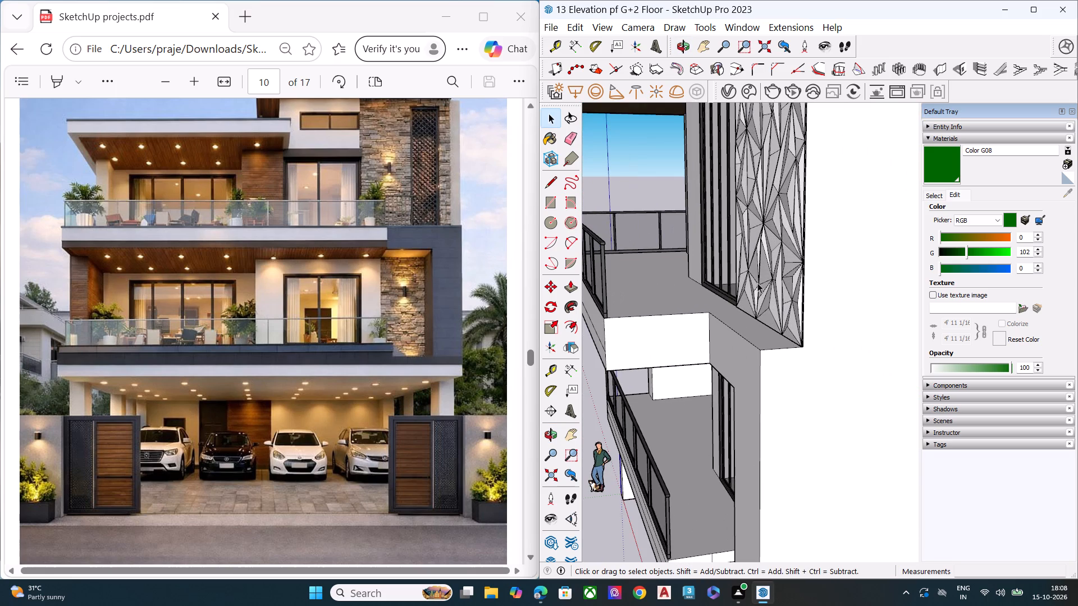
scroll(752, 277, down, 4)
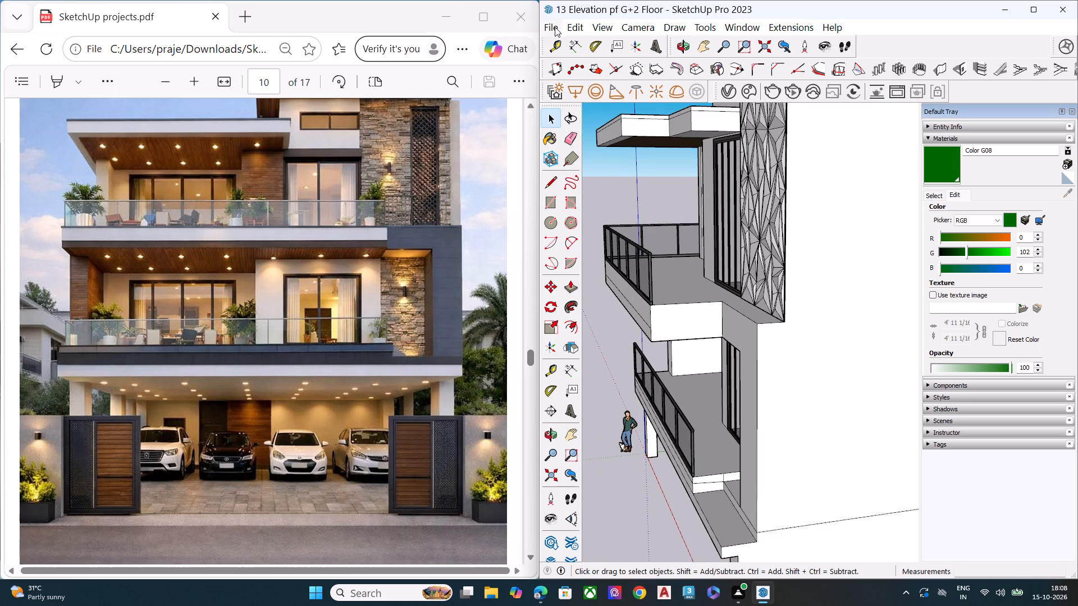
click(555, 27)
click(583, 268)
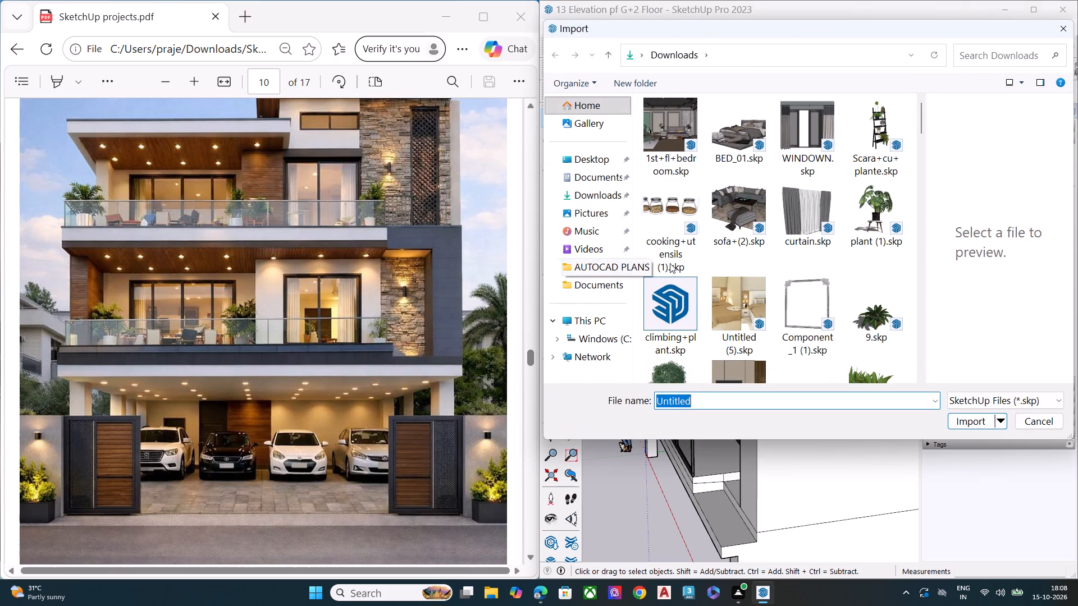
scroll(796, 249, down, 14)
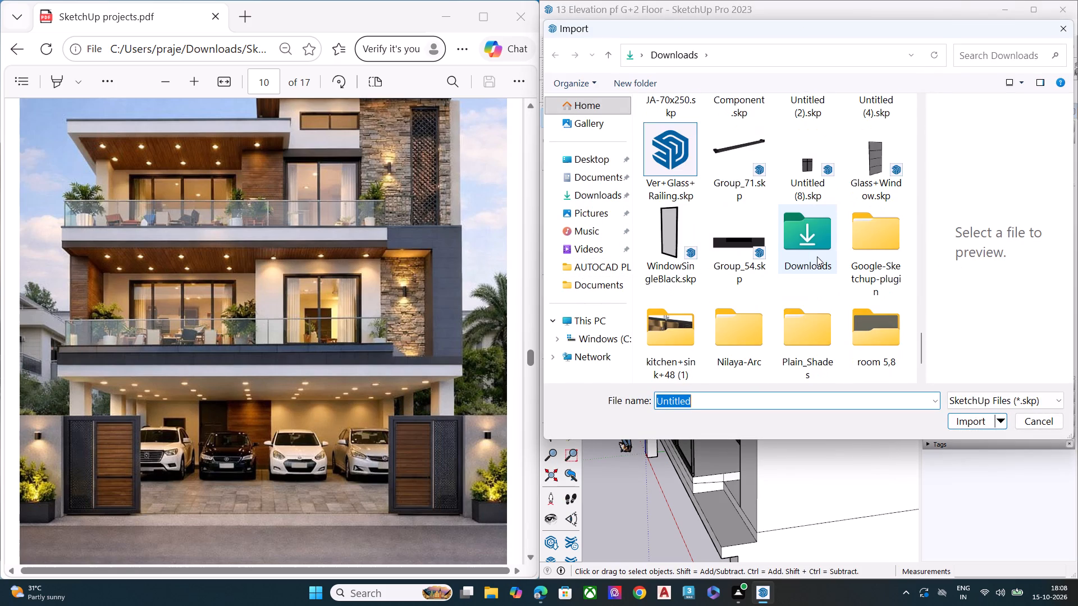
scroll(817, 256, down, 6)
scroll(817, 256, up, 4)
scroll(817, 256, down, 1)
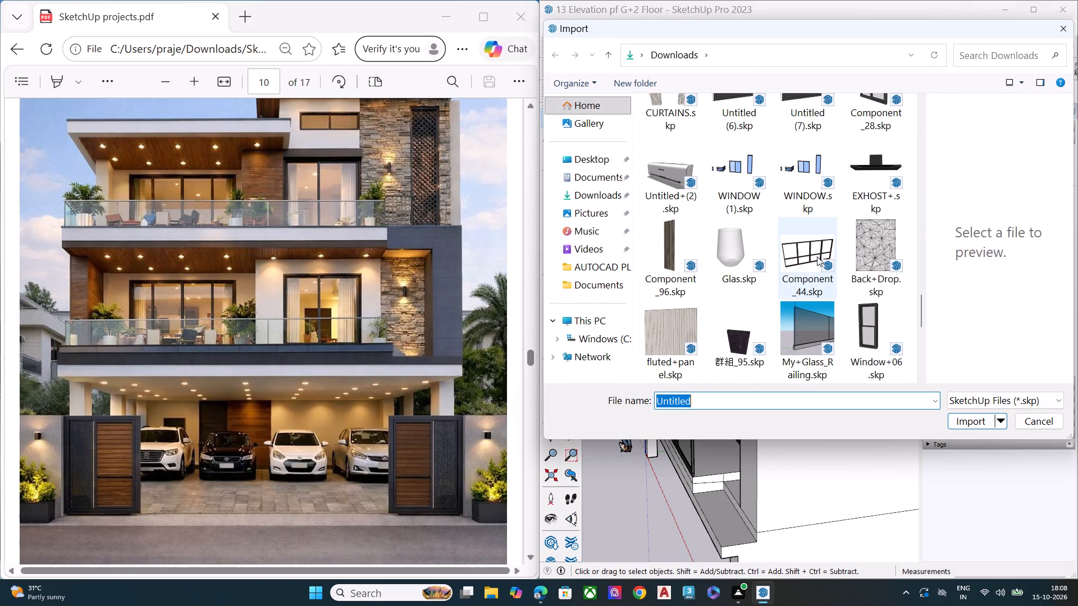
scroll(817, 256, down, 1)
scroll(817, 256, up, 4)
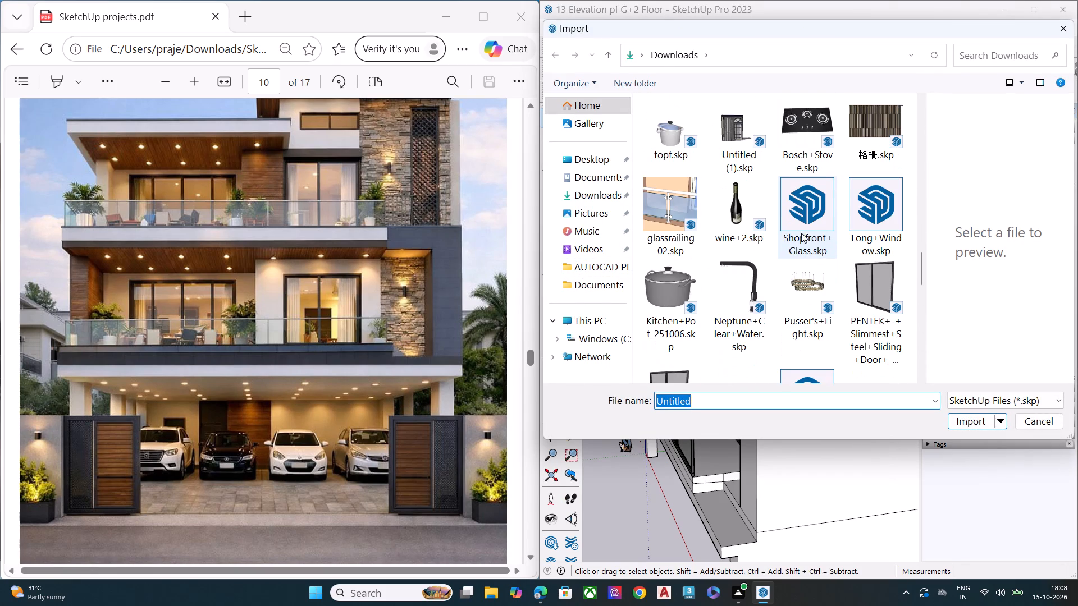
scroll(787, 222, up, 2)
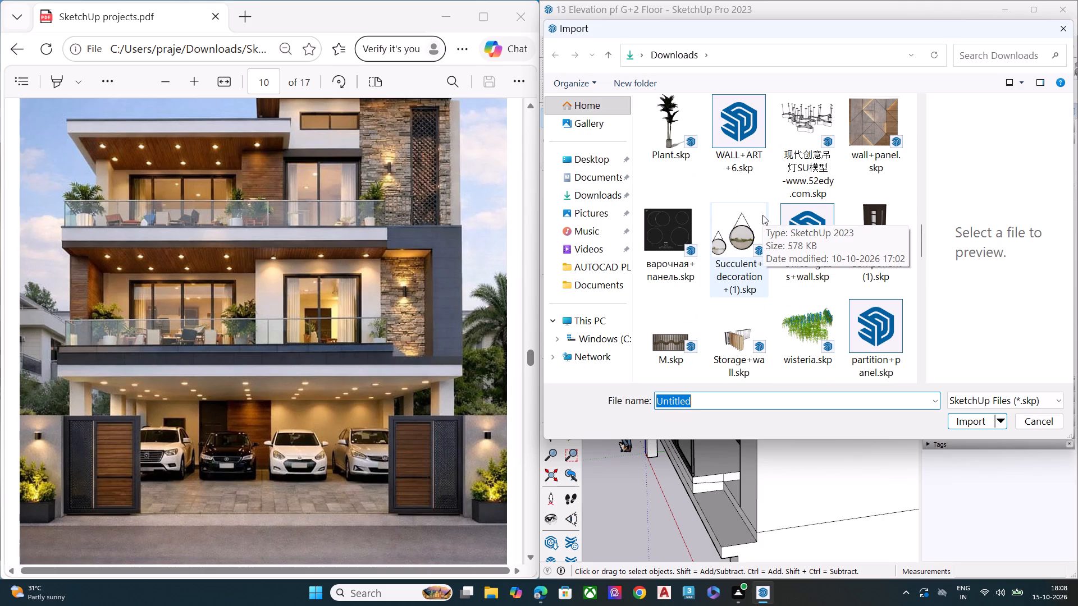
scroll(802, 222, down, 2)
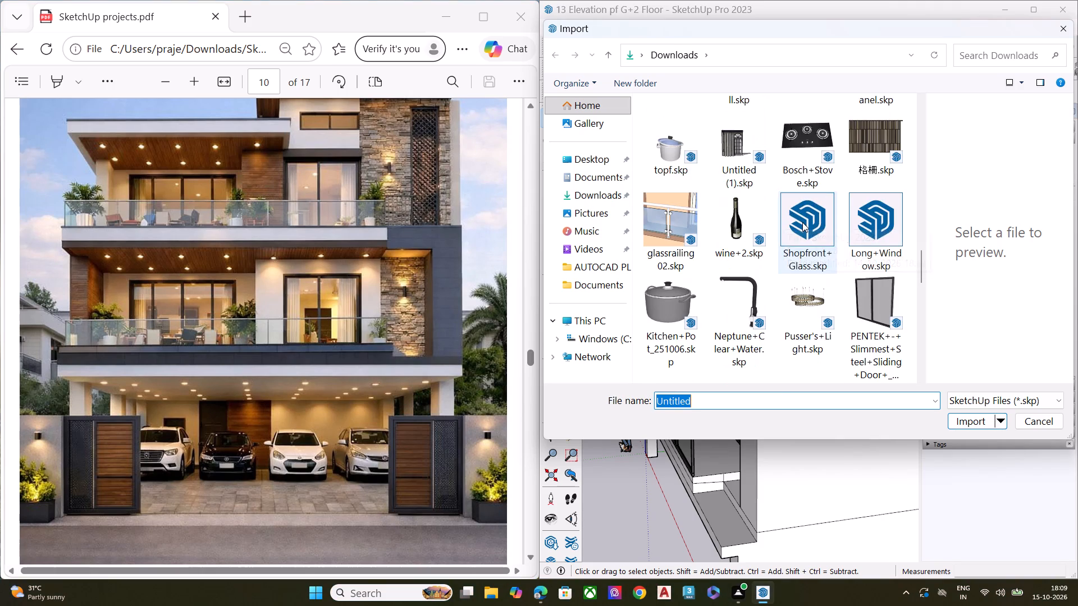
scroll(802, 222, up, 4)
scroll(802, 222, down, 2)
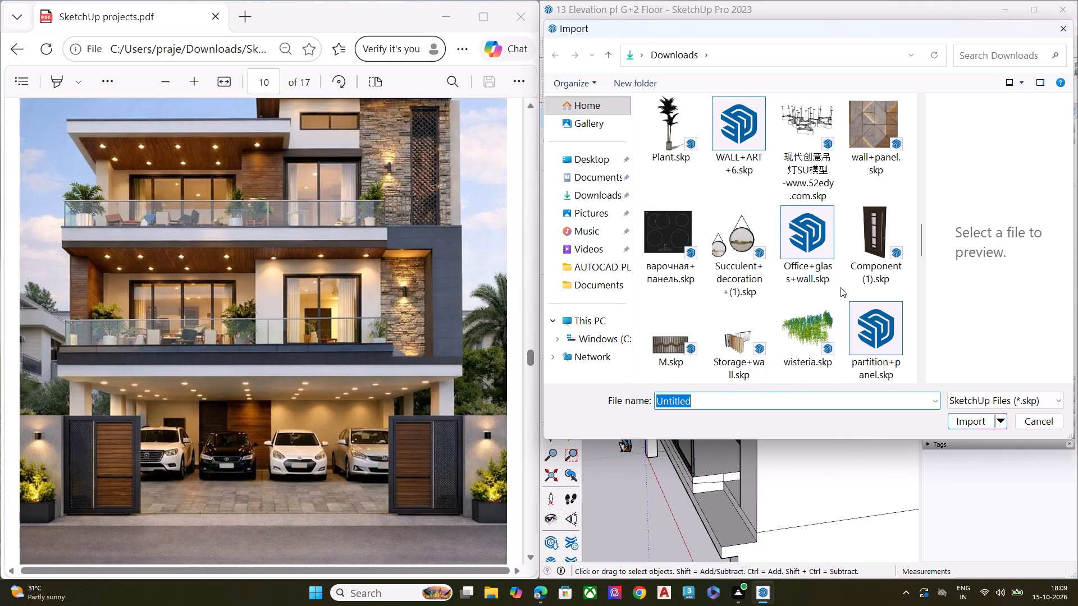
scroll(841, 287, down, 4)
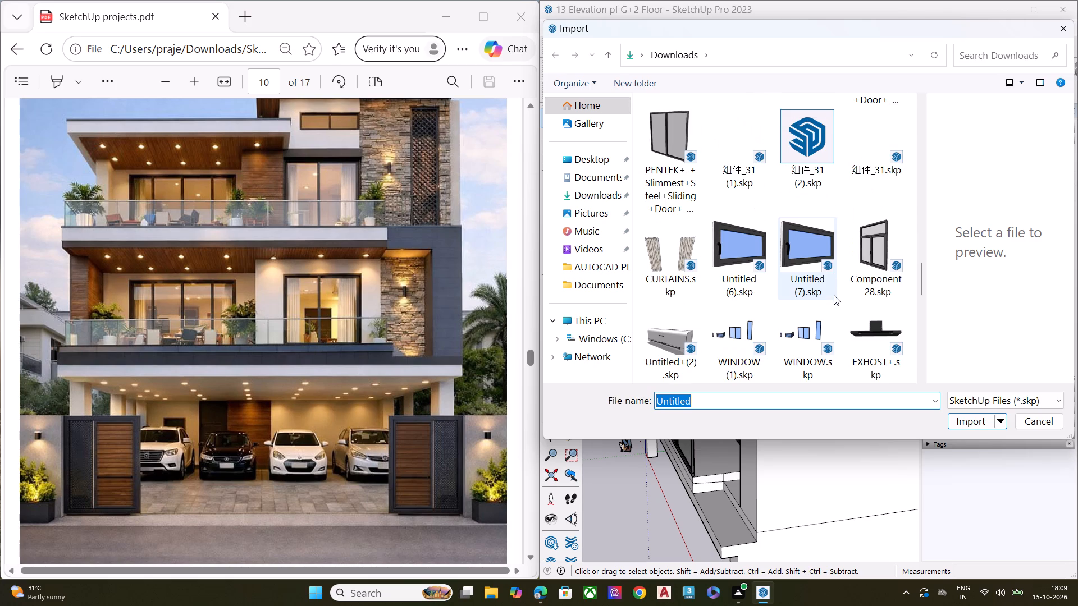
scroll(802, 200, down, 3)
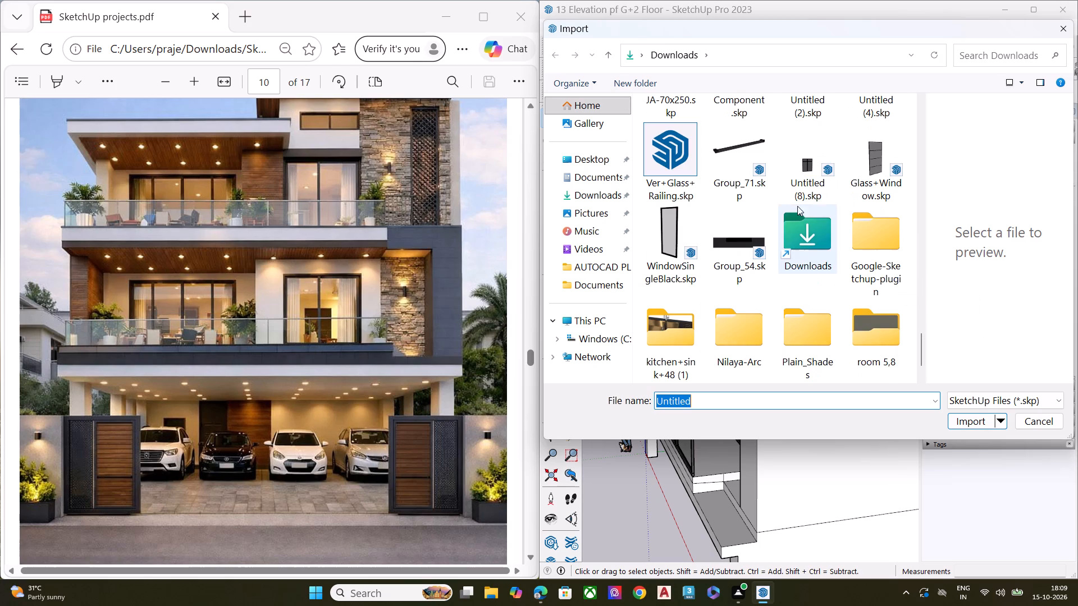
click(675, 160)
click(959, 425)
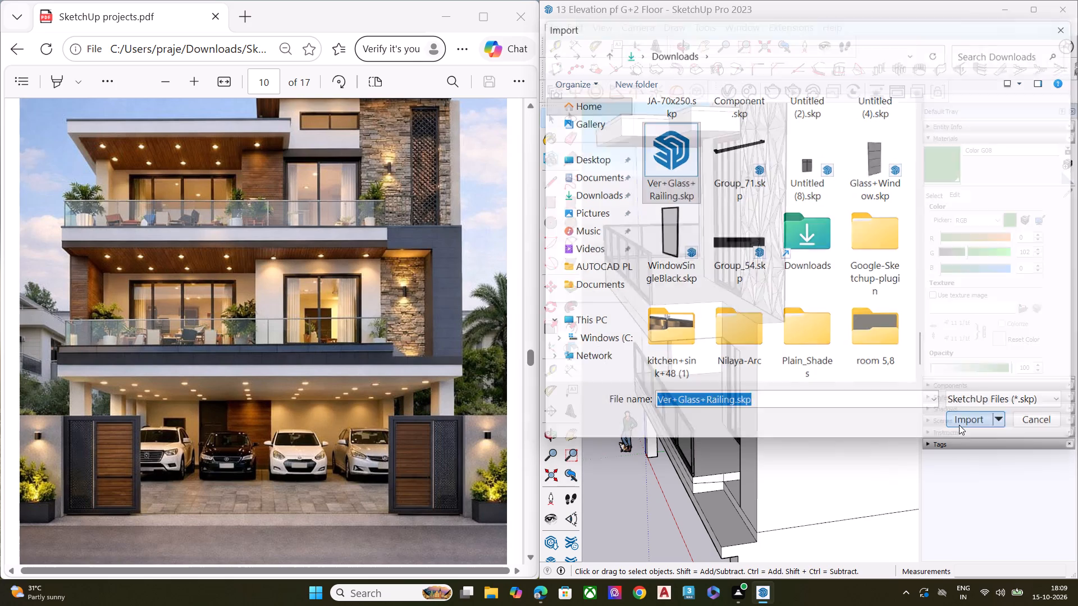
Place the imported glass railing on the upper balcony's side edge, starting at the front corner beside the existing front railing.
scroll(739, 324, down, 1)
scroll(669, 313, up, 3)
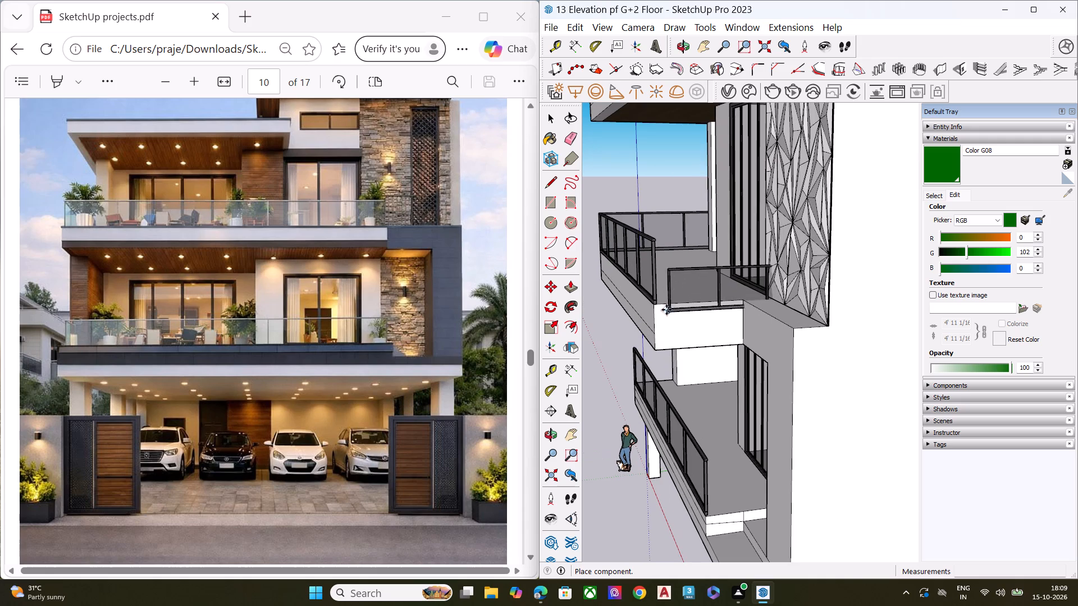
scroll(658, 302, up, 1)
middle_drag(659, 308, 657, 361)
scroll(657, 361, up, 3)
scroll(656, 365, down, 1)
scroll(656, 367, up, 2)
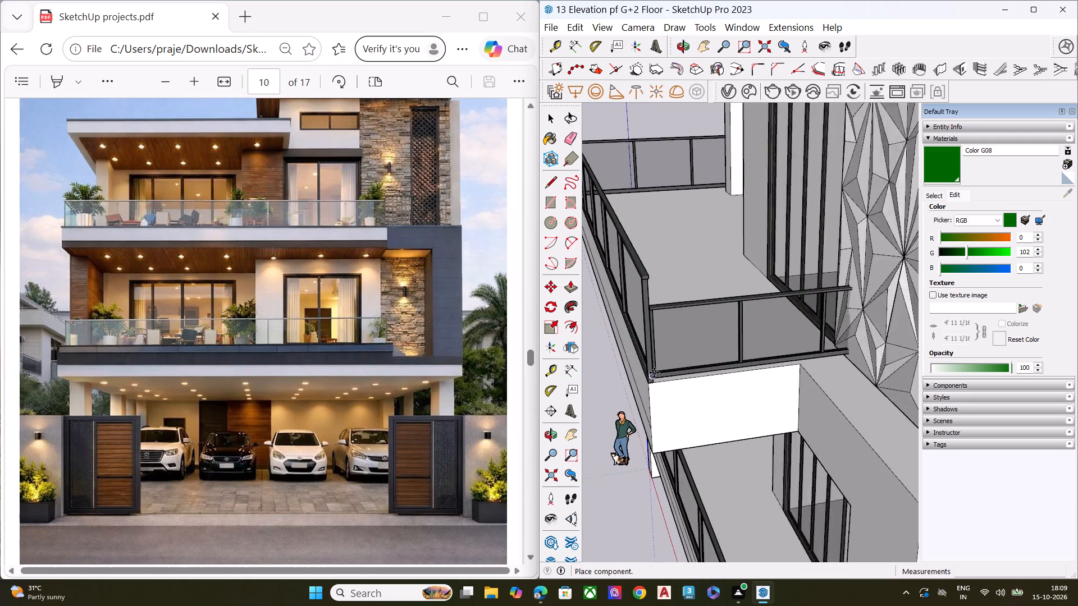
scroll(654, 373, up, 2)
click(655, 384)
Shorten the upper balcony's side railing by scaling its front end along the green axis toward the house wall.
scroll(724, 337, down, 6)
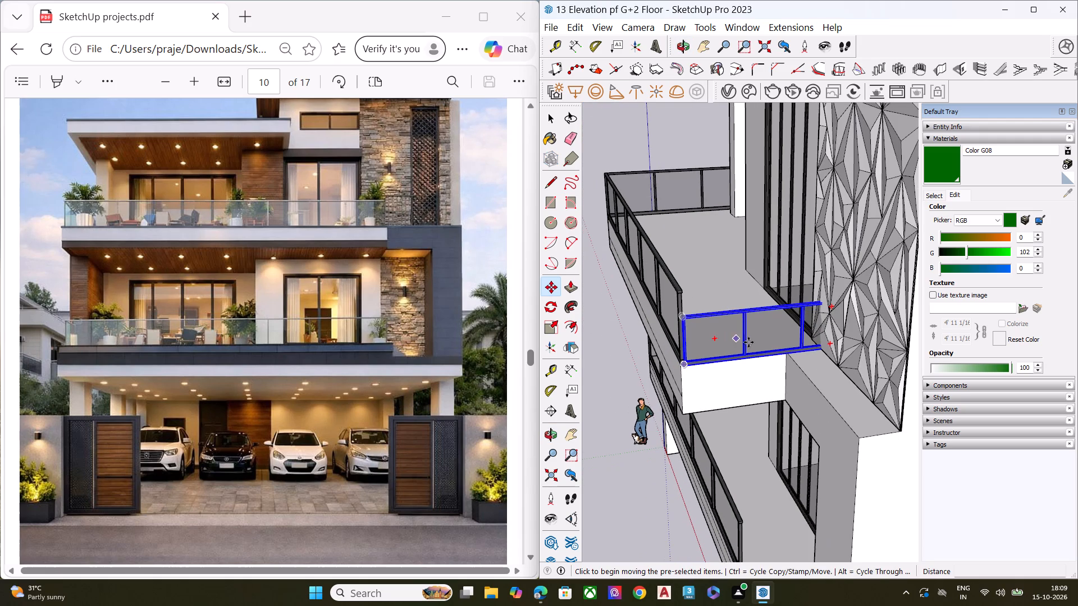
key(s)
scroll(682, 337, up, 4)
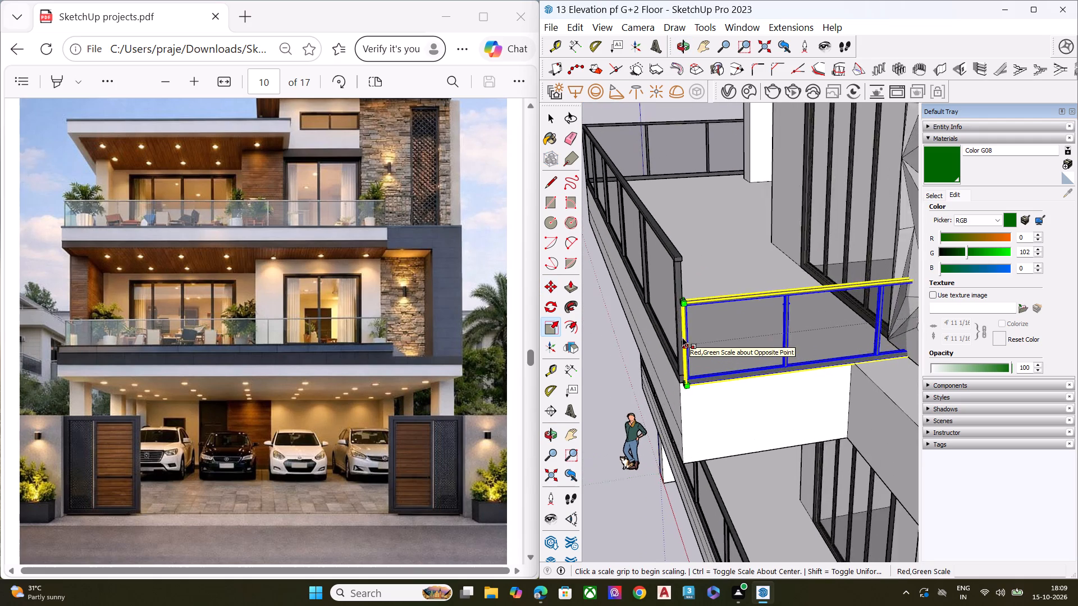
scroll(682, 337, up, 2)
middle_drag(684, 339, 709, 393)
scroll(711, 399, up, 7)
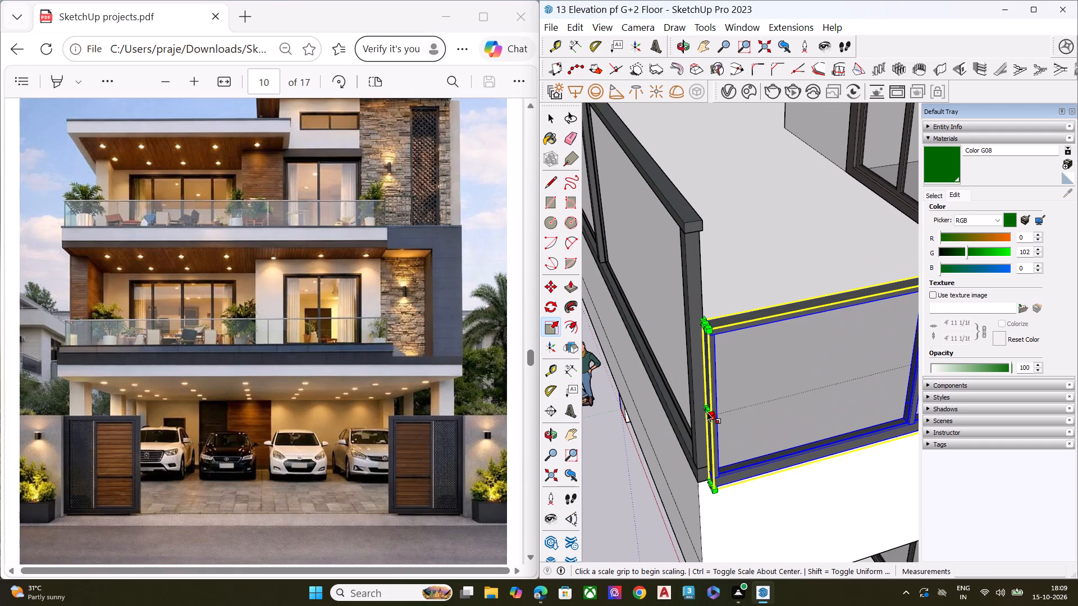
click(707, 407)
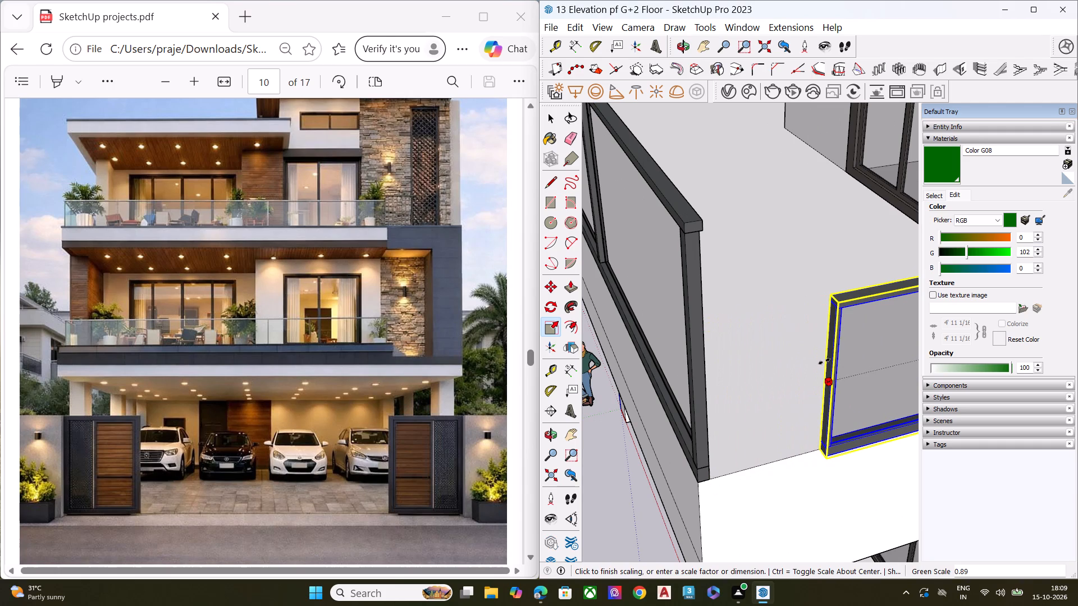
scroll(791, 348, down, 7)
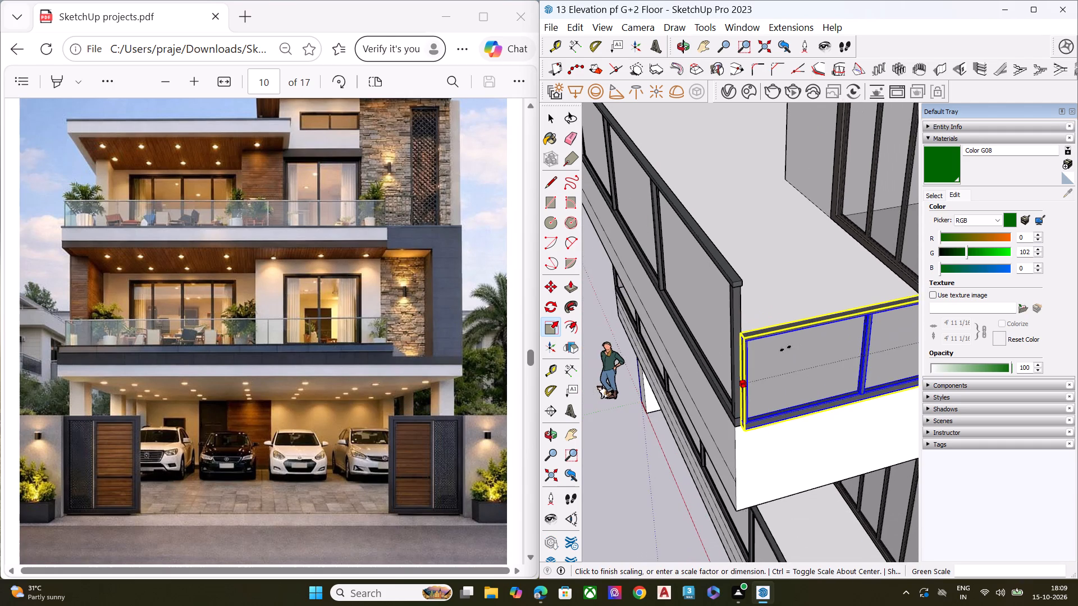
scroll(785, 348, down, 9)
click(845, 336)
Move the shortened side railing by its bottom front corner back to the upper balcony's front corner.
scroll(849, 348, up, 10)
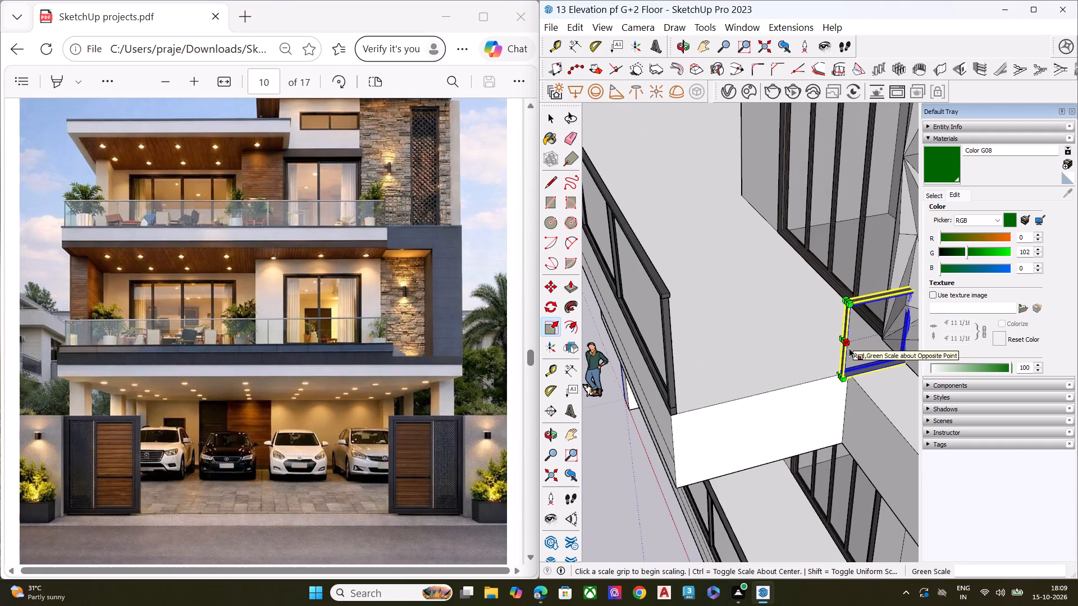
key(m)
scroll(845, 380, up, 8)
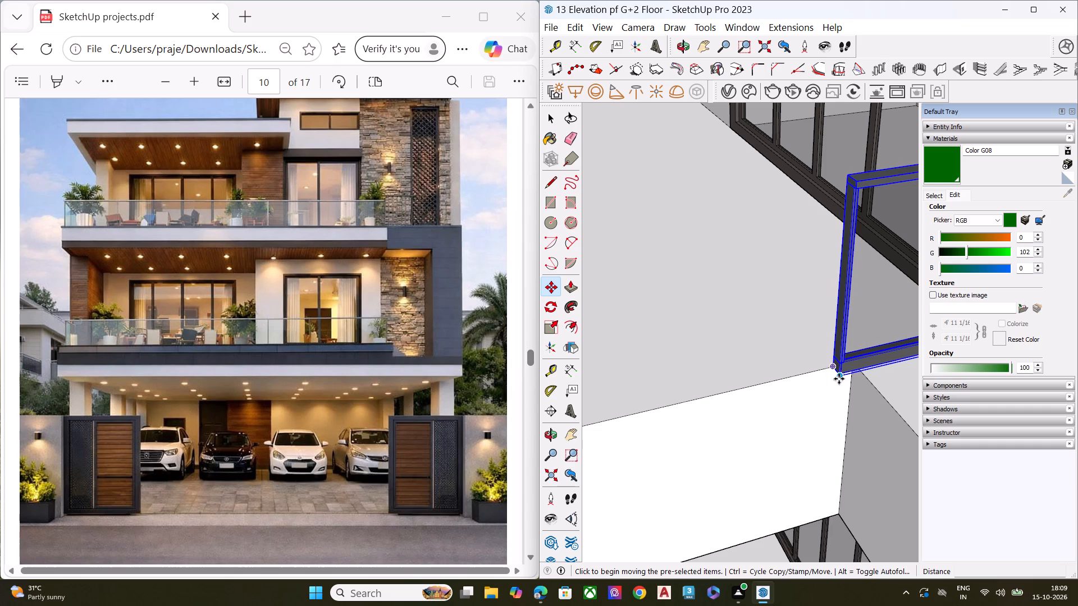
click(839, 379)
scroll(845, 265, up, 1)
scroll(864, 263, down, 8)
scroll(710, 325, up, 3)
scroll(695, 337, down, 1)
scroll(693, 338, up, 4)
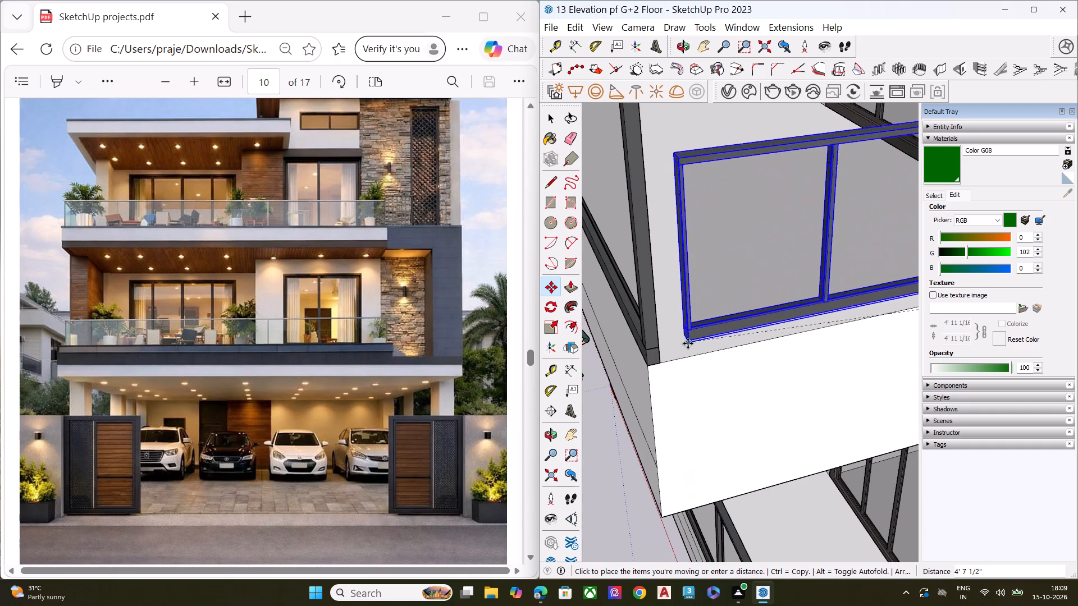
click(660, 362)
Shorten the side railing further by scaling its front end along the green axis toward the wall.
scroll(597, 343, down, 8)
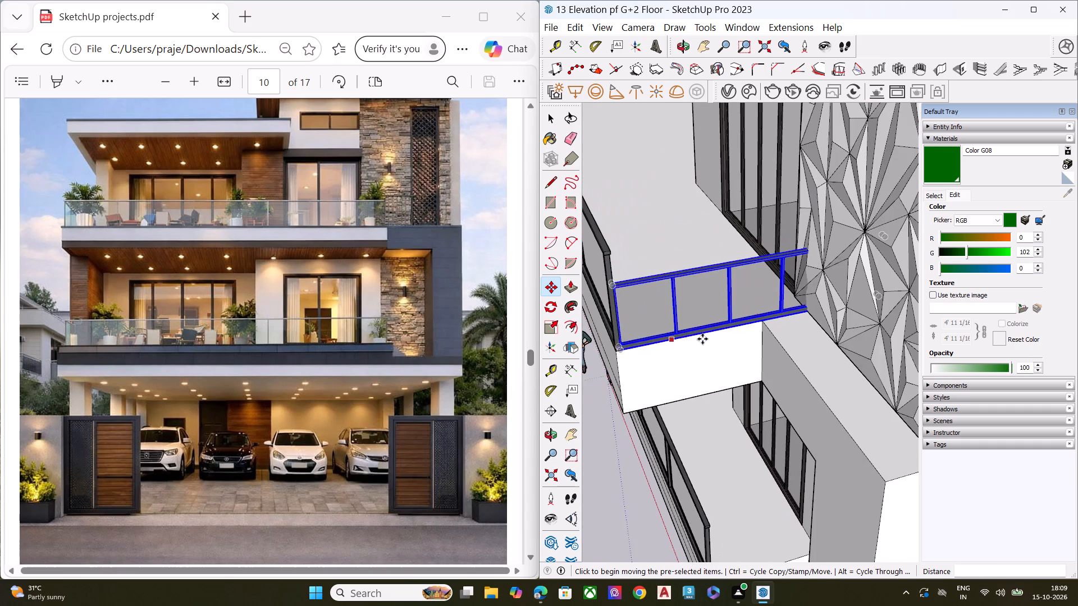
middle_drag(705, 337, 715, 297)
key(s)
scroll(619, 267, up, 2)
scroll(619, 267, down, 1)
scroll(619, 267, up, 4)
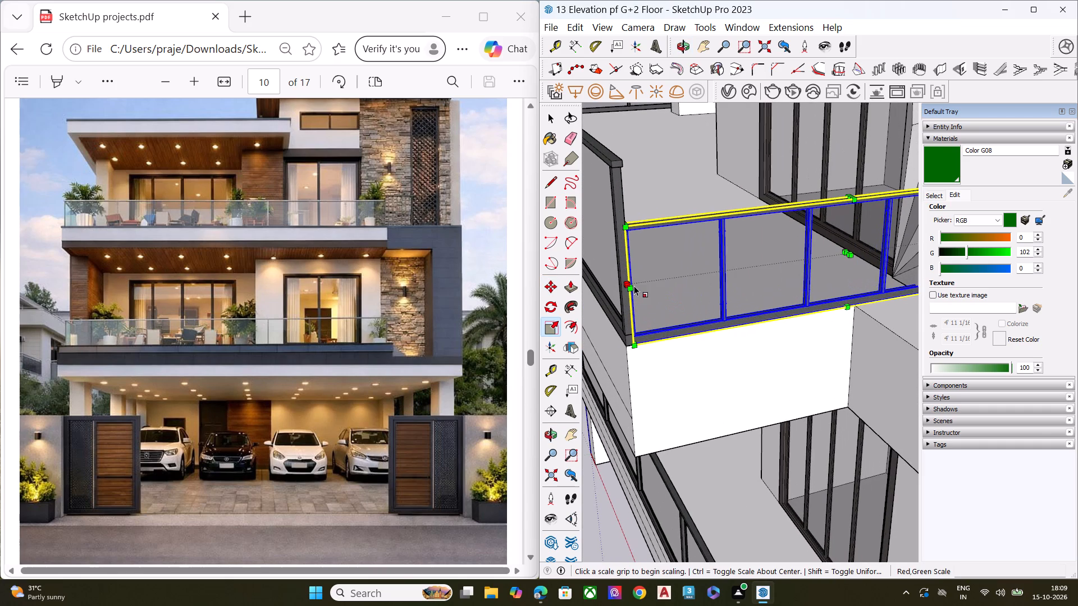
middle_drag(634, 284, 654, 318)
scroll(635, 286, up, 8)
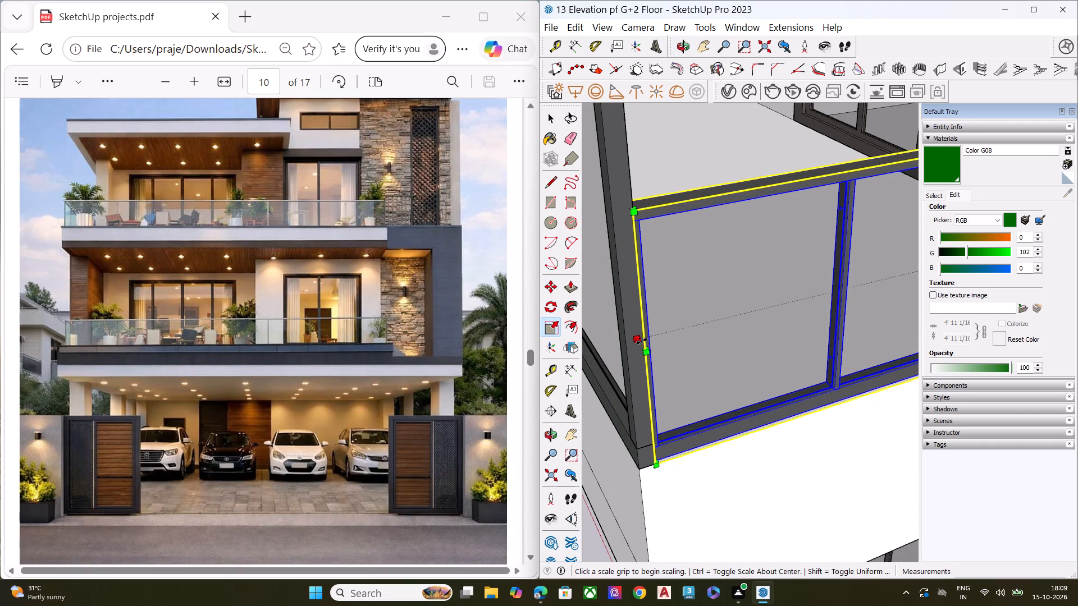
click(641, 345)
scroll(717, 309, down, 7)
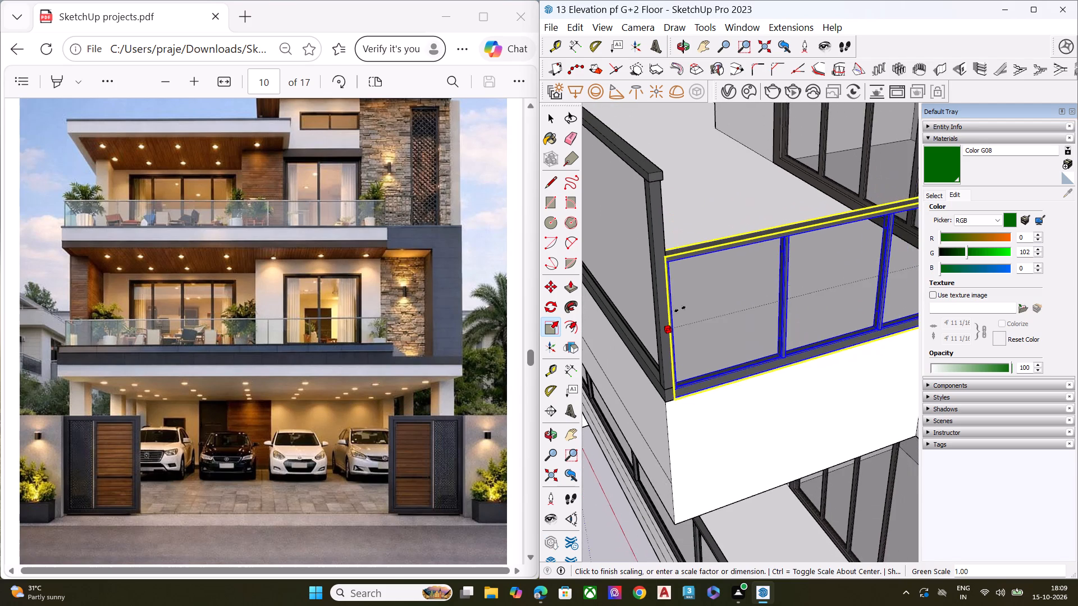
click(804, 263)
Move the side railing by its bottom front corner back against the end of the front railing.
scroll(674, 280, down, 4)
scroll(660, 284, up, 1)
scroll(659, 284, down, 3)
scroll(776, 281, up, 1)
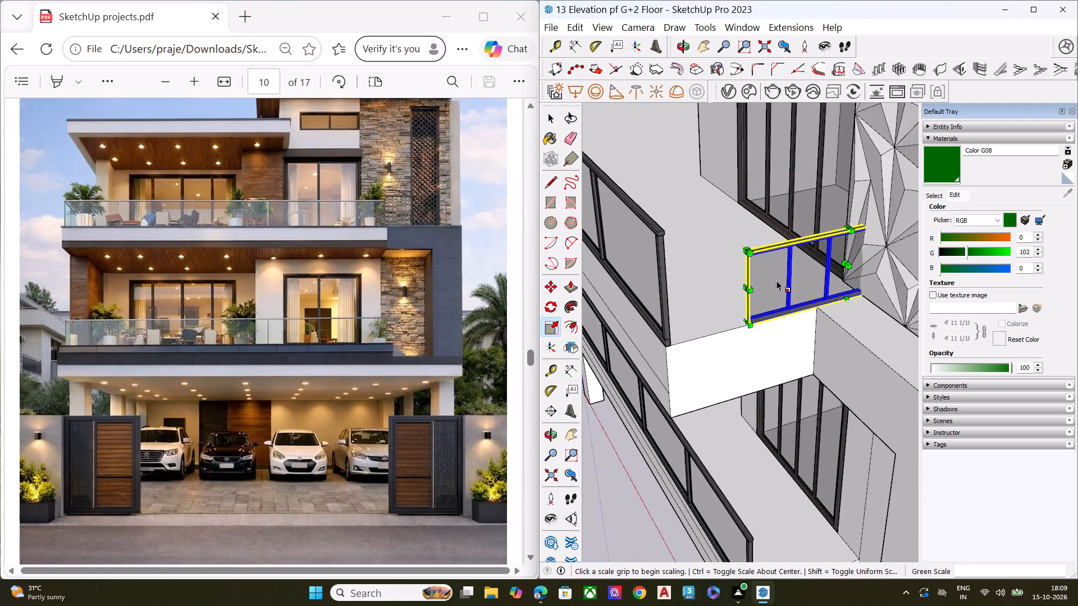
scroll(776, 281, up, 5)
key(m)
click(735, 365)
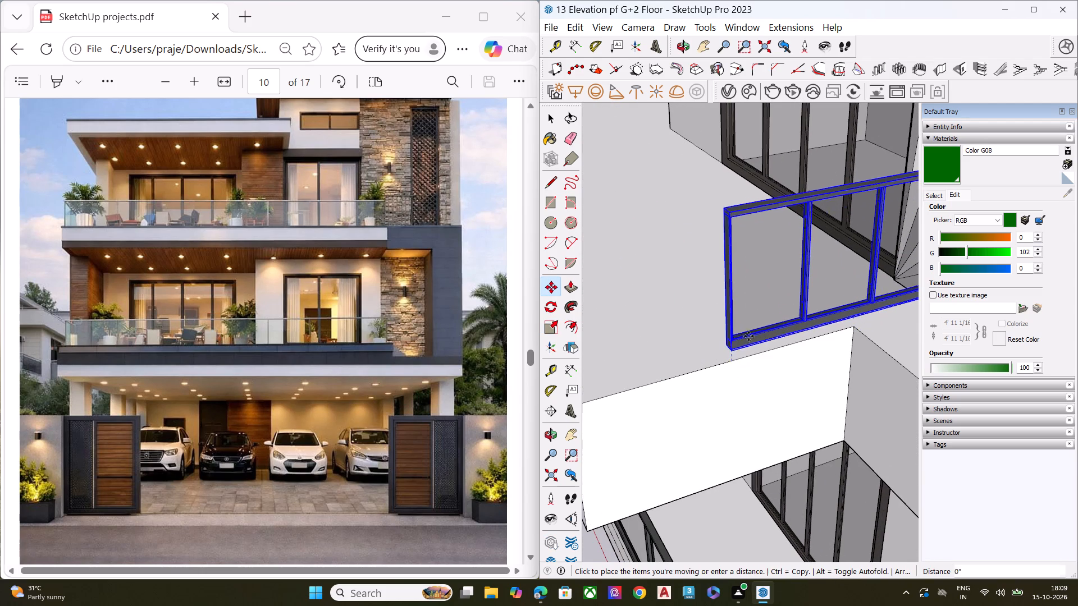
scroll(765, 318, down, 7)
scroll(670, 287, down, 5)
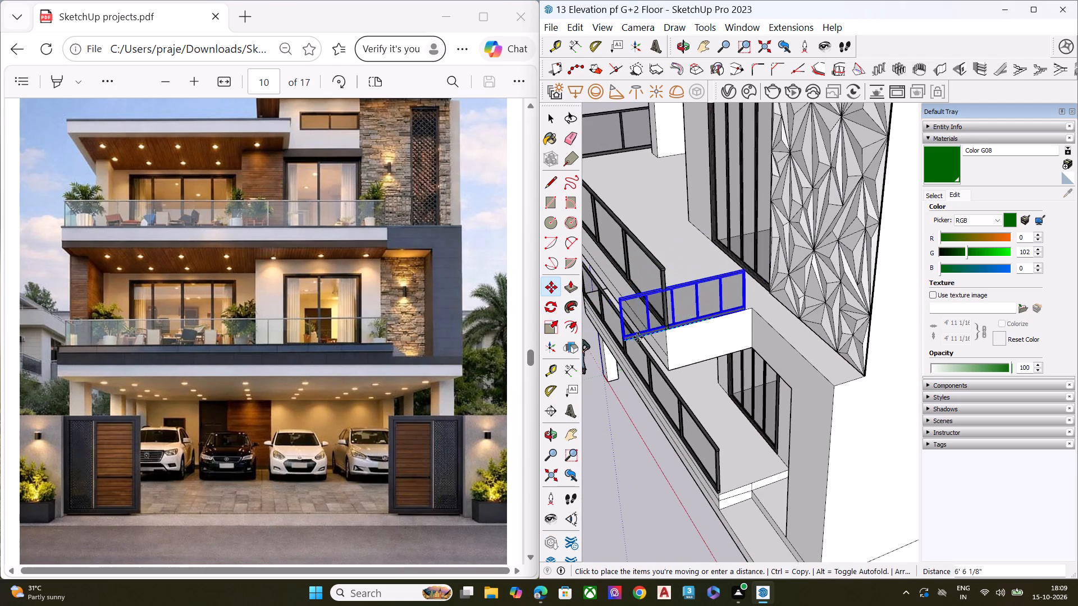
click(670, 327)
Shorten the upper balcony's side railing again by scaling its front end along the green axis toward the house wall.
scroll(666, 309, up, 4)
scroll(666, 309, down, 2)
scroll(666, 309, up, 3)
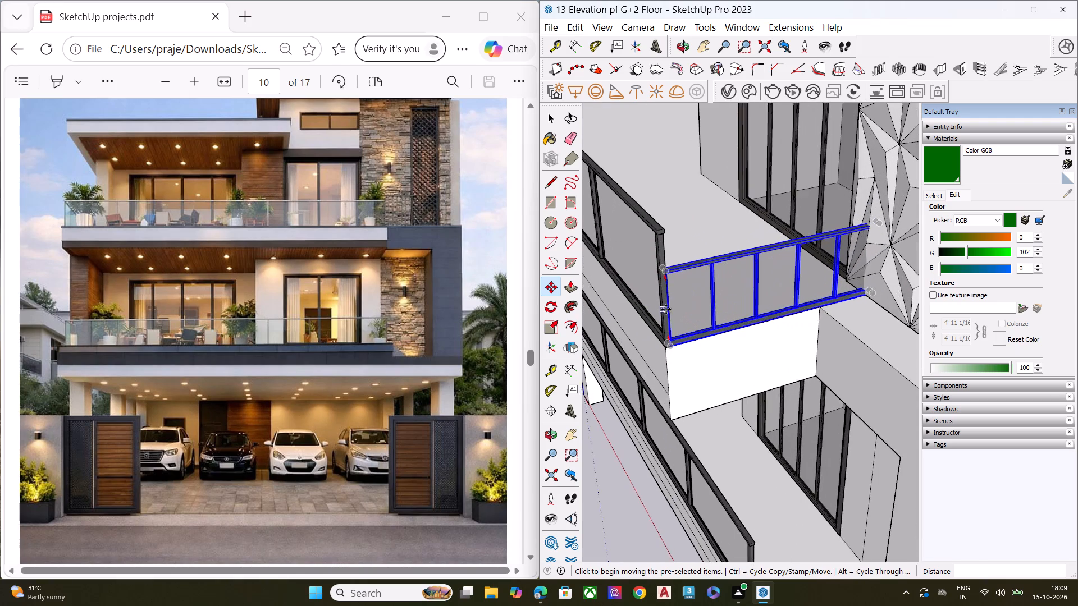
scroll(682, 300, up, 10)
key(s)
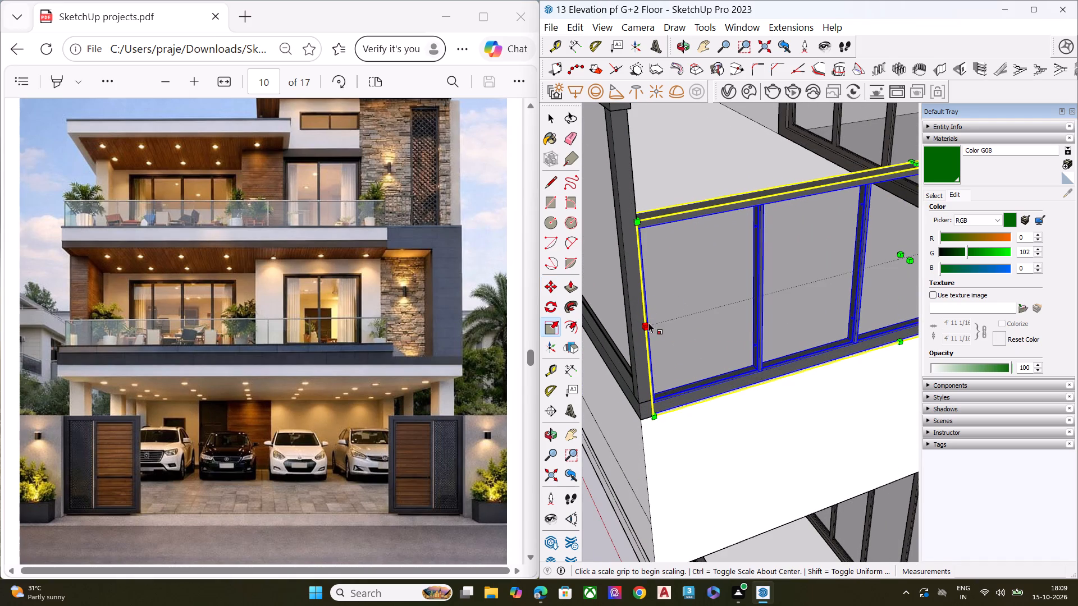
scroll(647, 323, up, 1)
scroll(647, 323, down, 2)
scroll(647, 323, up, 4)
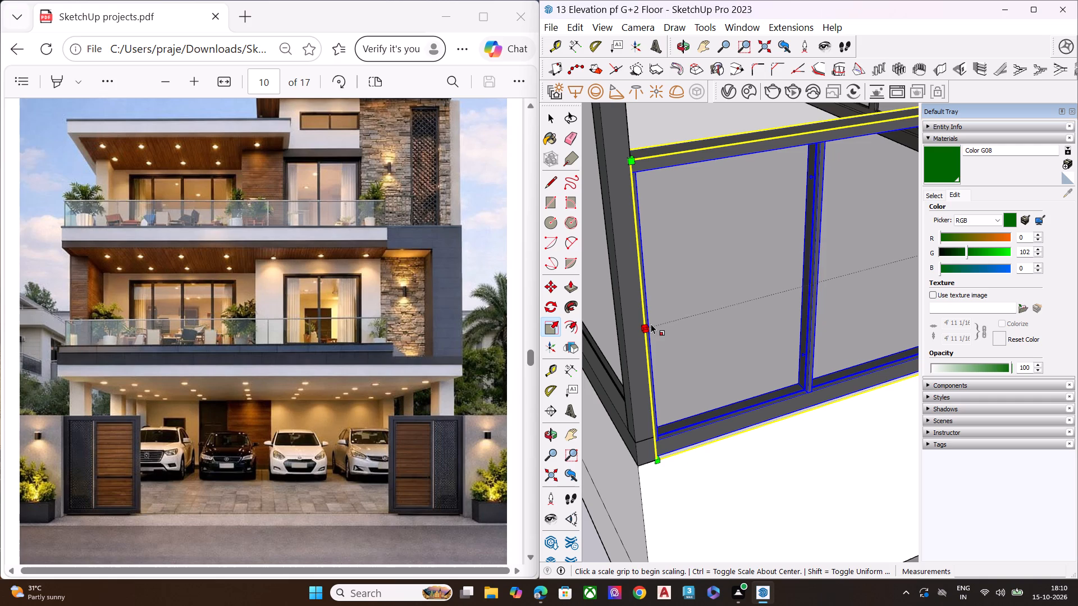
scroll(684, 320, down, 1)
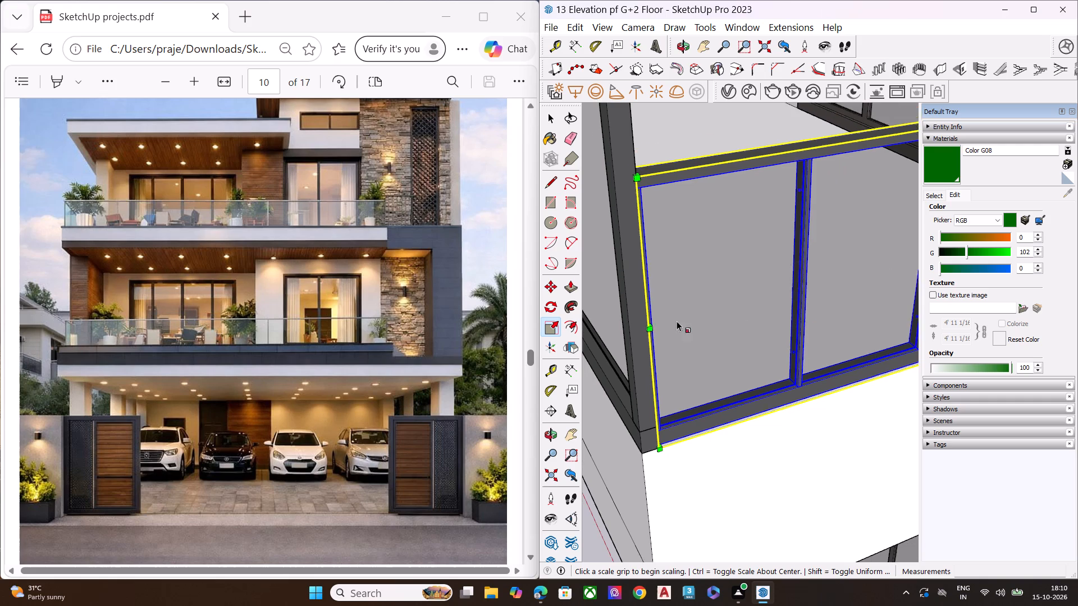
scroll(677, 321, down, 1)
click(650, 319)
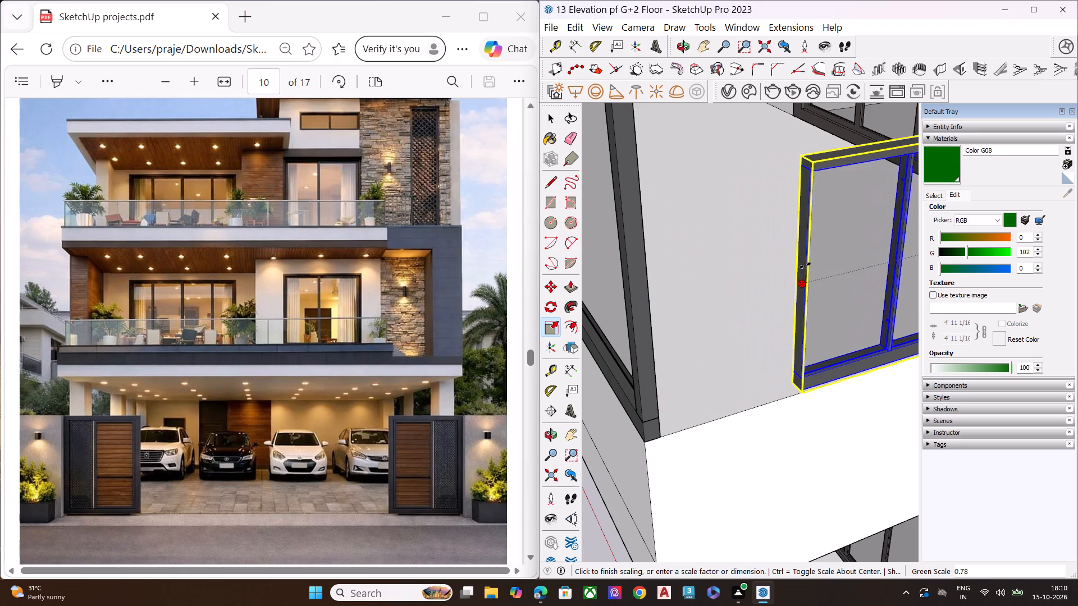
click(828, 259)
Move the shortened side railing by its bottom front corner back to the end of the upper balcony's front railing.
scroll(725, 279, down, 8)
scroll(746, 329, up, 3)
key(m)
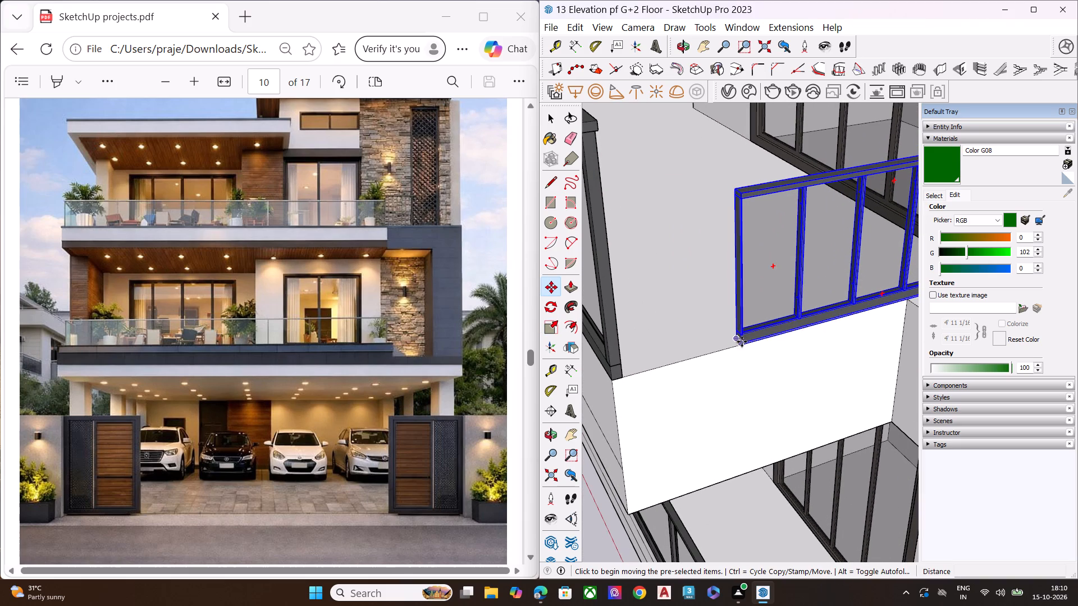
click(745, 347)
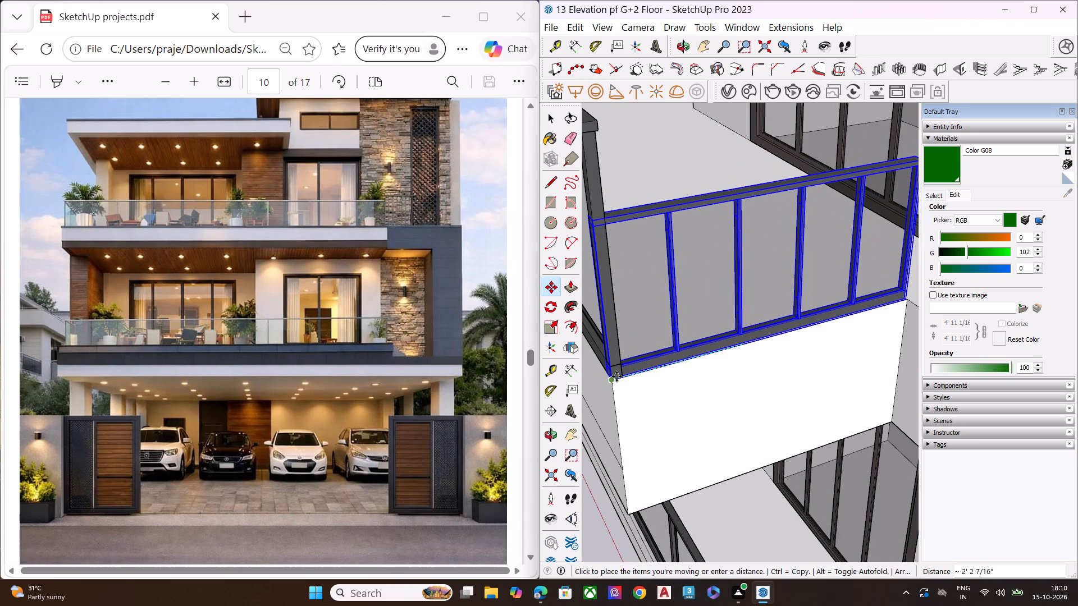
click(622, 379)
Extend the side railing's rear end to the house wall by scaling it along the green axis by about 1.26.
scroll(610, 321, down, 7)
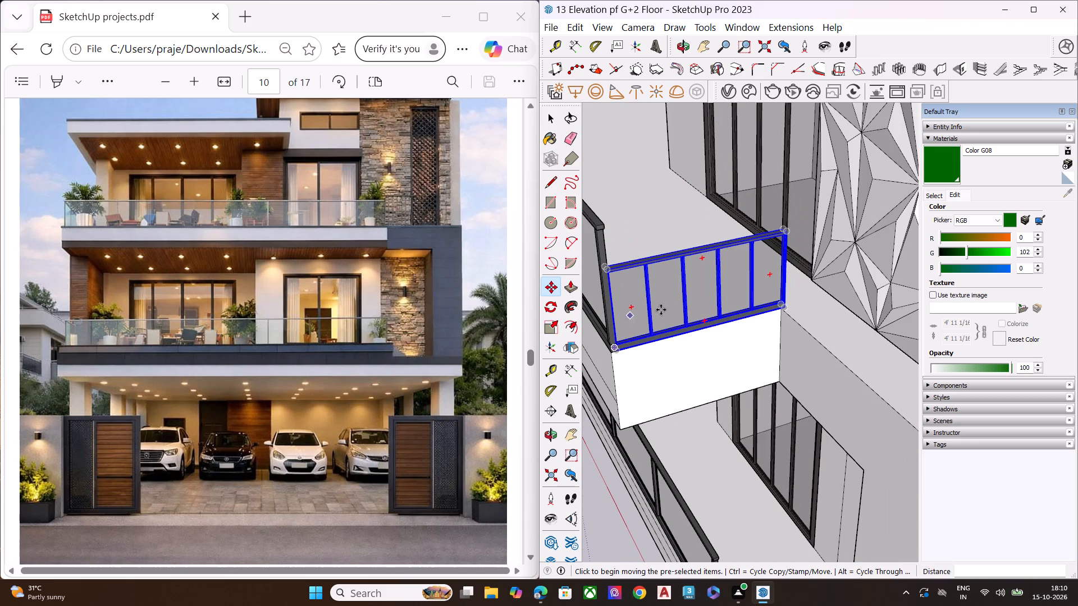
middle_drag(714, 285, 634, 304)
scroll(742, 286, up, 7)
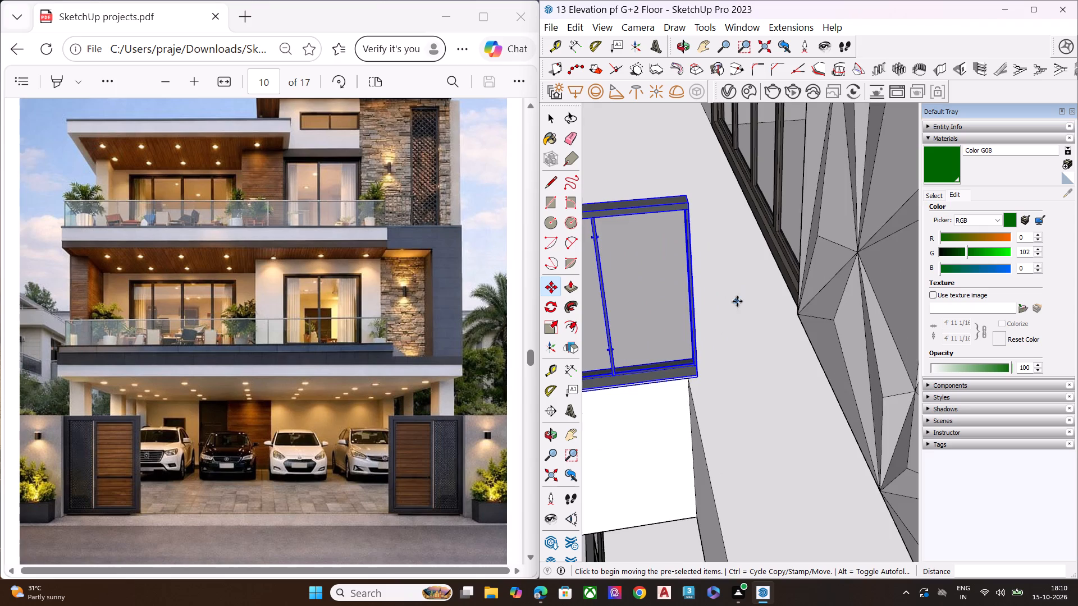
middle_drag(744, 307, 905, 416)
scroll(810, 315, down, 8)
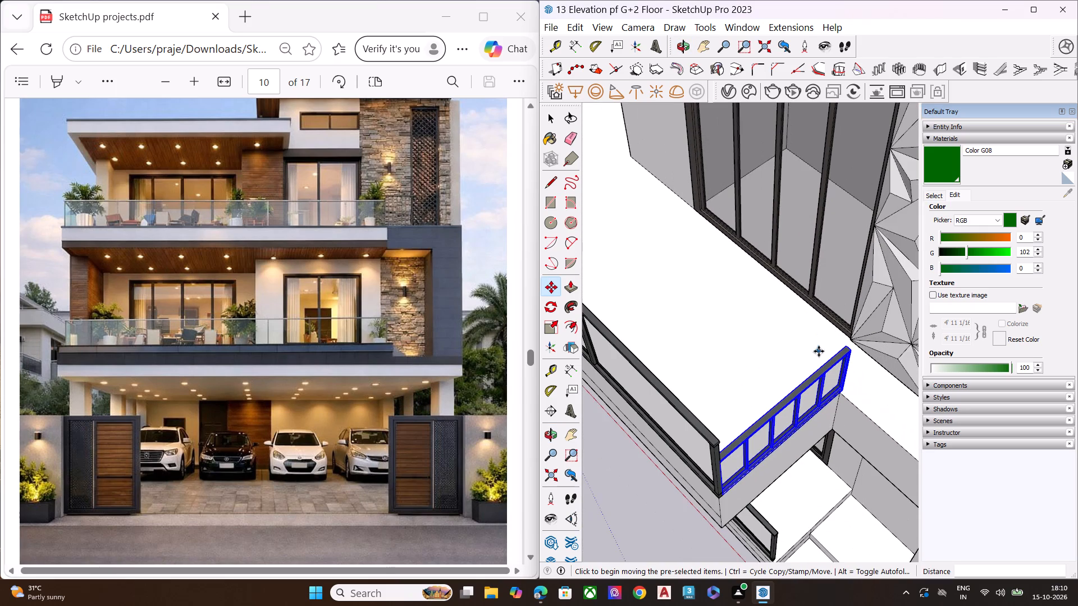
middle_drag(824, 359, 833, 382)
middle_drag(870, 403, 716, 392)
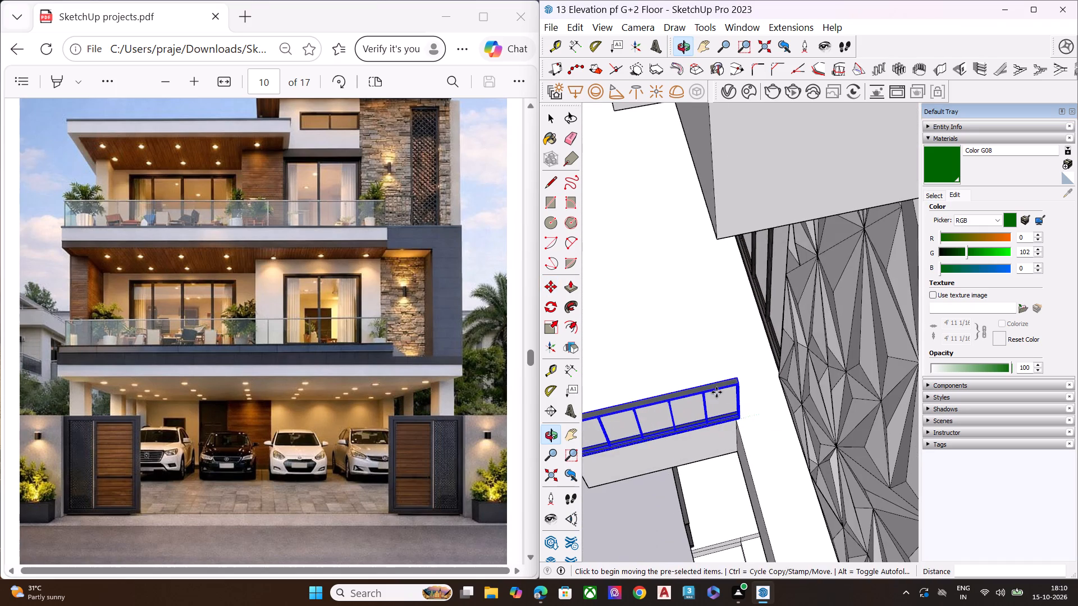
middle_drag(733, 387, 756, 346)
scroll(759, 345, up, 1)
key(s)
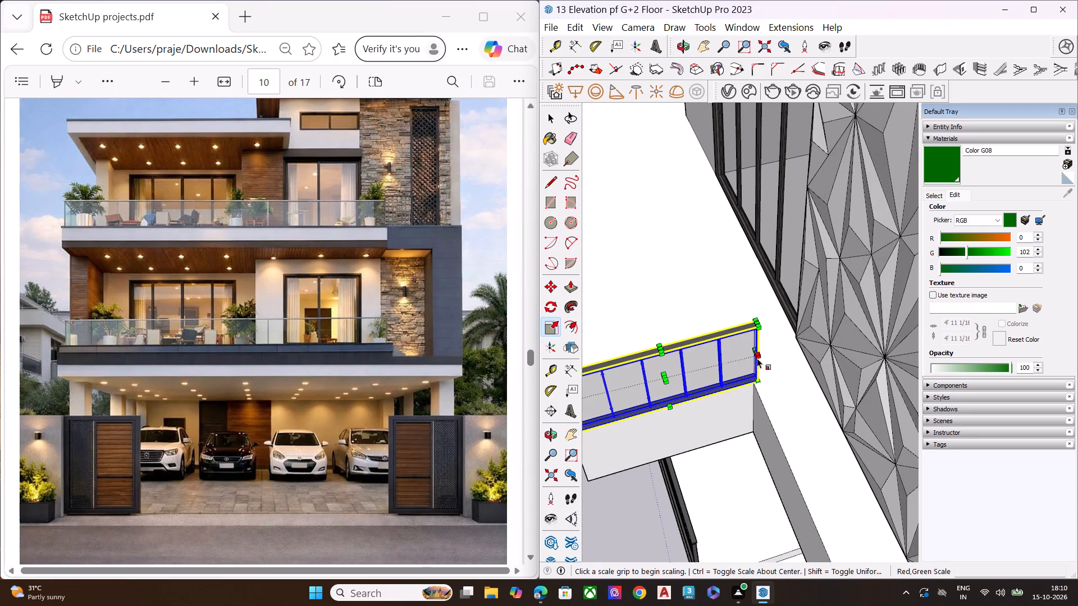
click(759, 350)
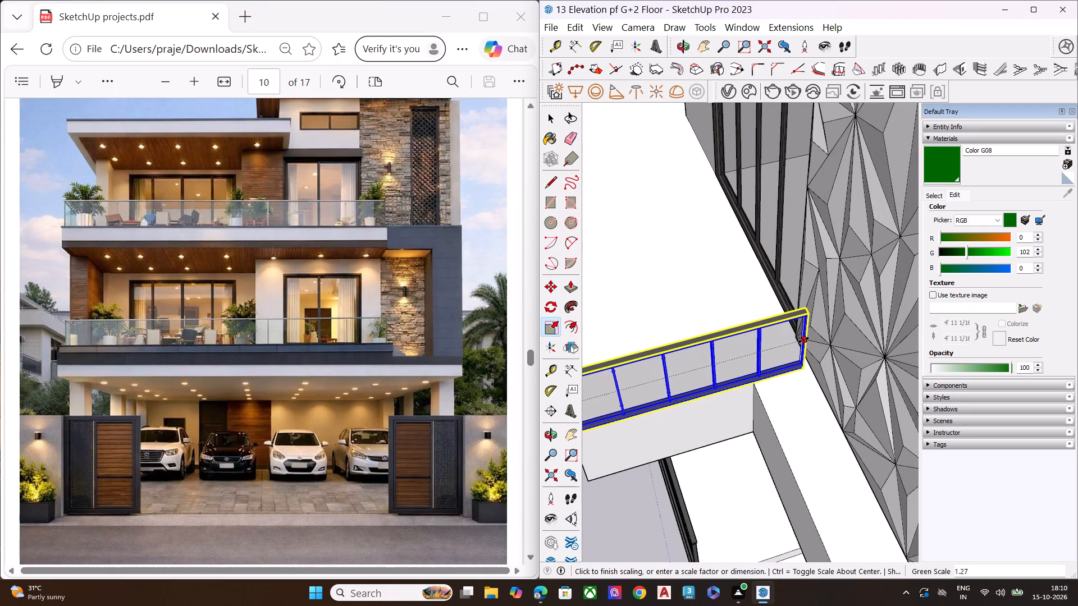
click(802, 338)
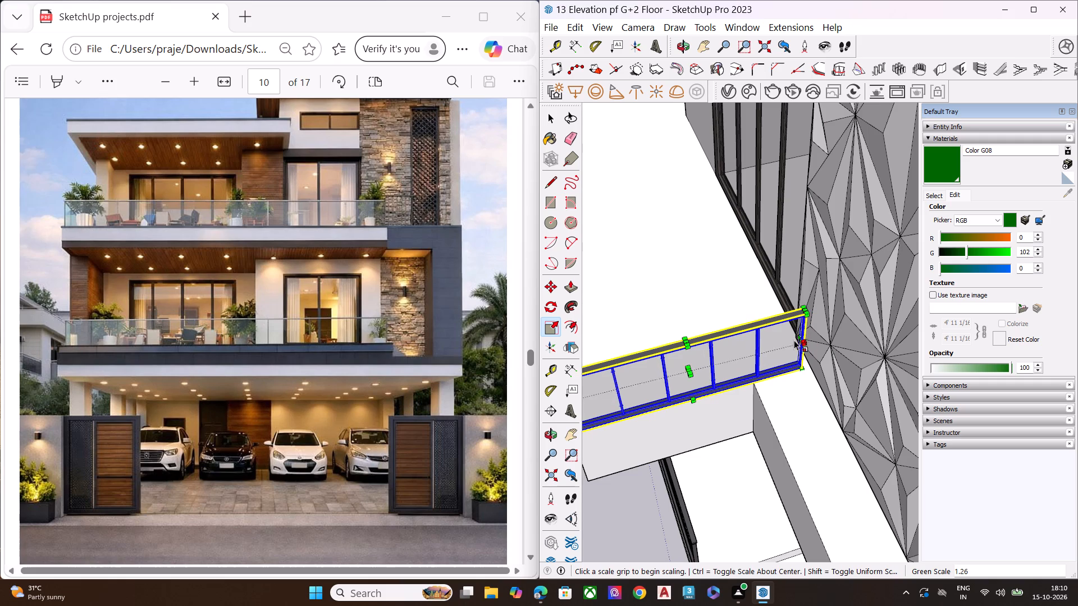
Scale the side railing's height along the blue axis to match the top of the upper balcony's front railing.
scroll(796, 343, down, 2)
scroll(796, 343, up, 2)
scroll(796, 343, down, 2)
scroll(719, 335, up, 3)
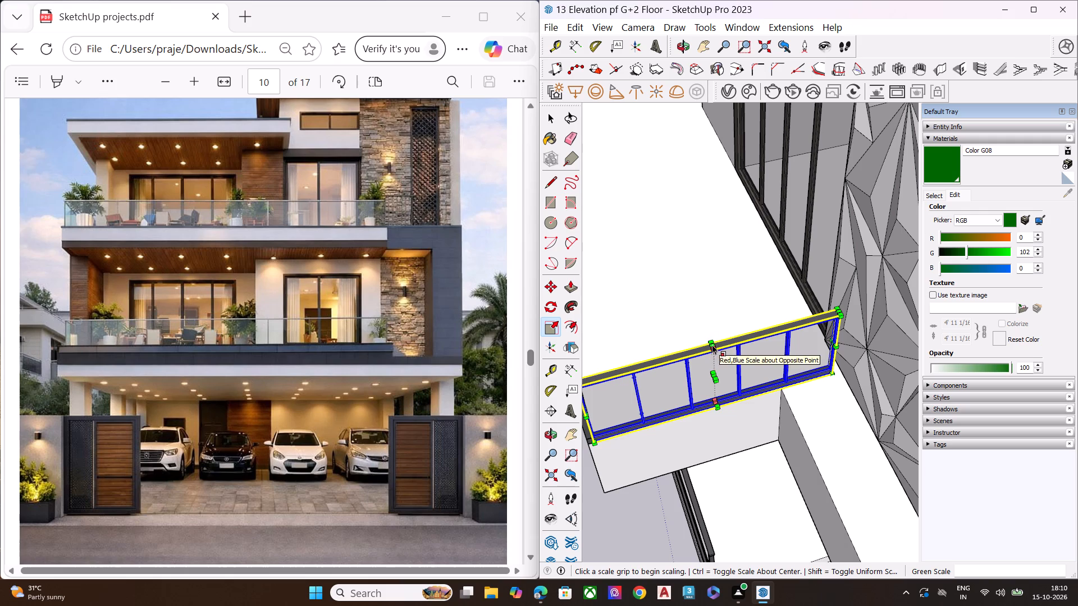
click(712, 343)
scroll(719, 288, down, 7)
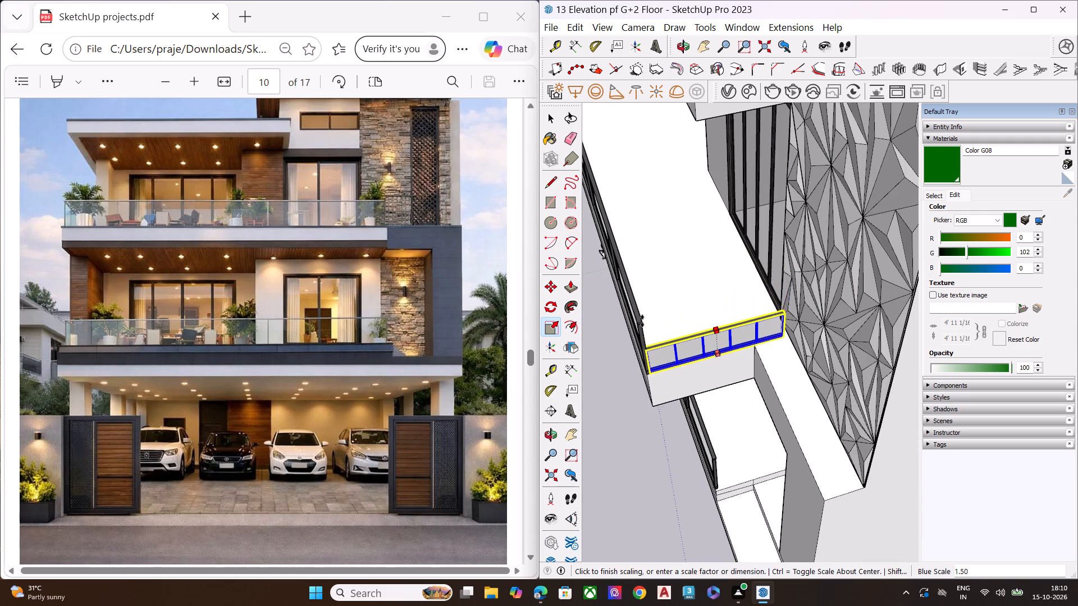
click(642, 321)
key(space)
click(694, 280)
Draw a line across the floor beneath the side railing, from the balcony's inner corner to the house wall.
scroll(697, 279, down, 5)
middle_drag(704, 353, 709, 321)
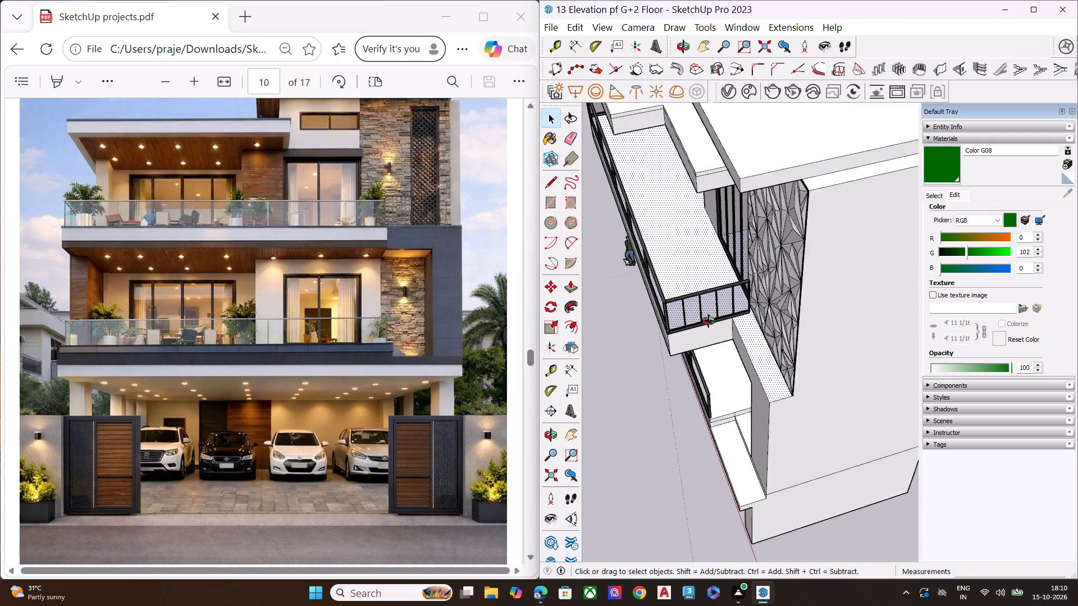
middle_drag(709, 321, 770, 246)
scroll(776, 265, up, 5)
scroll(776, 265, down, 1)
scroll(776, 265, up, 3)
middle_drag(765, 268, 700, 295)
scroll(700, 295, up, 3)
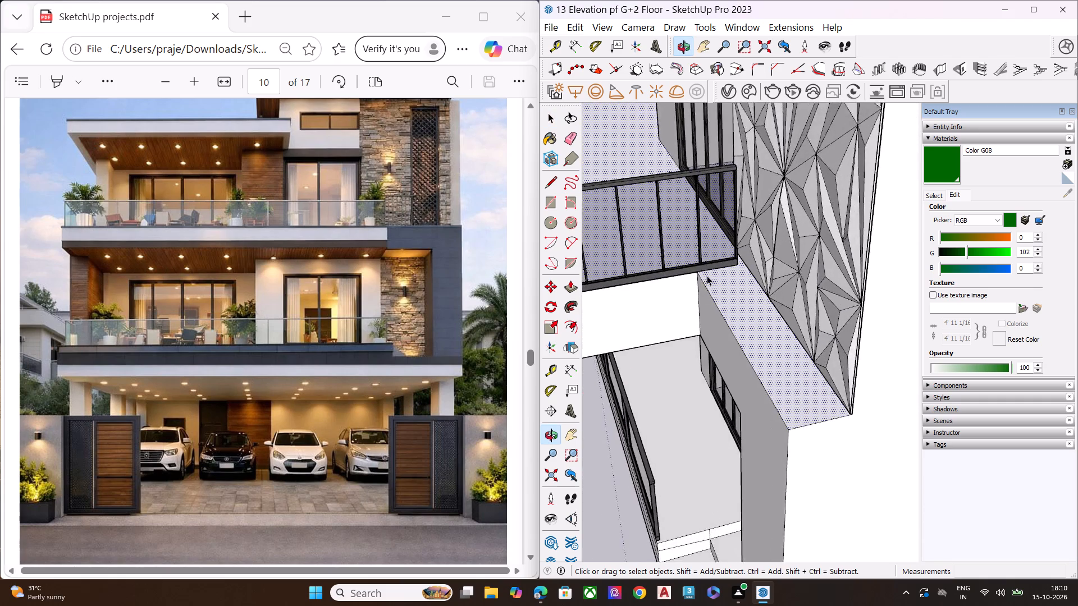
scroll(707, 276, down, 1)
scroll(707, 276, up, 5)
key(l)
click(690, 270)
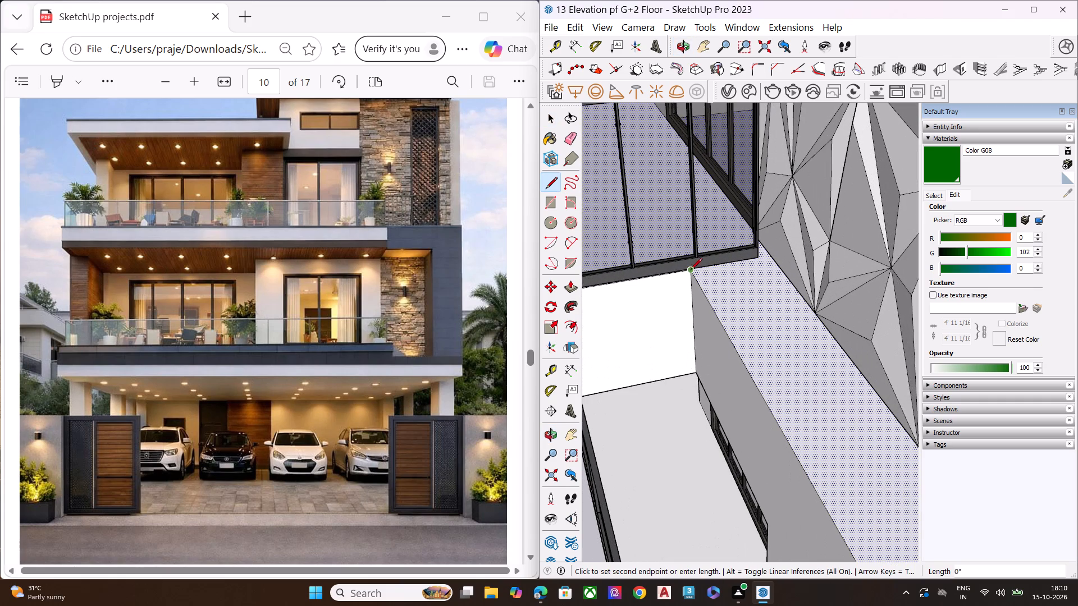
click(770, 255)
key(space)
scroll(765, 297, down, 6)
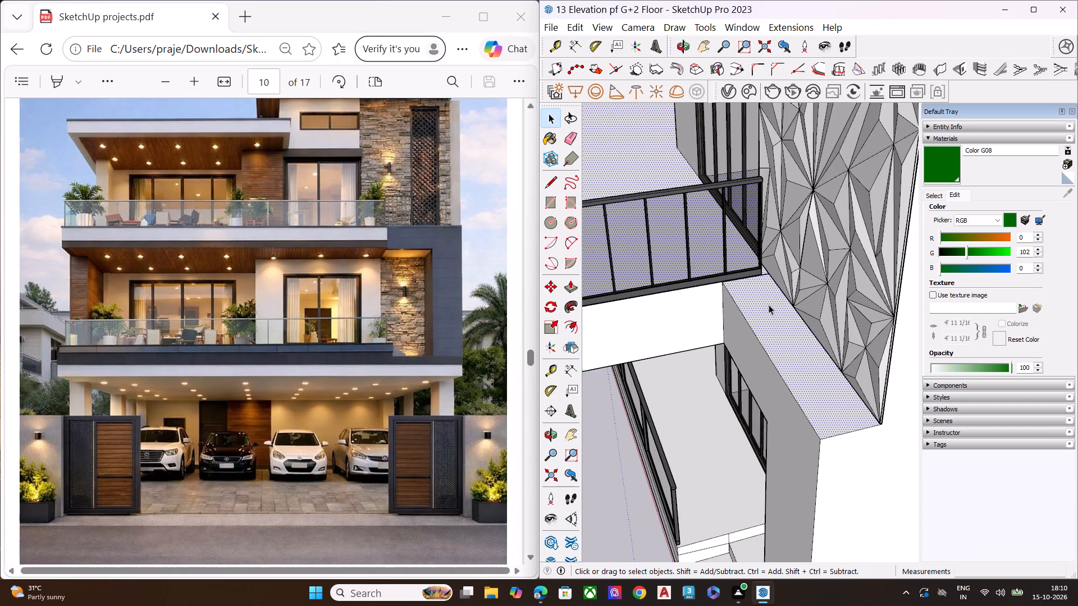
click(765, 338)
scroll(787, 377, down, 7)
click(633, 429)
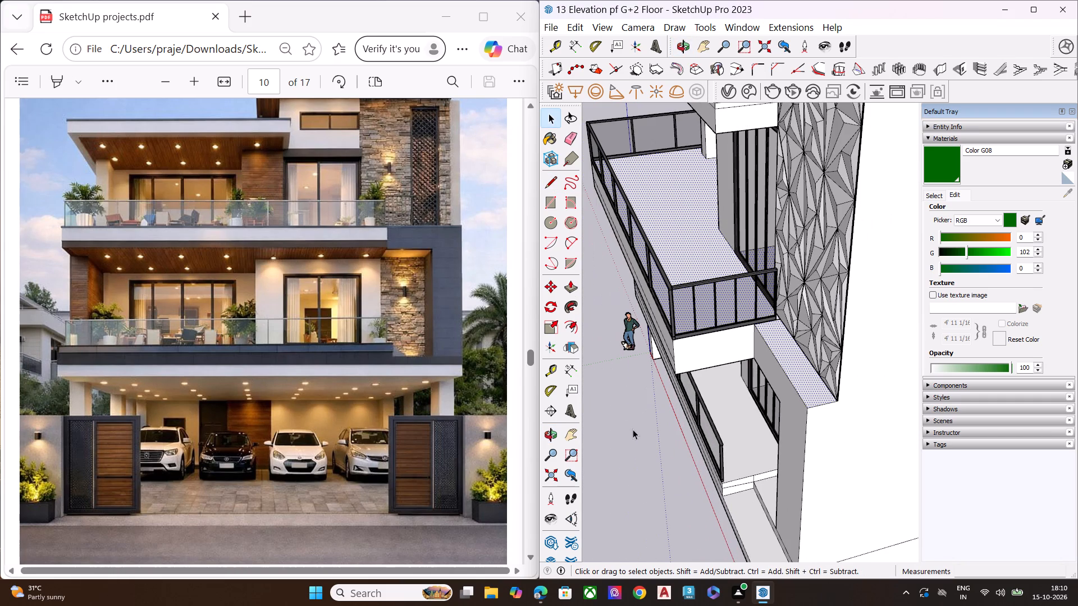
Examine the balcony railings and the whole front elevation against the page 10 reference.
middle_drag(750, 334, 897, 191)
scroll(841, 246, down, 1)
scroll(841, 247, up, 1)
scroll(841, 252, down, 7)
middle_drag(723, 378, 959, 388)
middle_drag(793, 316, 789, 337)
scroll(793, 316, down, 2)
middle_drag(796, 361, 991, 269)
scroll(796, 361, up, 1)
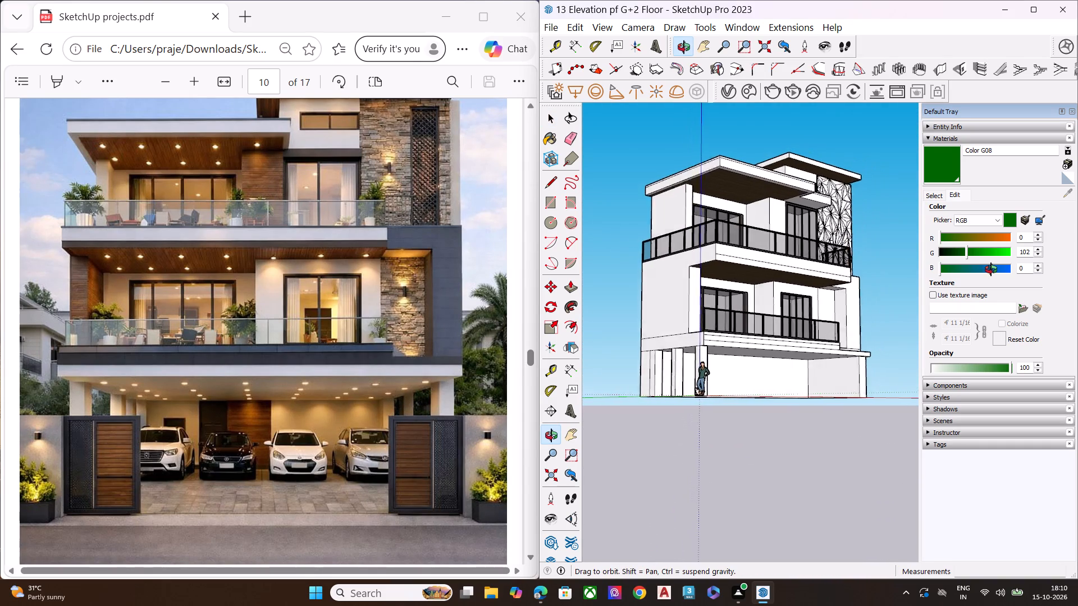
middle_drag(991, 269, 762, 299)
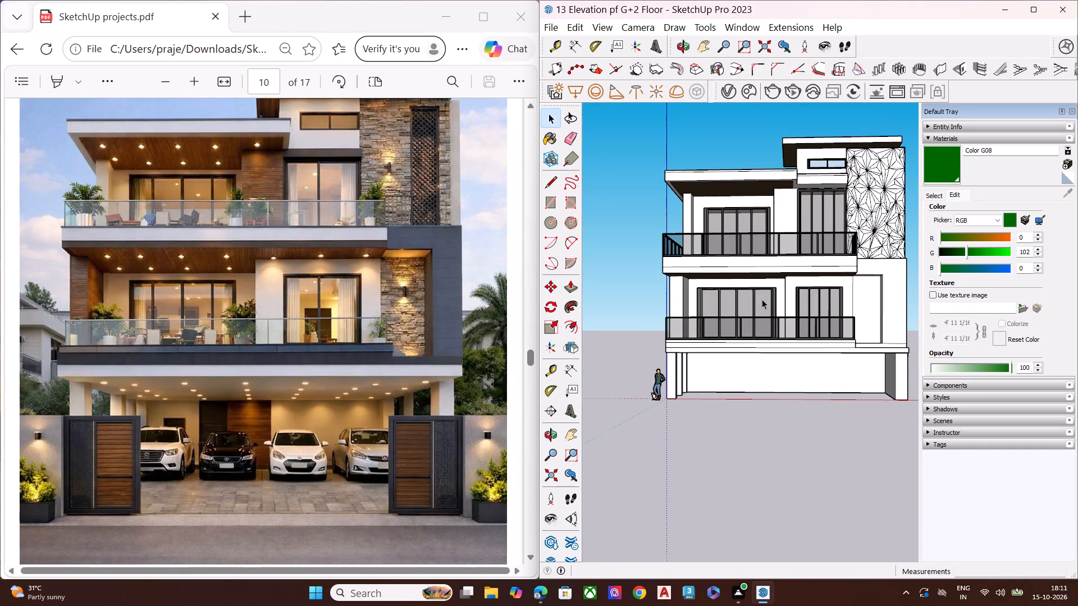
scroll(786, 299, down, 6)
scroll(869, 273, up, 2)
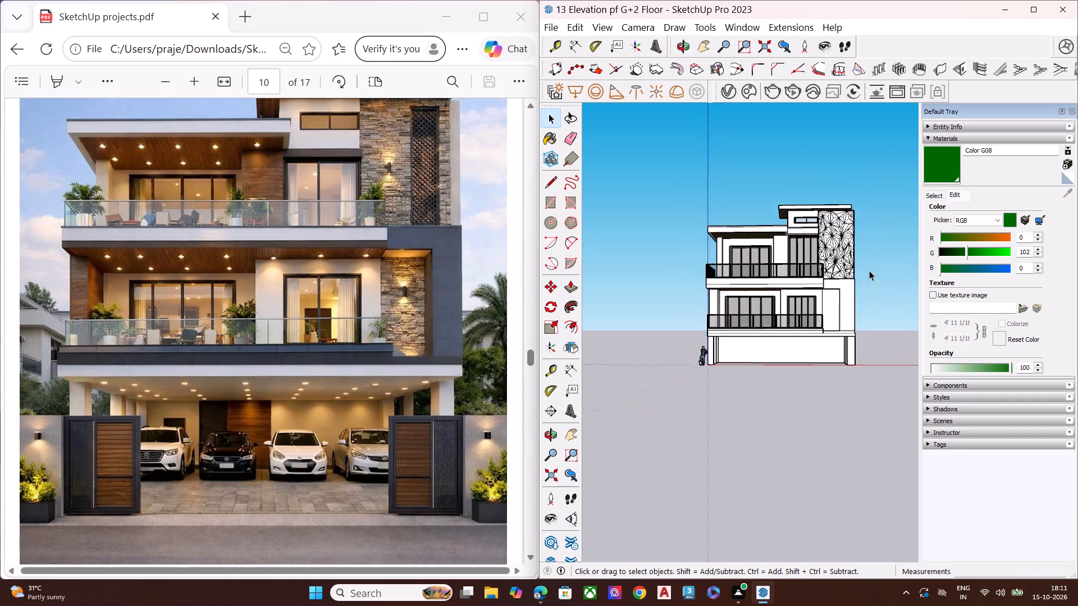
scroll(869, 270, up, 5)
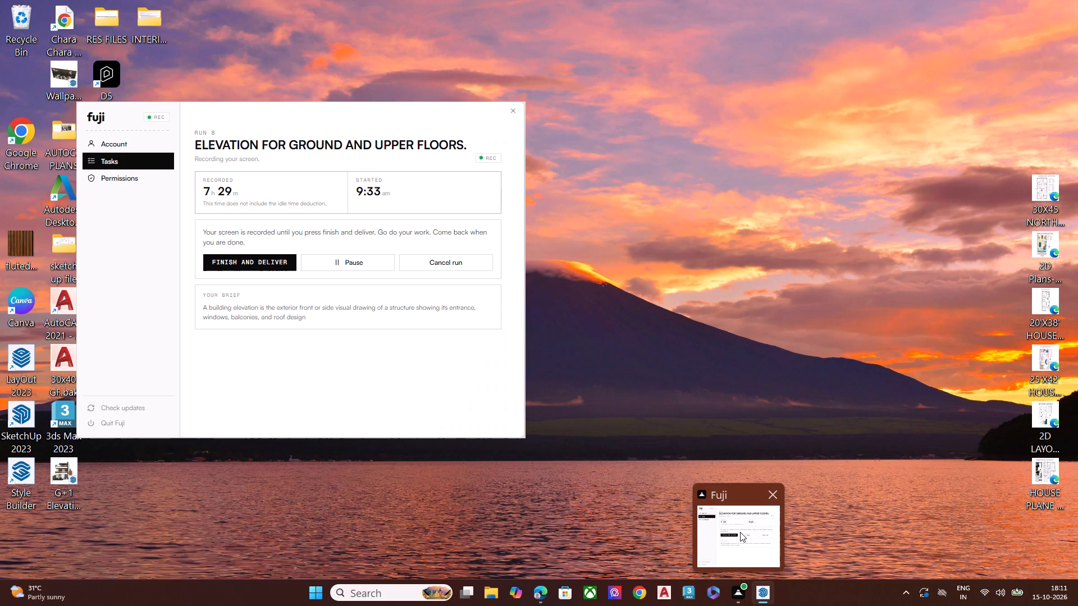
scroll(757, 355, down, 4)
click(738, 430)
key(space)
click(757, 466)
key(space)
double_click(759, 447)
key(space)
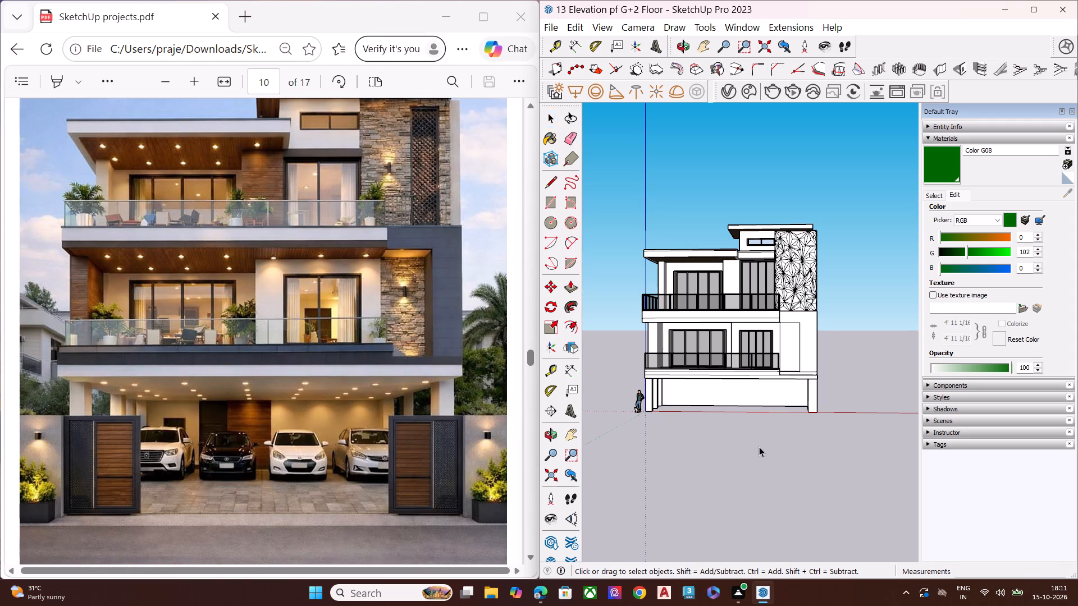
Inspect both balconies, the side wall and the ground-floor columns from several angles.
middle_drag(825, 443, 628, 465)
scroll(751, 390, up, 7)
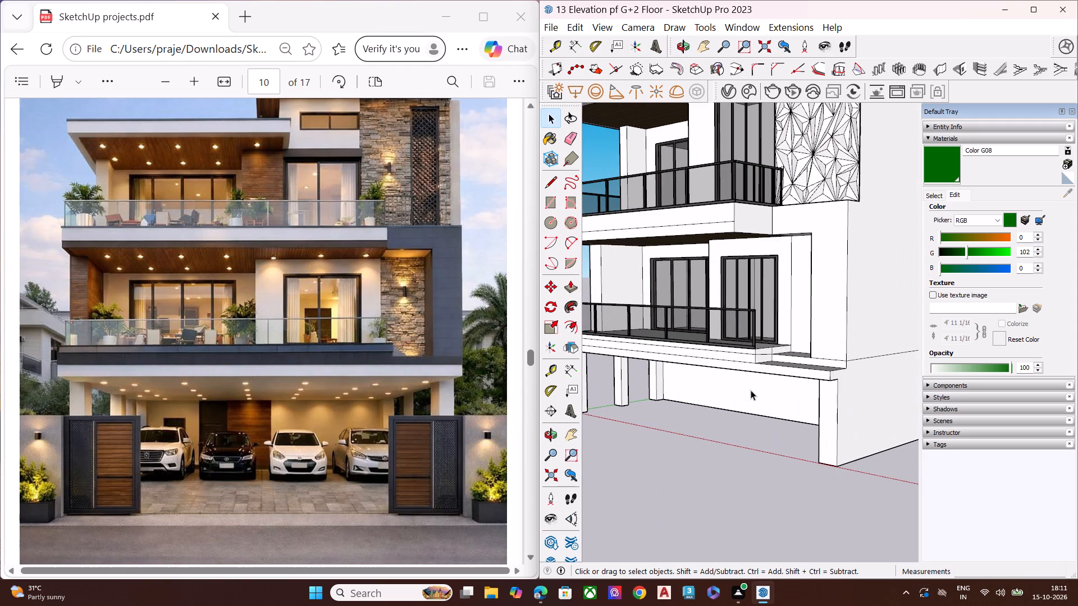
scroll(751, 390, down, 2)
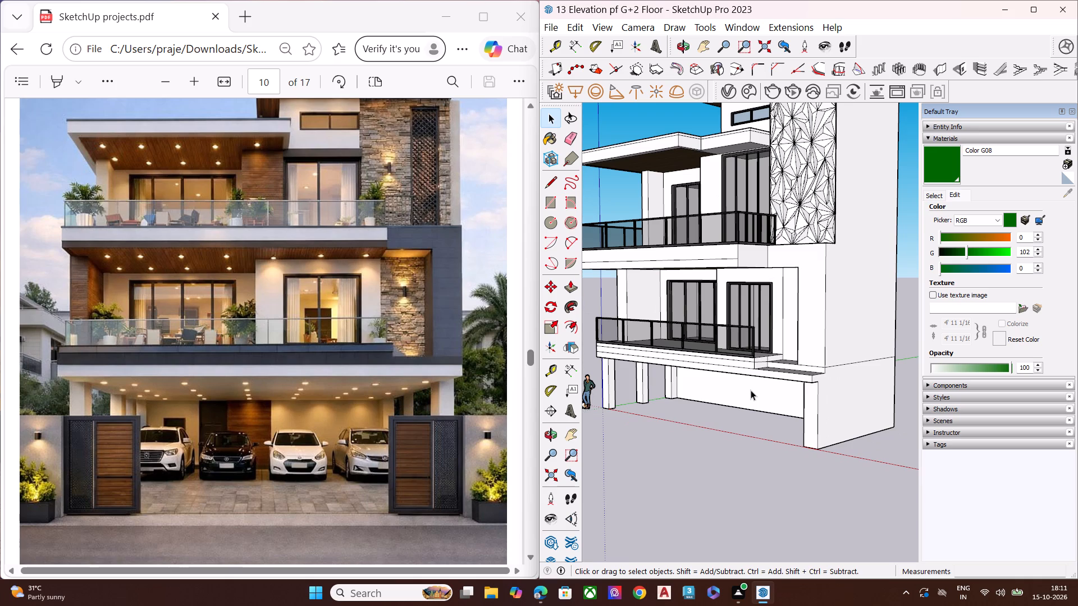
scroll(751, 390, down, 5)
middle_drag(778, 407, 698, 431)
scroll(712, 282, up, 4)
scroll(713, 281, down, 1)
scroll(713, 281, up, 3)
scroll(713, 281, down, 2)
scroll(713, 281, up, 2)
key(space)
double_click(669, 256)
key(space)
scroll(663, 232, down, 1)
scroll(663, 232, up, 2)
scroll(663, 232, down, 2)
scroll(663, 232, up, 1)
scroll(665, 243, down, 1)
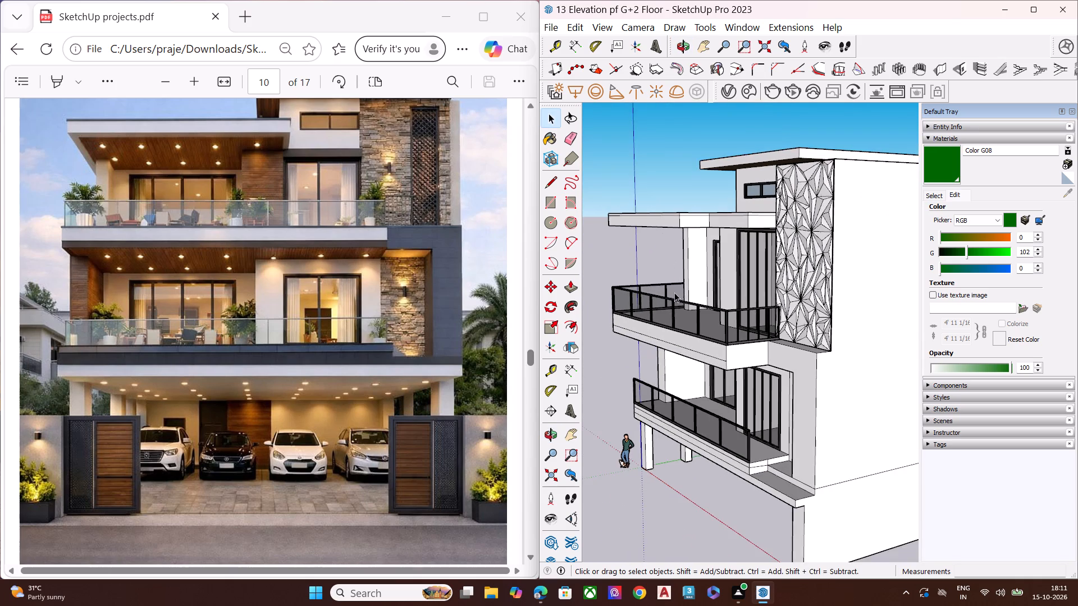
middle_drag(674, 292, 711, 254)
scroll(730, 274, down, 4)
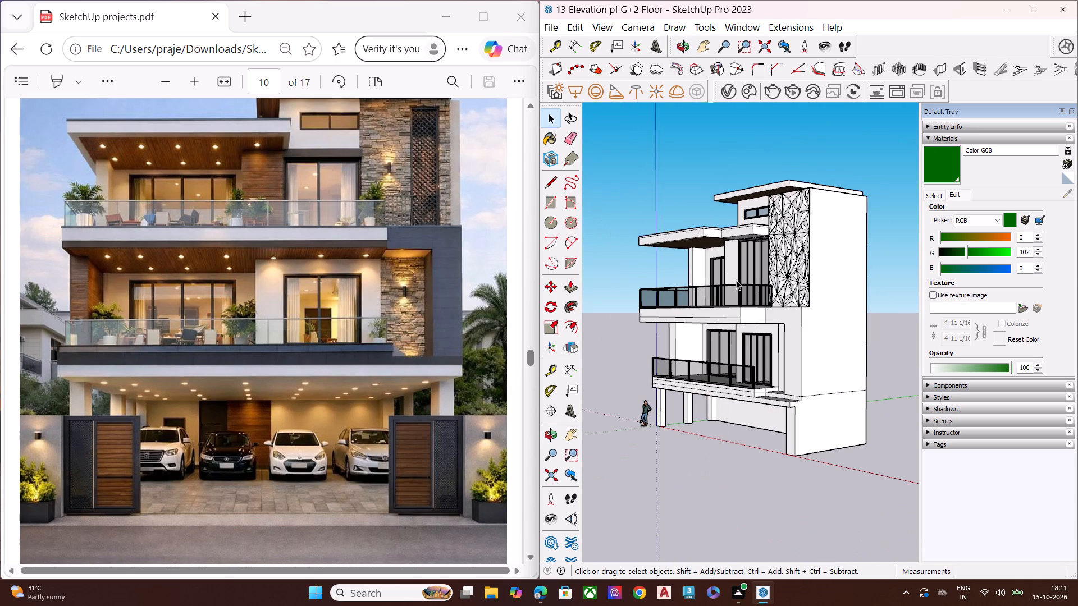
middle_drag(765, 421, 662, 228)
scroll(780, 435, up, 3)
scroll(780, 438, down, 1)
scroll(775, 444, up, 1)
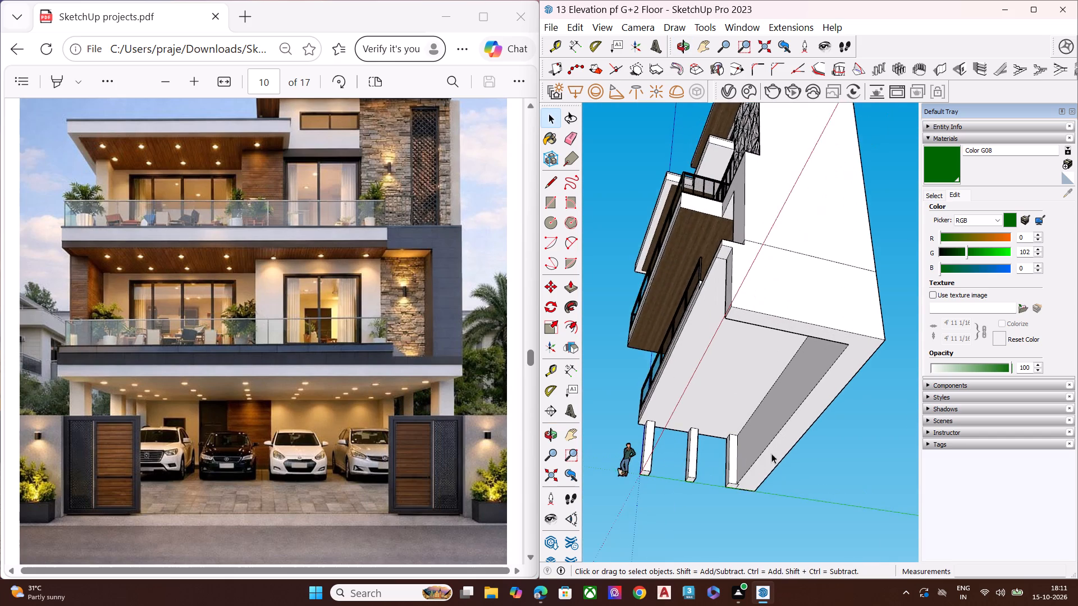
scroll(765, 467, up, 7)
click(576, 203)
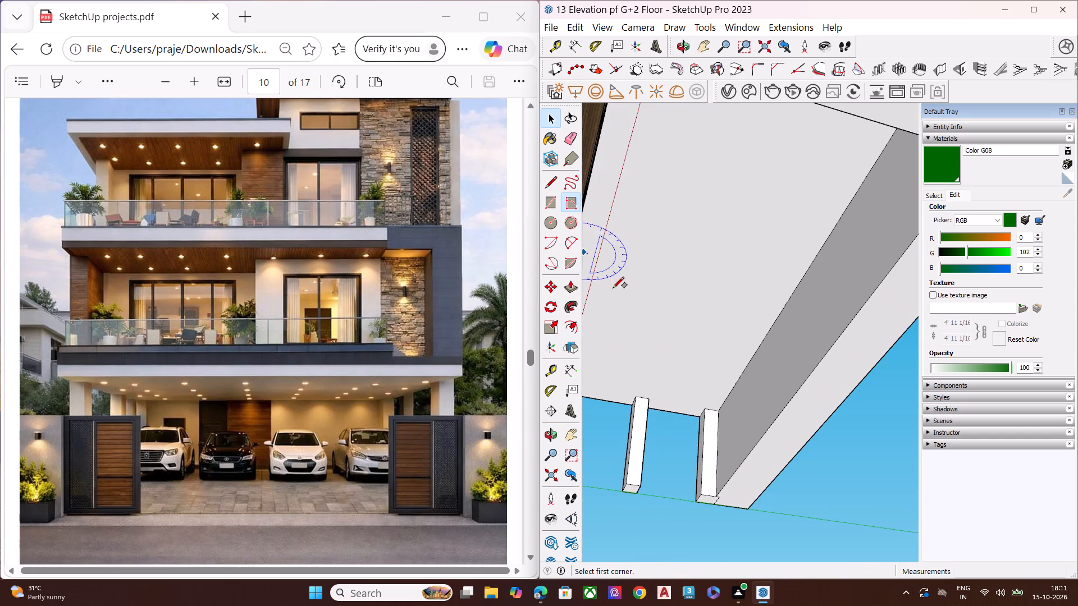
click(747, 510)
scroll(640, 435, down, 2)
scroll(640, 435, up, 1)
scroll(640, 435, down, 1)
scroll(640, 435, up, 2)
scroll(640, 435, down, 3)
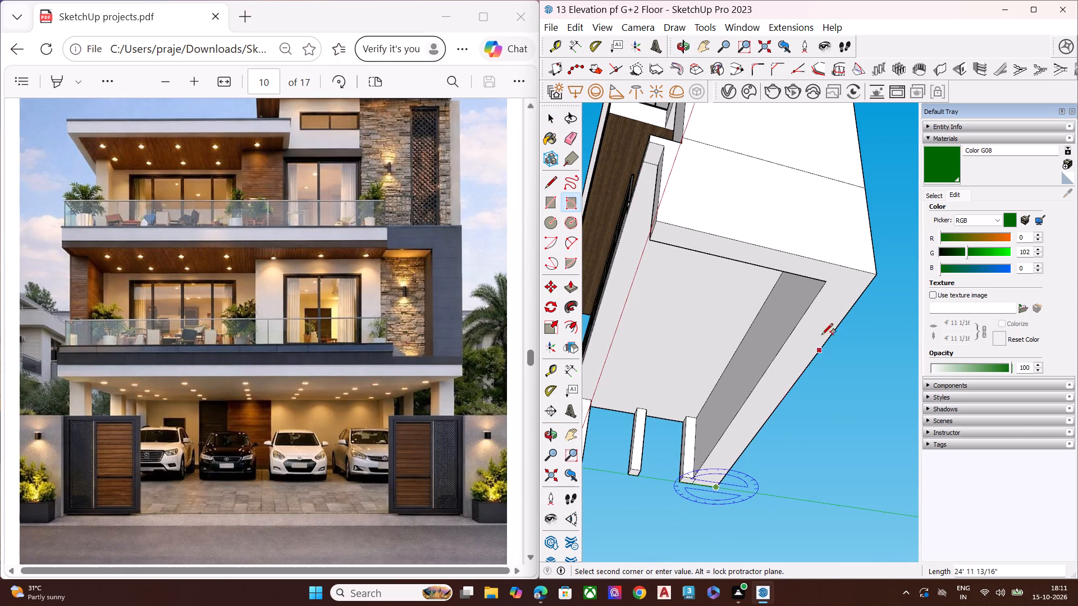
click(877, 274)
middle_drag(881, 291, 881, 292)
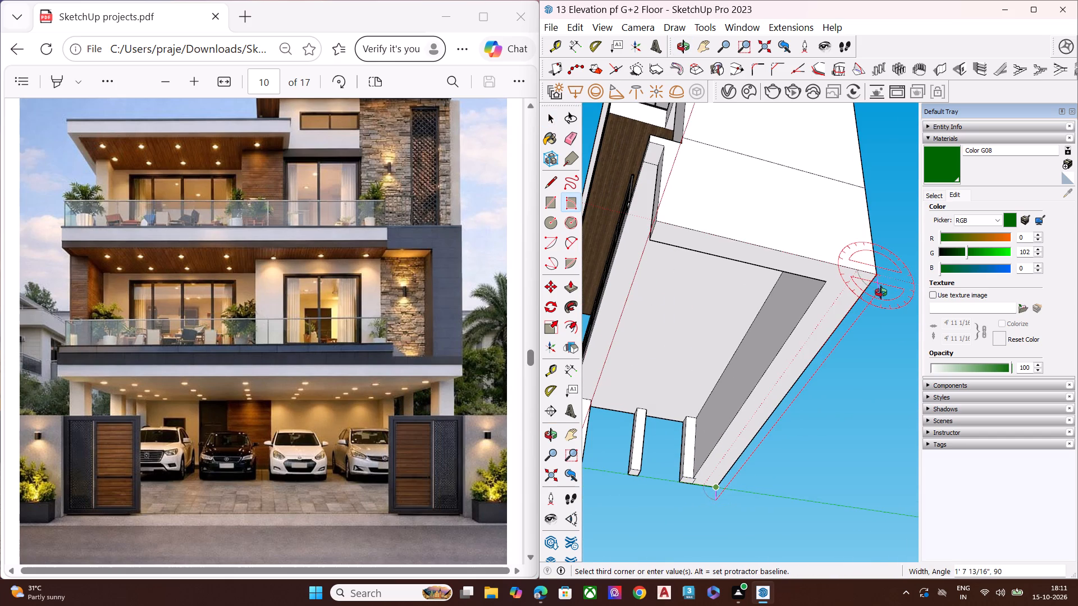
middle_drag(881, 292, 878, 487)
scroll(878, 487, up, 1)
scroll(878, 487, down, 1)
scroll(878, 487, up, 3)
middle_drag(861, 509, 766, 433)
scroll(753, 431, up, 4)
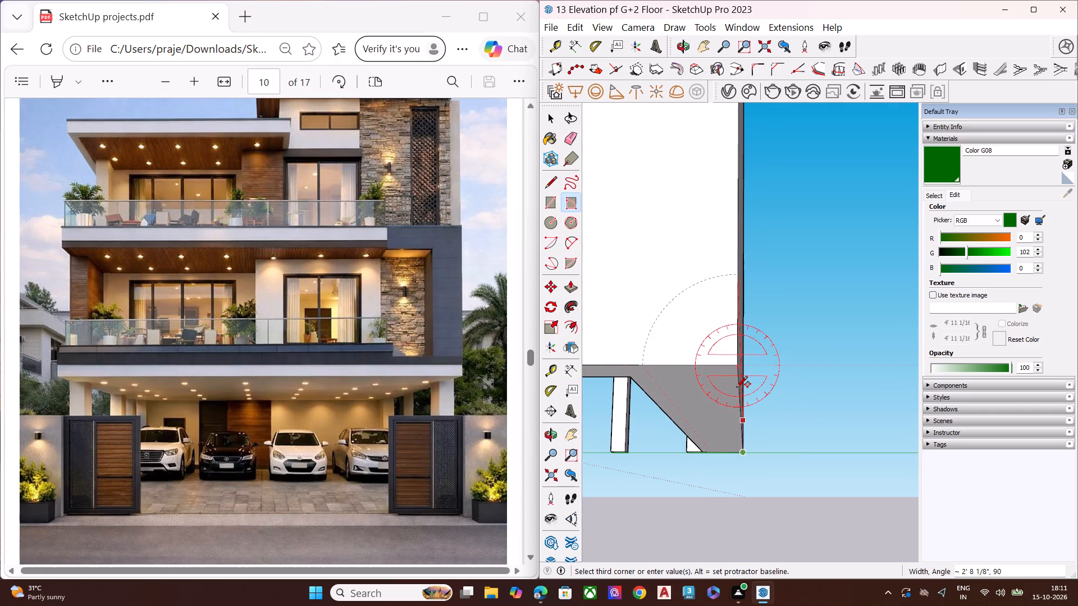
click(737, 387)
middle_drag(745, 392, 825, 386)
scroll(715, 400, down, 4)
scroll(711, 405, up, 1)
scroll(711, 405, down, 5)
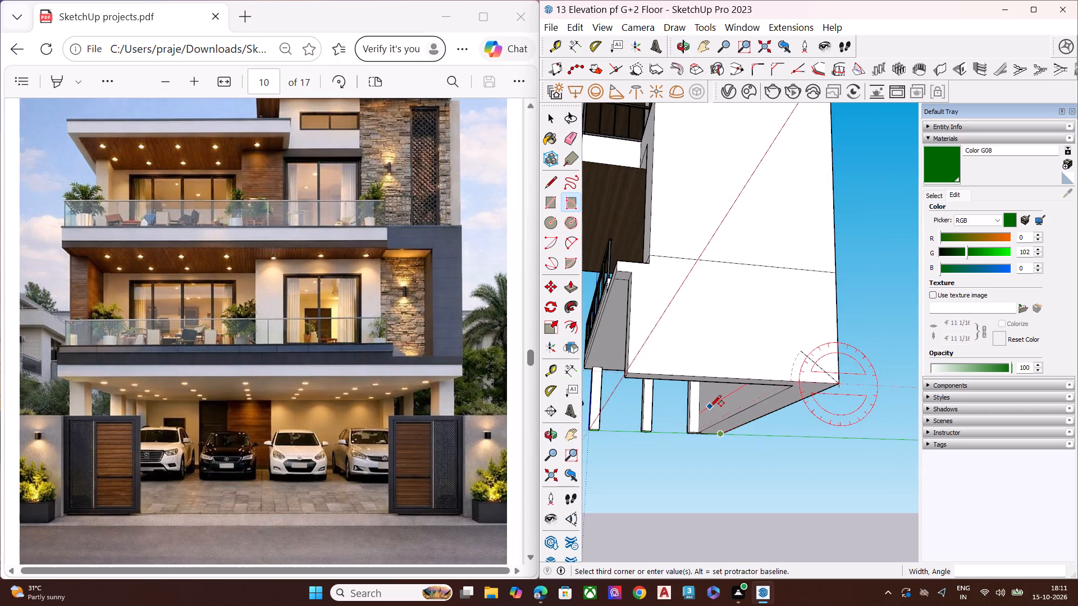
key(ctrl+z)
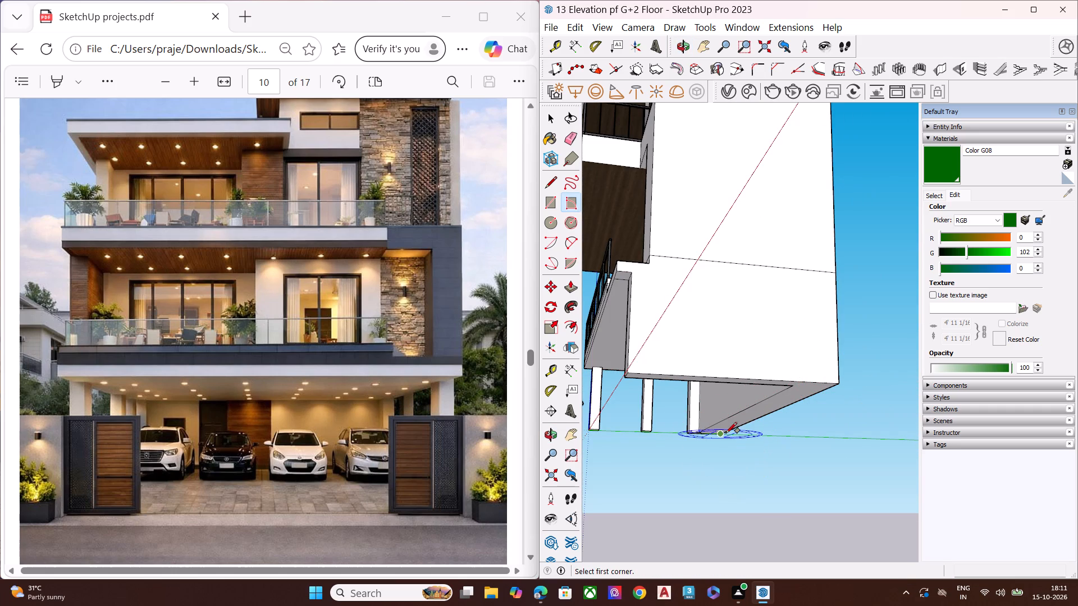
Draw an upright rotated rectangle about 1' 5" high below the house's rear base edge, spanning both rear corners, and make it a group.
middle_drag(720, 441, 675, 353)
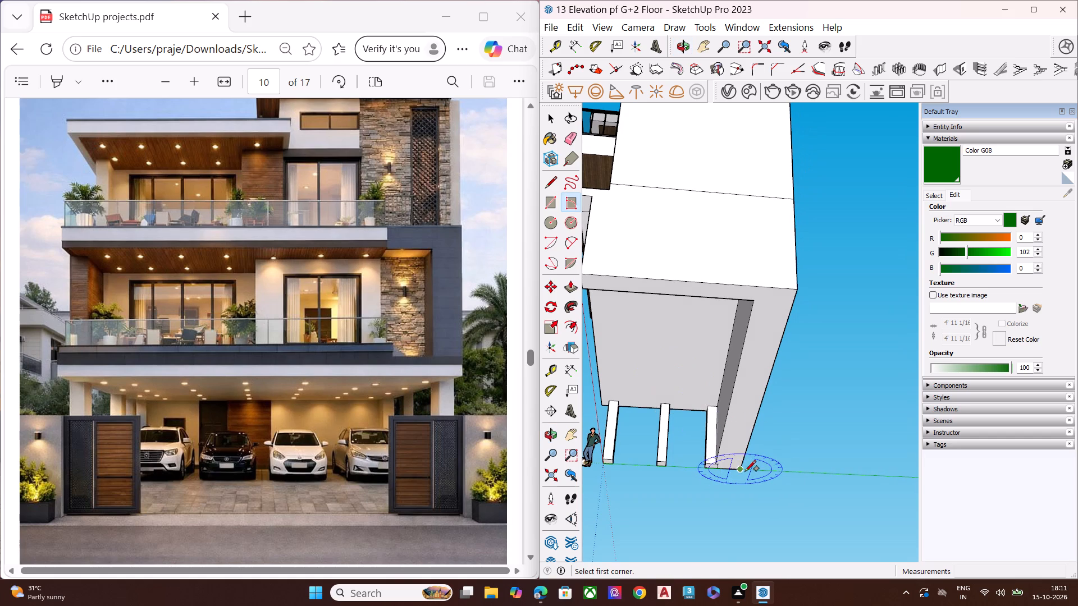
click(742, 470)
click(796, 290)
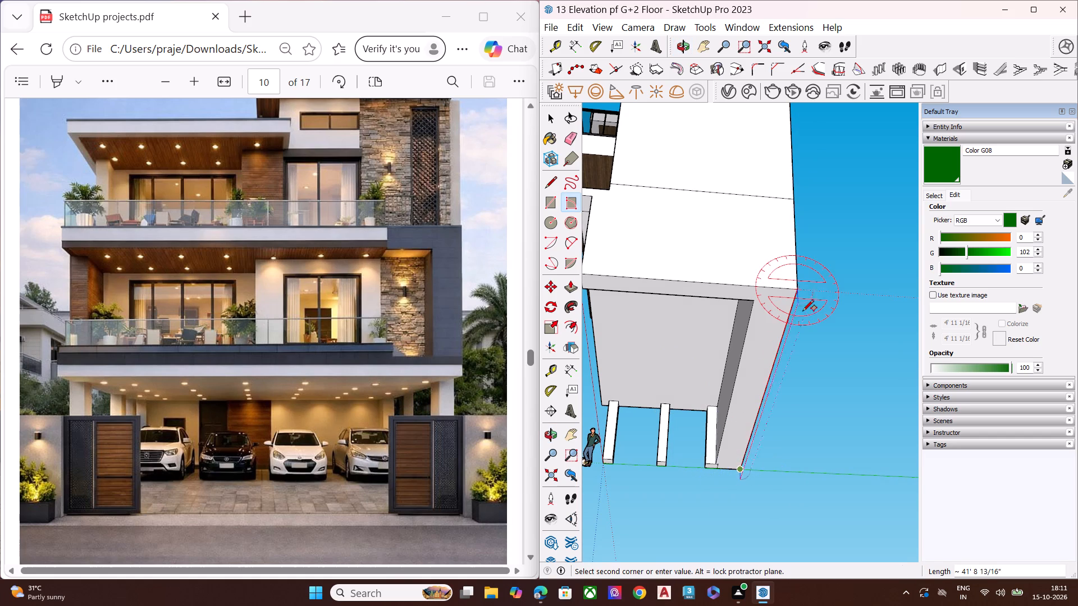
middle_drag(803, 310, 804, 447)
scroll(800, 466, up, 3)
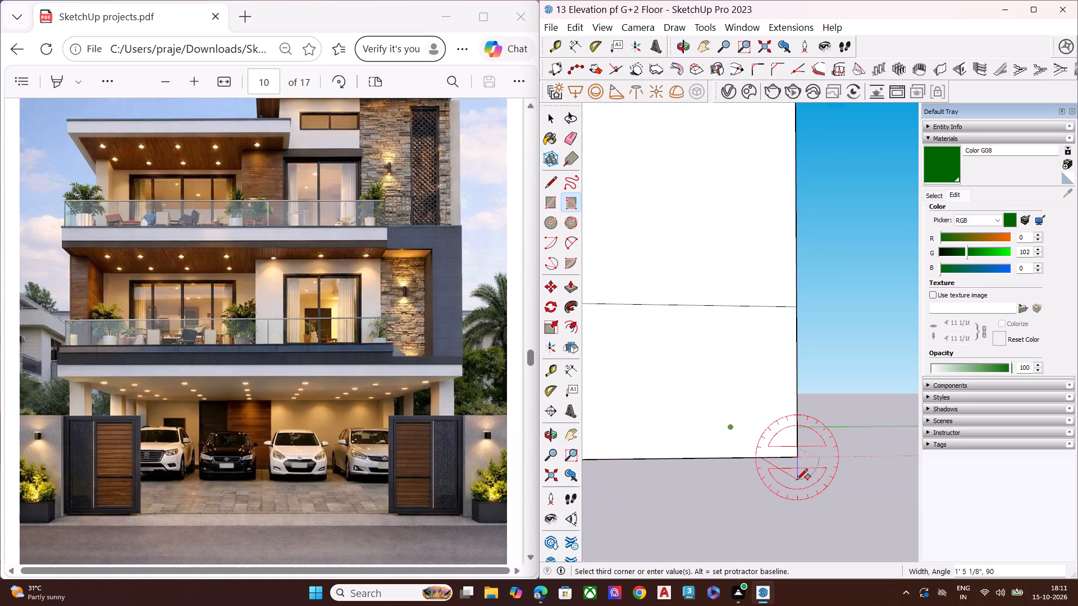
click(797, 480)
key(space)
double_click(792, 473)
right_click(792, 472)
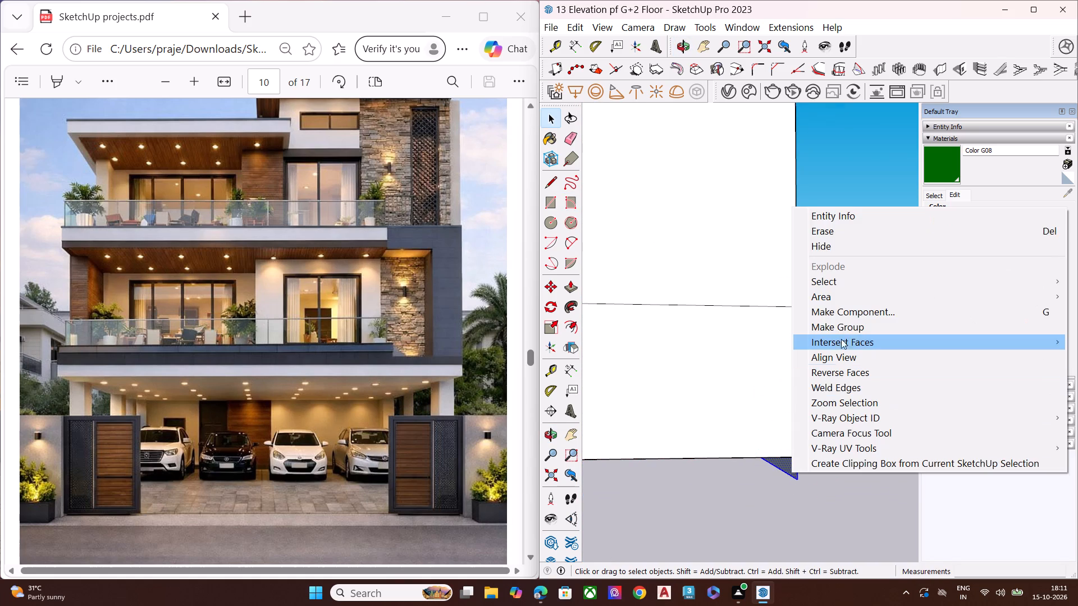
click(842, 328)
Inside the group, Push/Pull the rectangle forward about 17' 11" to the house front, forming a base slab under the ground floor.
scroll(779, 466, up, 5)
double_click(792, 463)
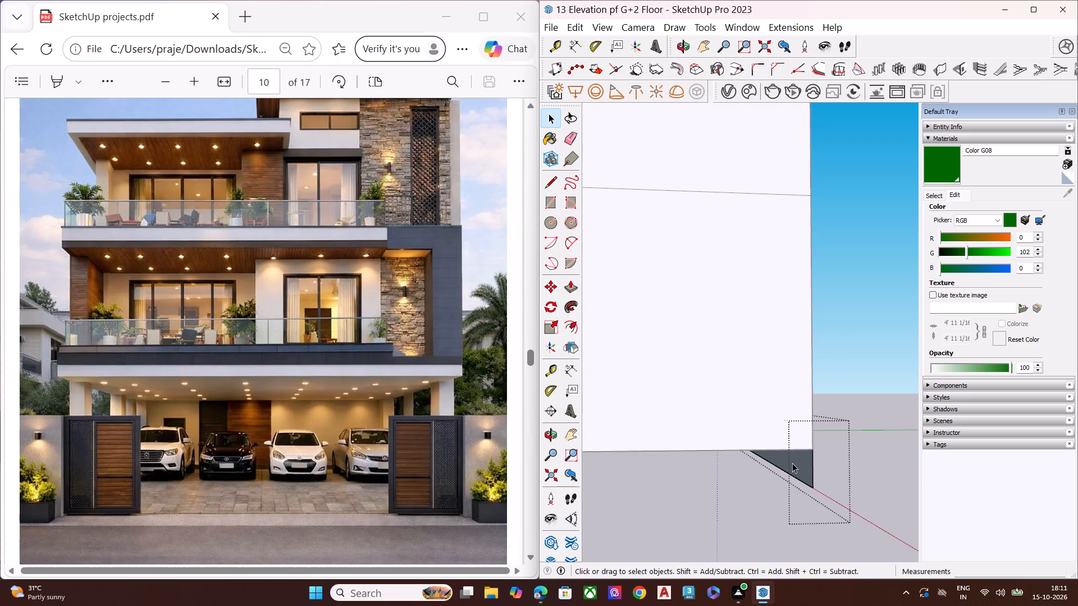
key(p)
click(799, 460)
scroll(801, 445, down, 10)
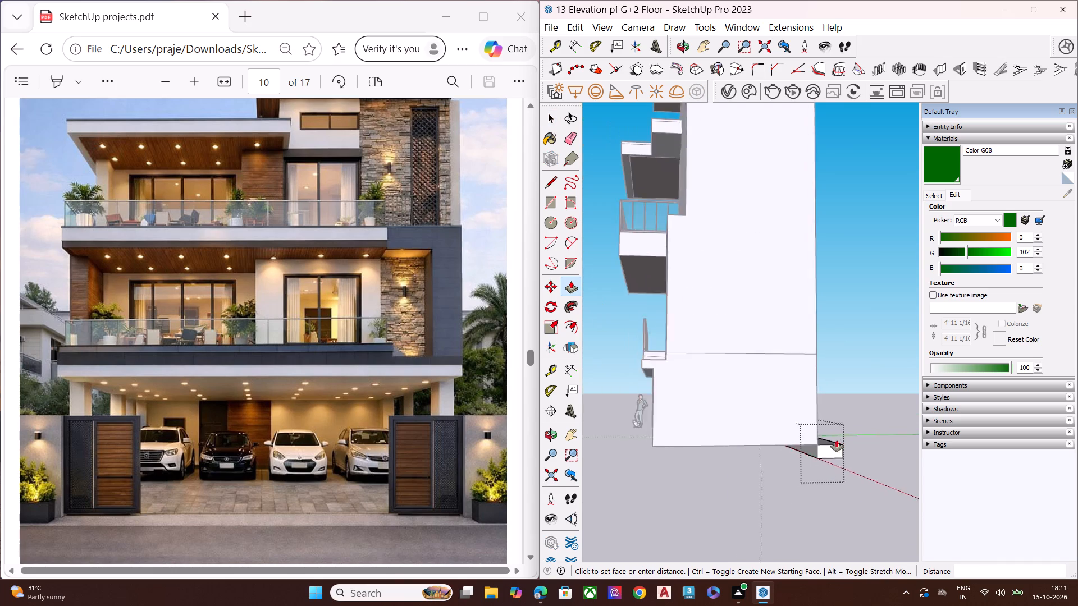
scroll(837, 440, down, 10)
scroll(714, 444, up, 8)
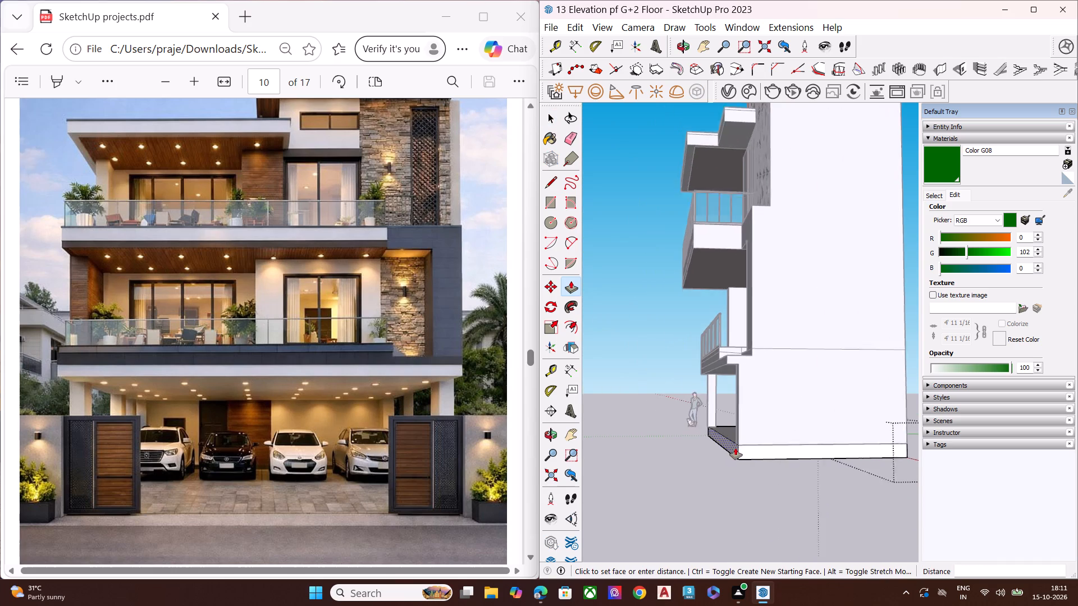
scroll(736, 448, up, 3)
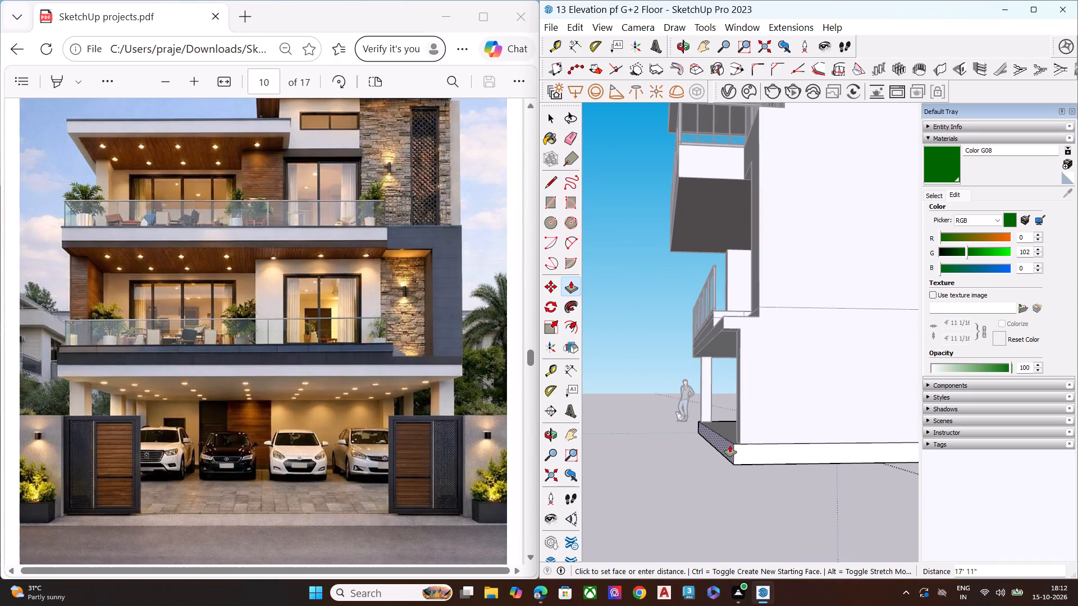
click(730, 445)
key(space)
click(703, 484)
Inspect the new base slab from the front, side and back of the house.
middle_drag(683, 481, 695, 488)
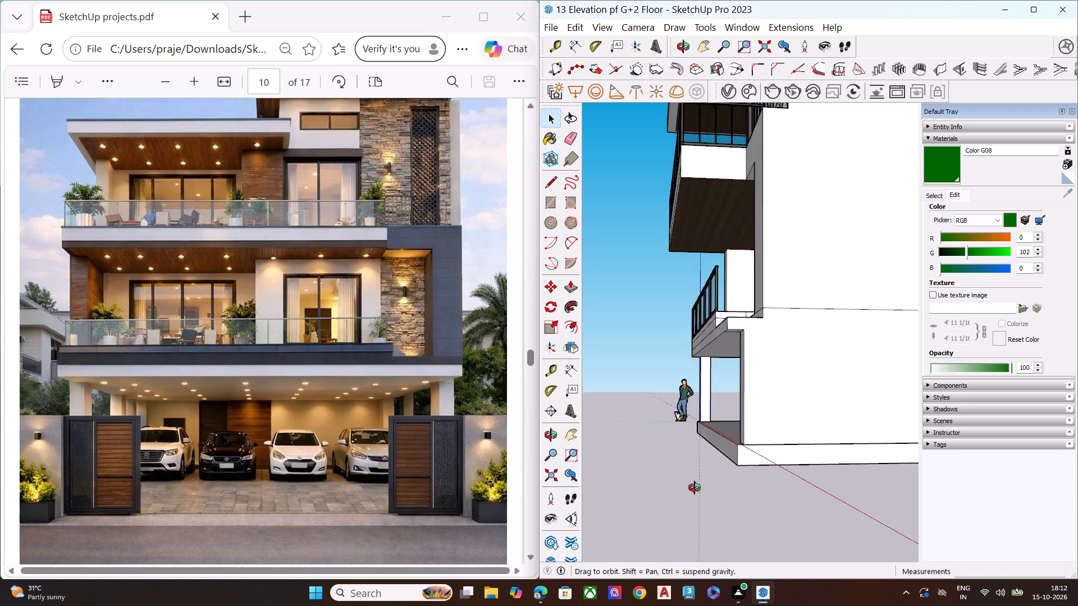
middle_drag(695, 488, 877, 515)
scroll(734, 486, up, 1)
scroll(704, 465, down, 6)
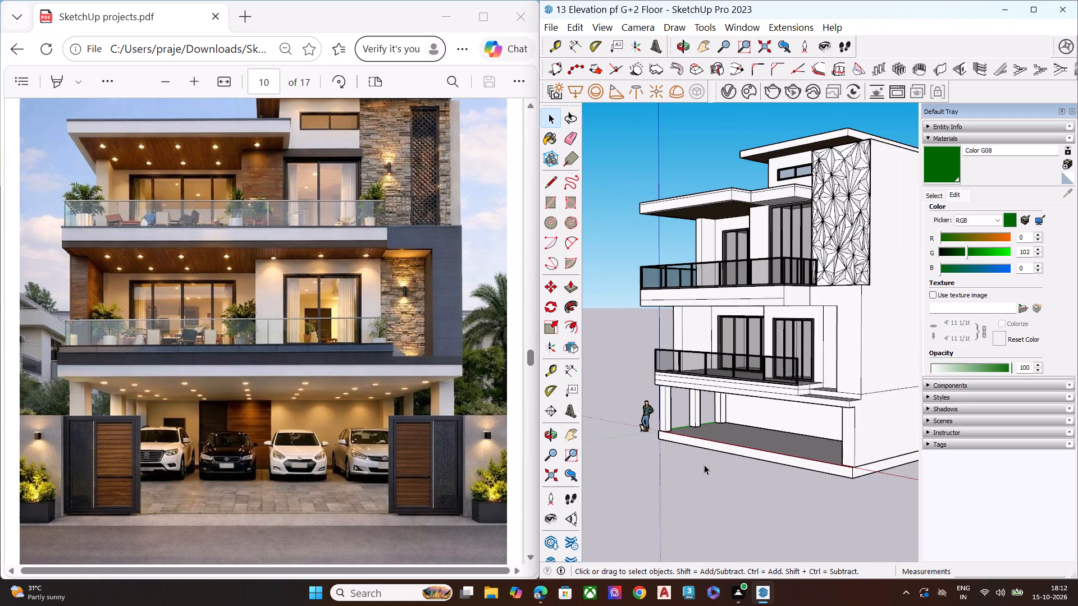
scroll(704, 465, down, 2)
middle_drag(830, 486, 640, 516)
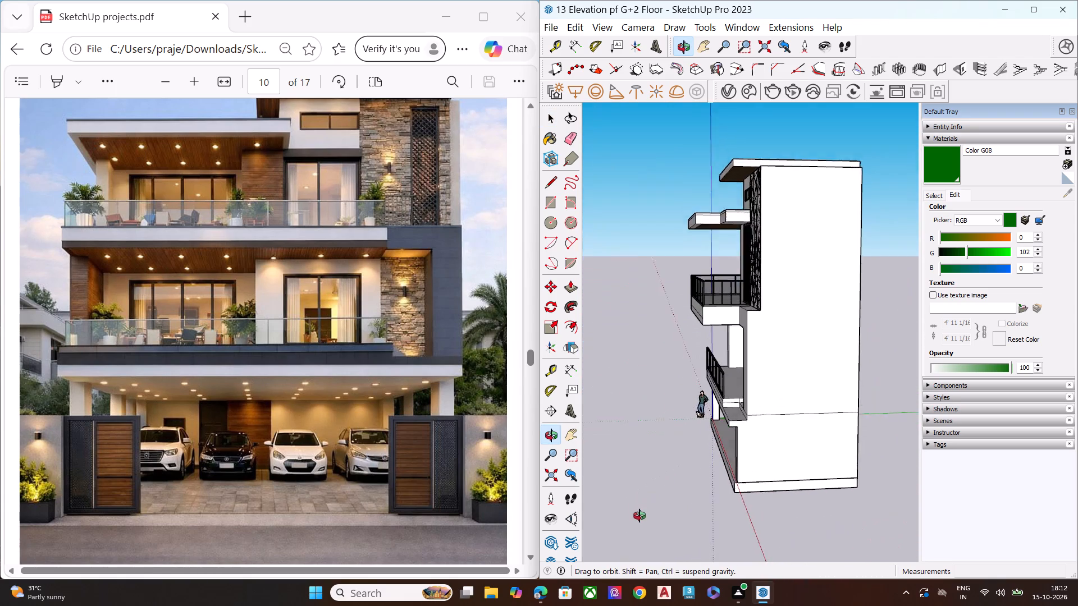
middle_drag(640, 516, 704, 521)
middle_drag(724, 517, 496, 540)
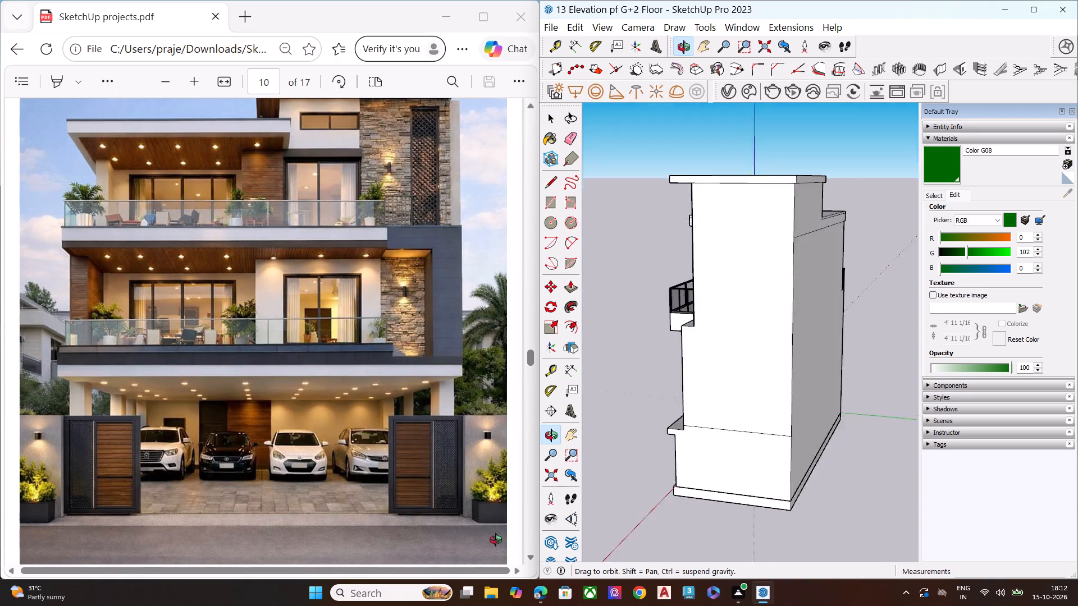
middle_drag(496, 540, 376, 554)
middle_drag(451, 536, 674, 516)
scroll(578, 338, down, 7)
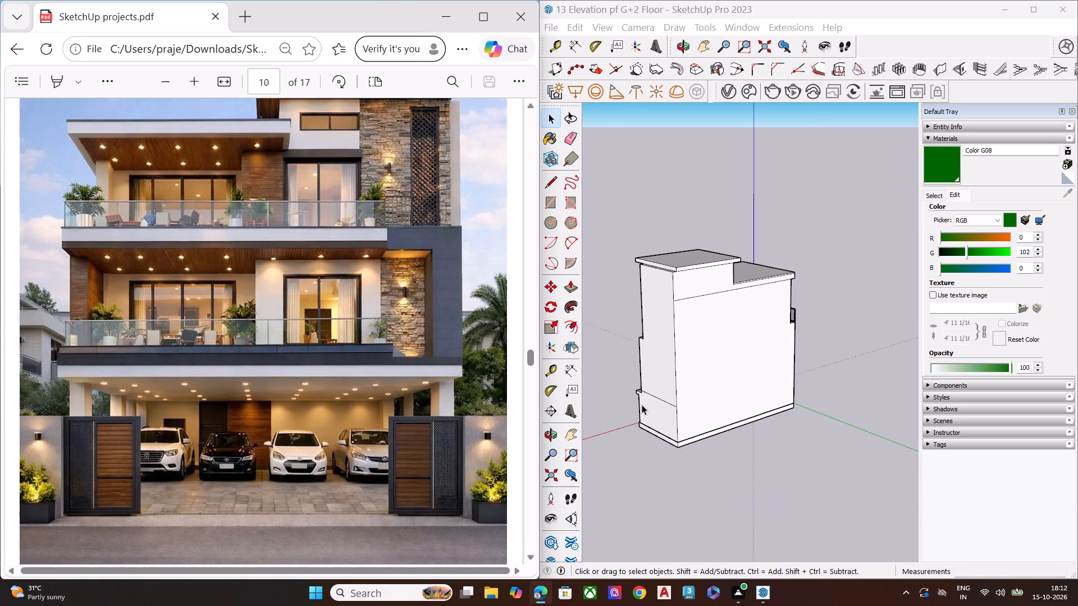
middle_drag(642, 405, 1056, 407)
middle_drag(734, 453, 974, 351)
middle_drag(723, 384, 752, 378)
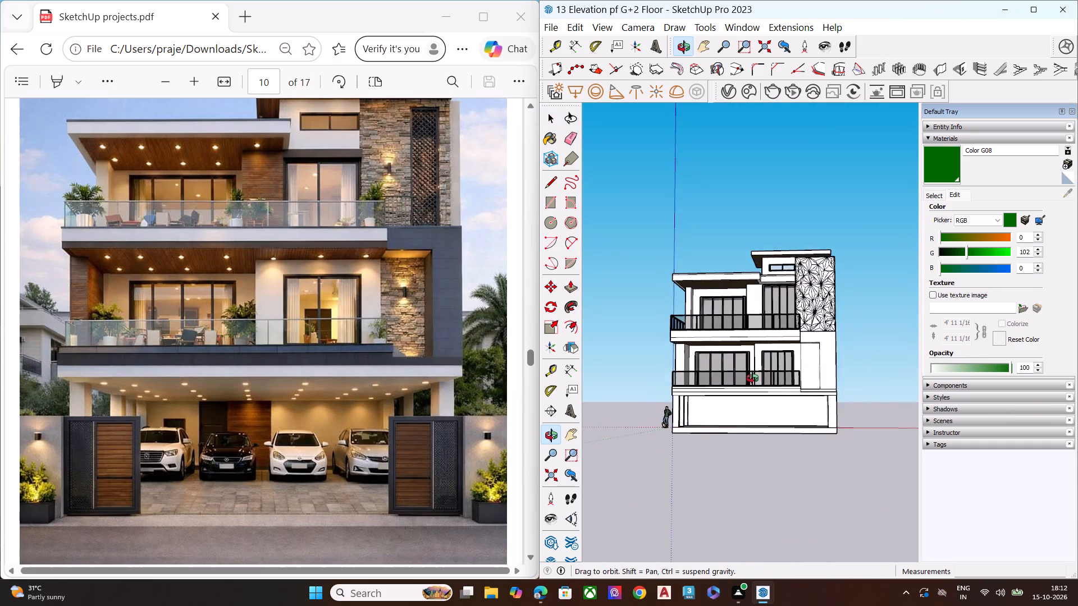
middle_drag(752, 378, 753, 378)
Examine the whole front elevation with its new base against the page 10 reference.
scroll(753, 378, up, 4)
middle_drag(754, 306, 775, 321)
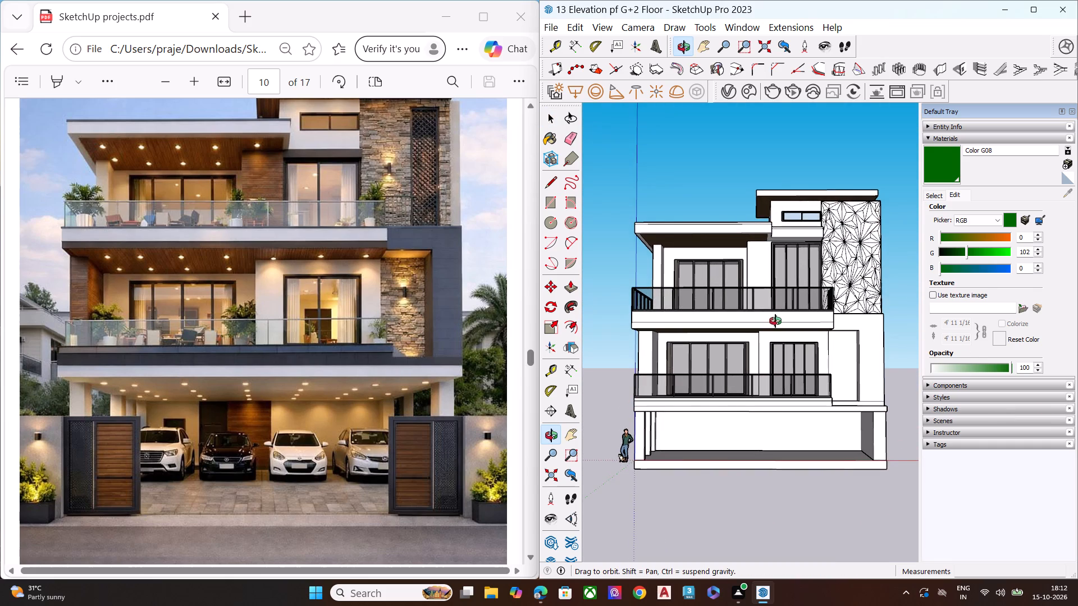
middle_drag(775, 321, 747, 320)
scroll(753, 325, up, 1)
key(space)
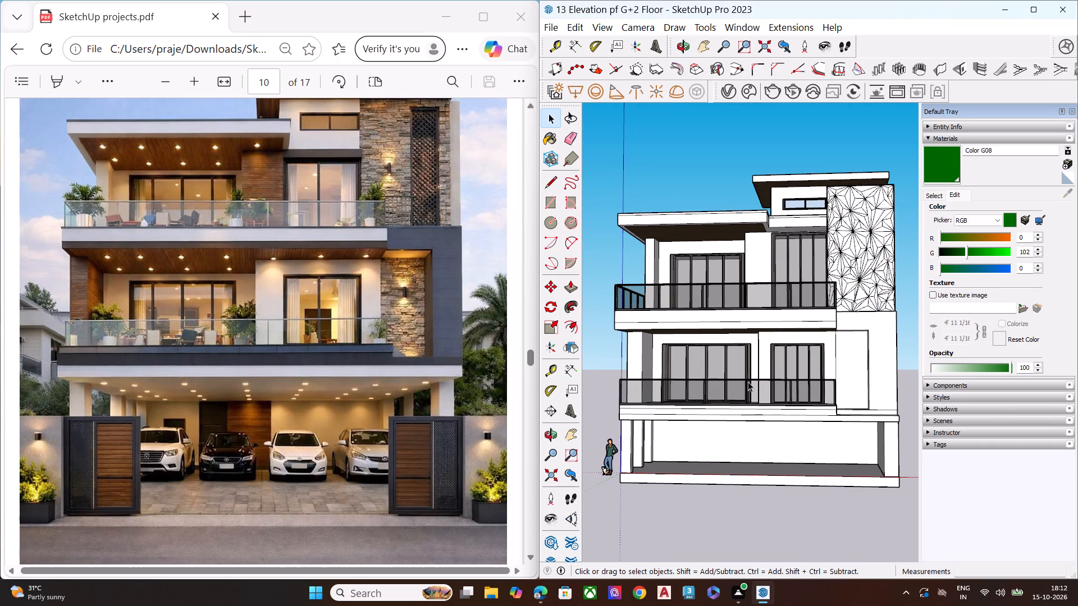
text(h)
drag(754, 382, 739, 391)
middle_drag(746, 396, 778, 394)
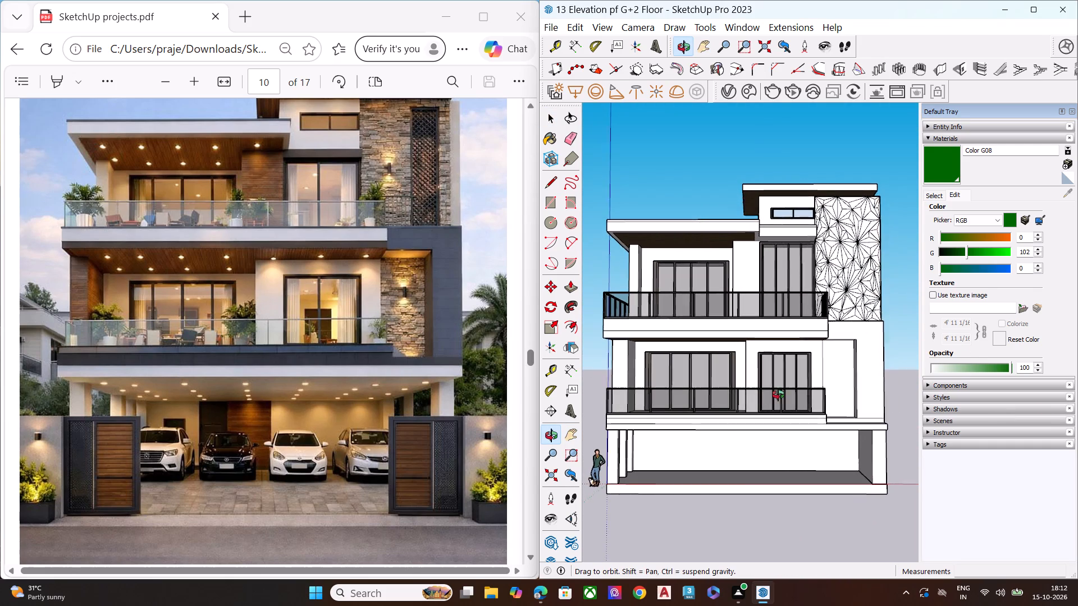
middle_drag(778, 394, 779, 394)
scroll(771, 421, down, 1)
middle_drag(762, 421, 764, 402)
scroll(747, 375, up, 1)
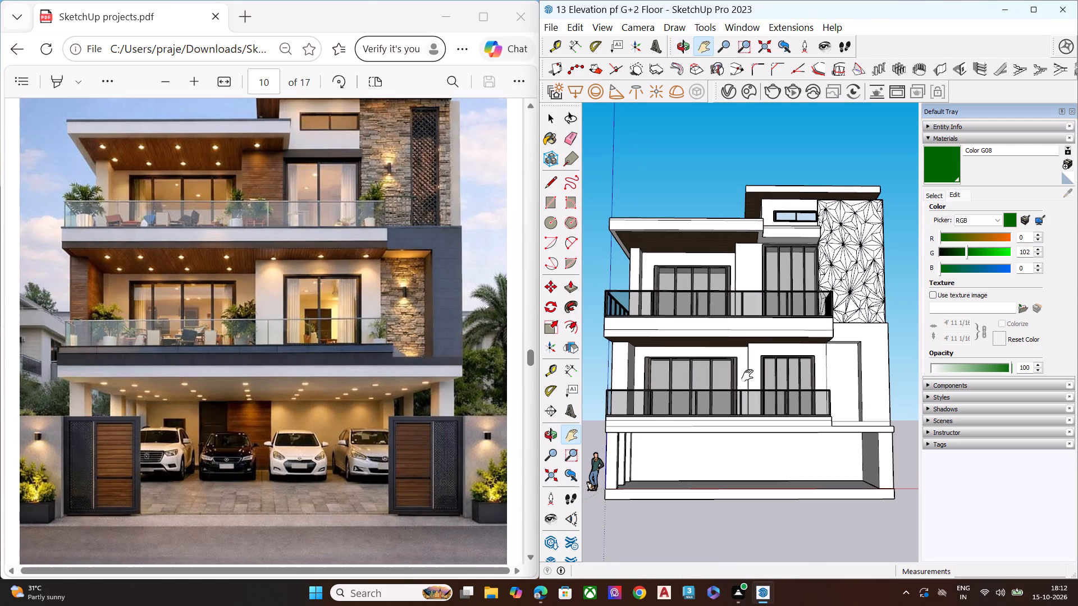
scroll(770, 293, down, 4)
middle_drag(766, 372, 773, 386)
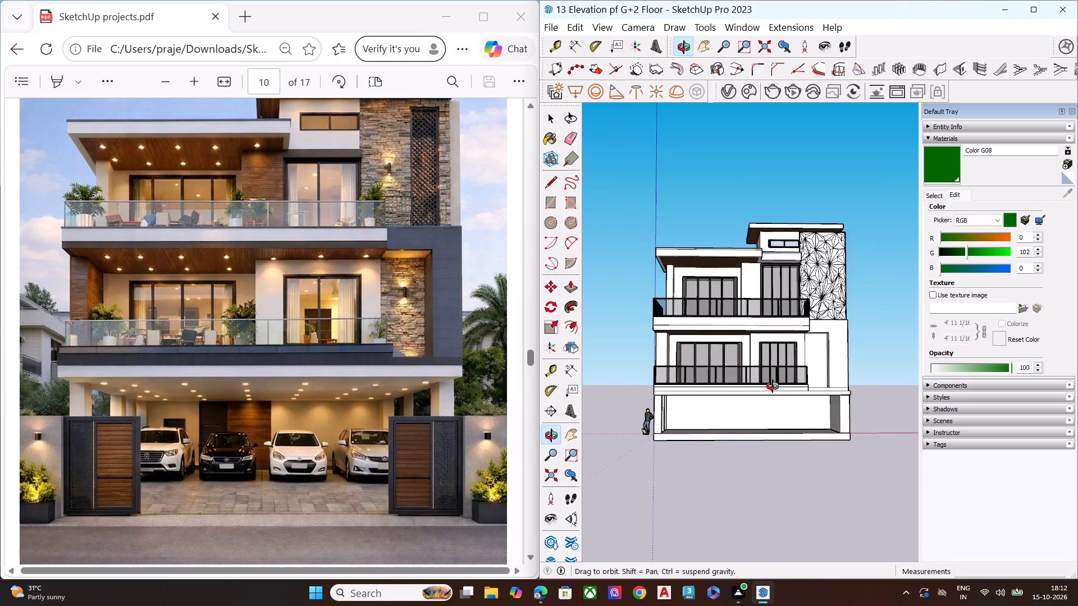
middle_drag(773, 386, 746, 410)
scroll(783, 404, up, 2)
middle_drag(770, 398, 780, 391)
key(space)
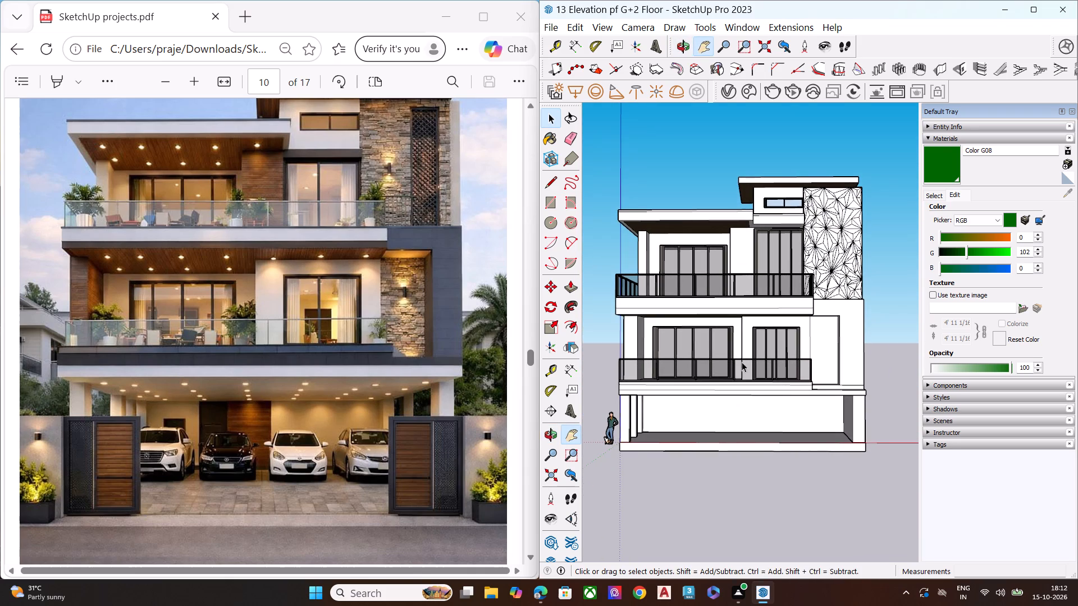
middle_drag(708, 366, 727, 361)
key(h)
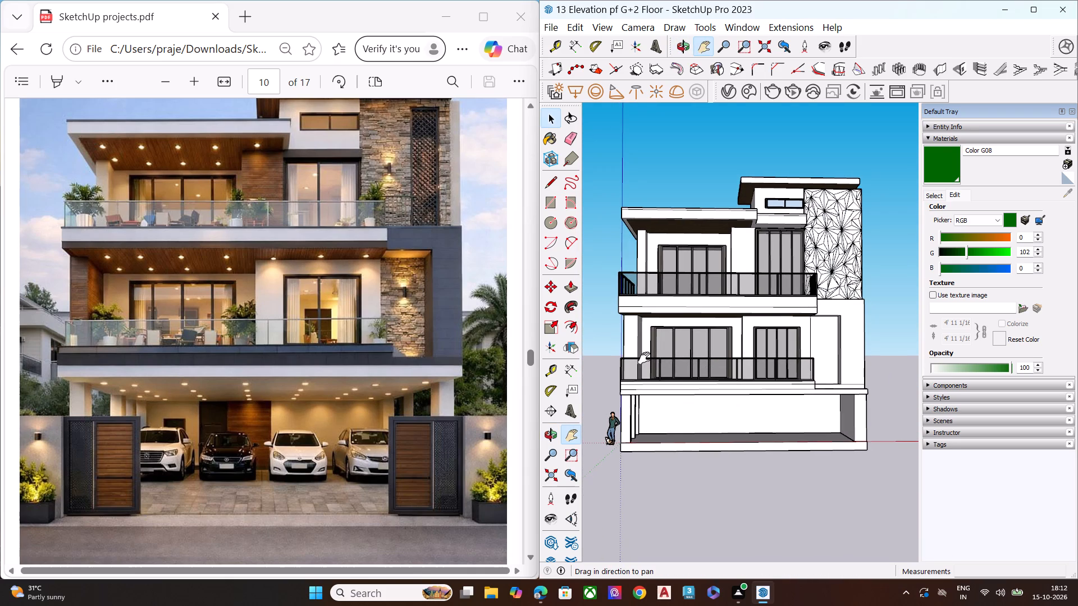
drag(627, 360, 634, 368)
scroll(712, 369, up, 1)
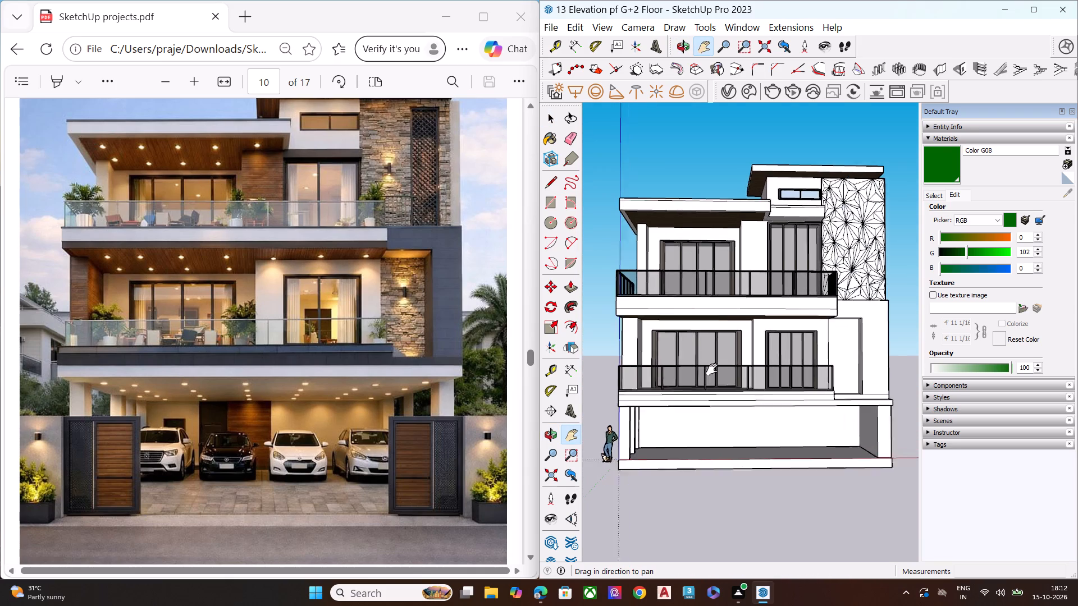
Examine the upper balcony's tall window and the roof slab underside above it up close.
scroll(712, 369, up, 1)
middle_drag(805, 227, 810, 183)
scroll(806, 210, up, 9)
scroll(774, 259, up, 6)
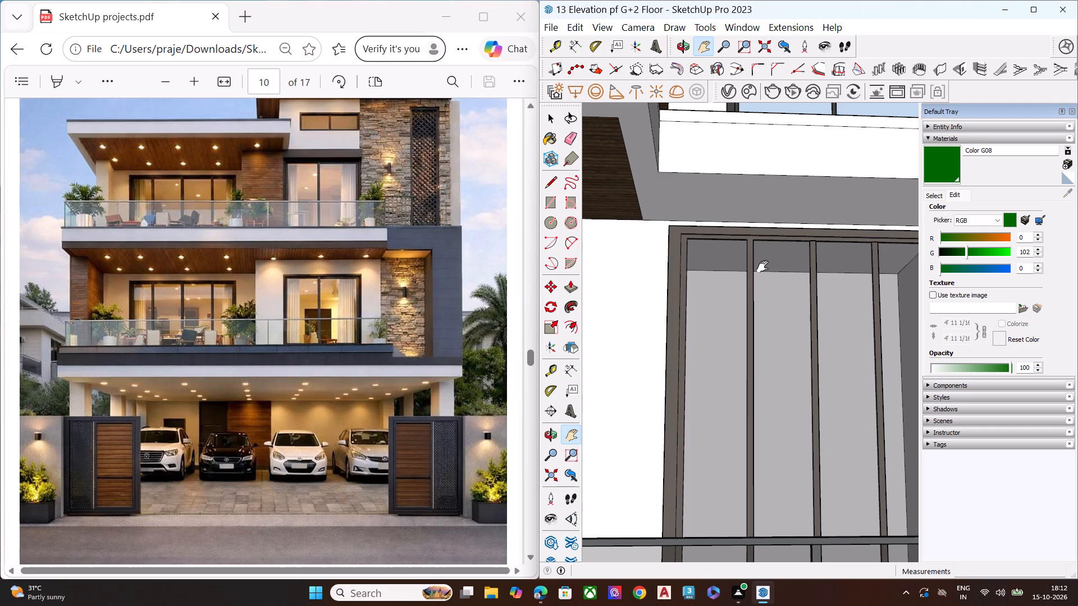
scroll(776, 286, down, 2)
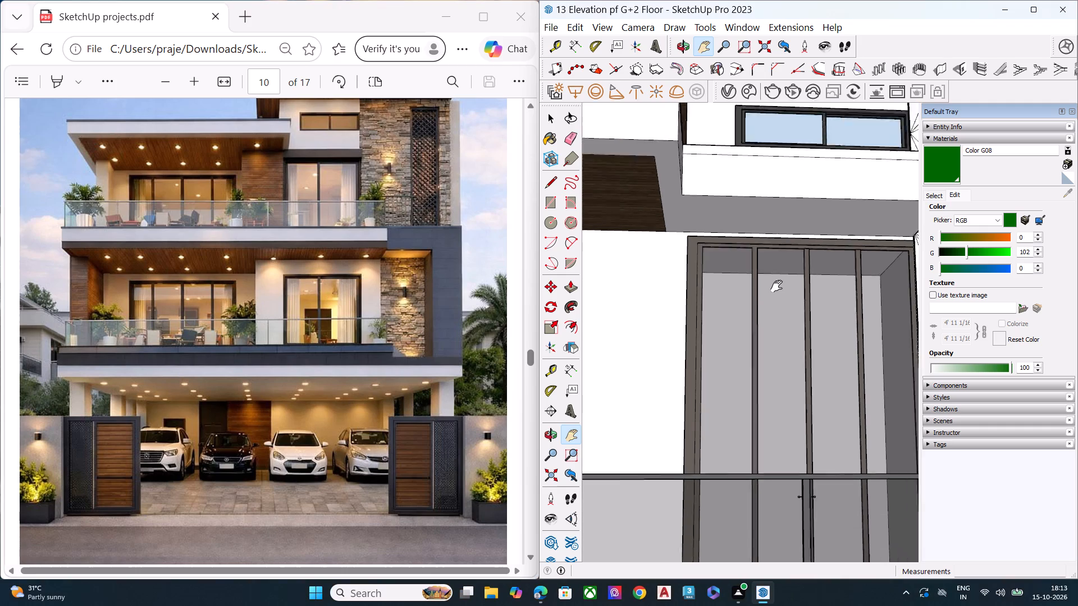
scroll(776, 286, down, 2)
key(space)
scroll(753, 245, down, 1)
middle_drag(753, 255, 638, 329)
scroll(777, 293, up, 1)
scroll(775, 288, down, 5)
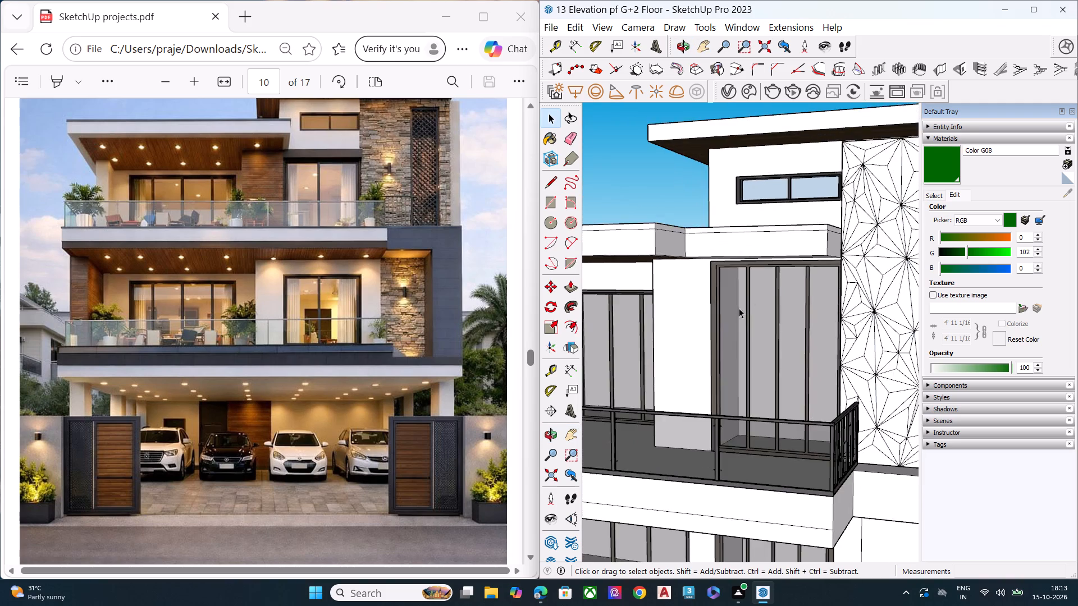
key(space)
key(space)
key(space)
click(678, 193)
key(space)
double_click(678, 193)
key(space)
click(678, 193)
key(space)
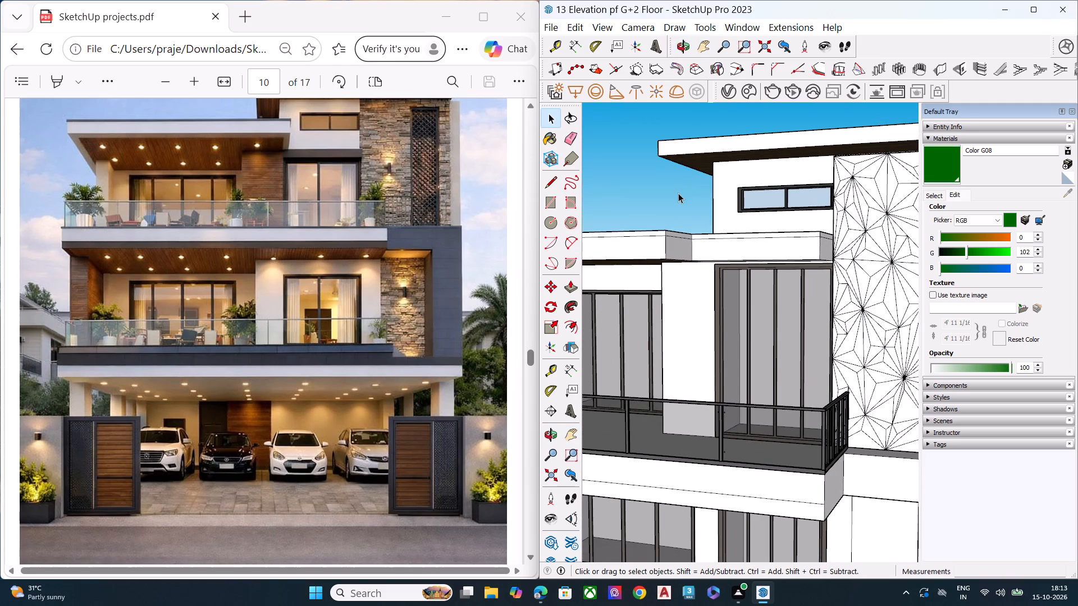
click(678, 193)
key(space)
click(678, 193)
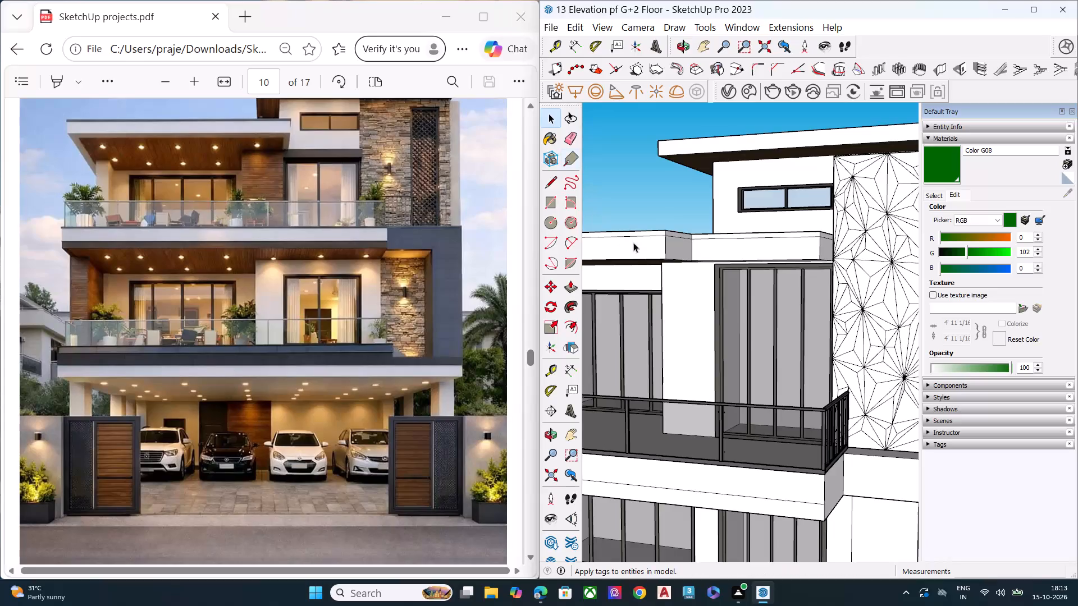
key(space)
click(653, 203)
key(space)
Examine the upper-floor facade, patterned panel and side wall from several angles.
scroll(636, 193, down, 8)
middle_drag(667, 259, 955, 244)
middle_drag(810, 237, 810, 223)
scroll(810, 231, up, 13)
scroll(810, 223, down, 14)
scroll(814, 263, up, 1)
scroll(814, 263, down, 2)
middle_drag(791, 363, 626, 392)
scroll(789, 196, up, 4)
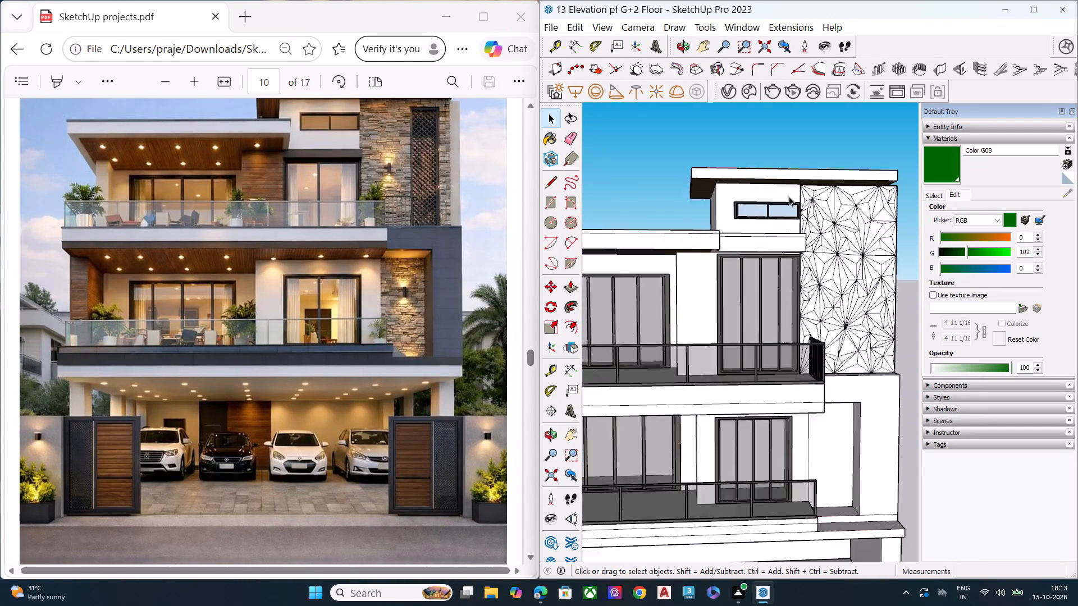
Scale the small top-floor window shorter by raising its bottom edge, exposing the sill of its opening.
scroll(789, 196, up, 5)
scroll(747, 225, up, 8)
click(751, 221)
scroll(755, 218, up, 10)
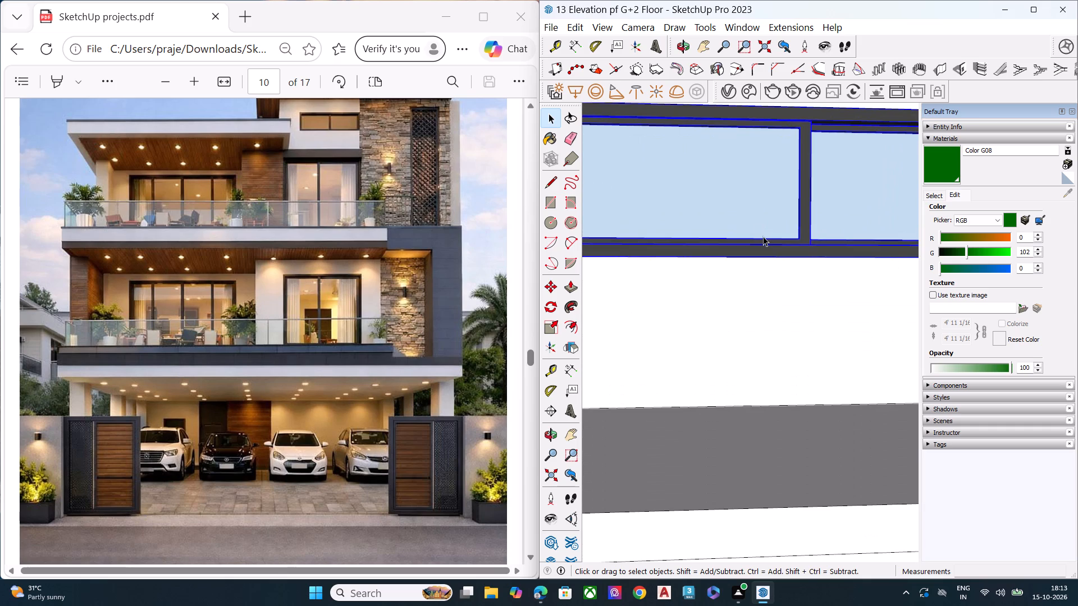
key(s)
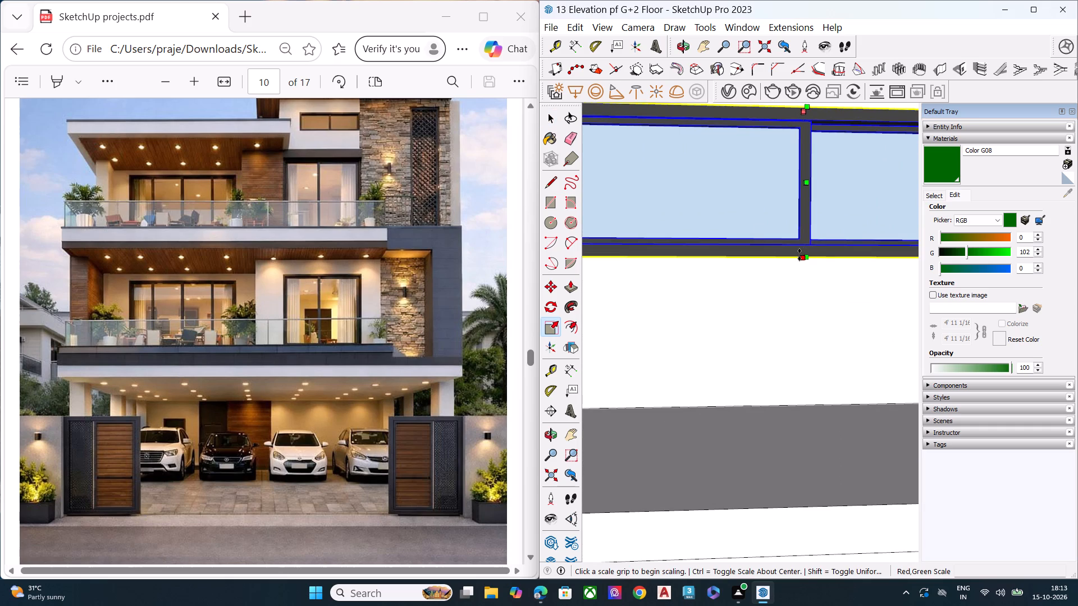
click(800, 255)
click(800, 216)
Push/Pull the sill face under the small top-floor window downward to make its wall opening taller.
middle_drag(782, 186, 922, 167)
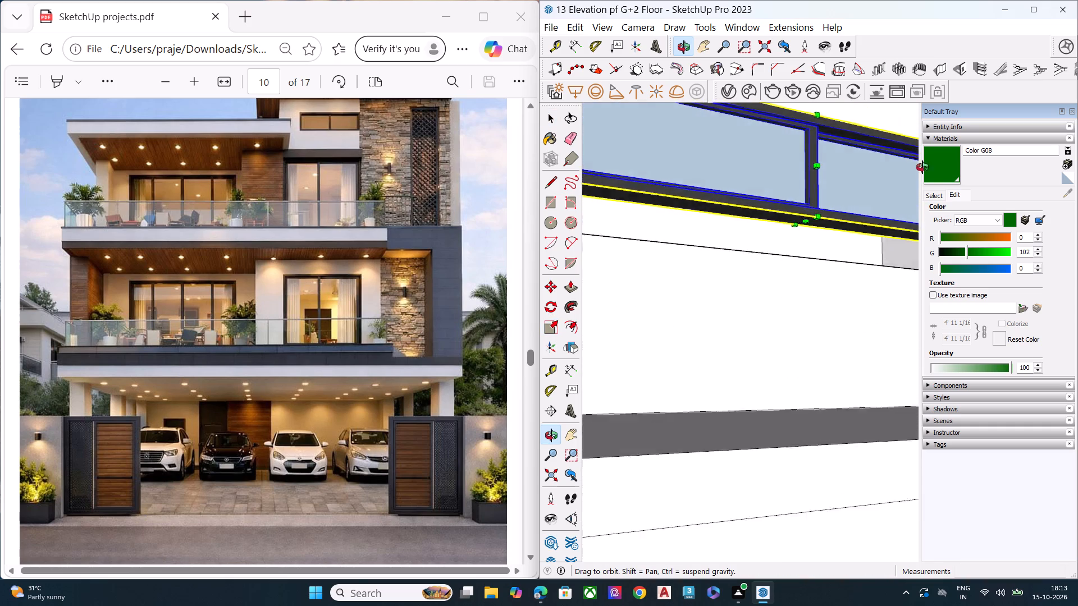
middle_drag(922, 167, 901, 302)
middle_drag(805, 256, 777, 242)
click(776, 226)
click(776, 226)
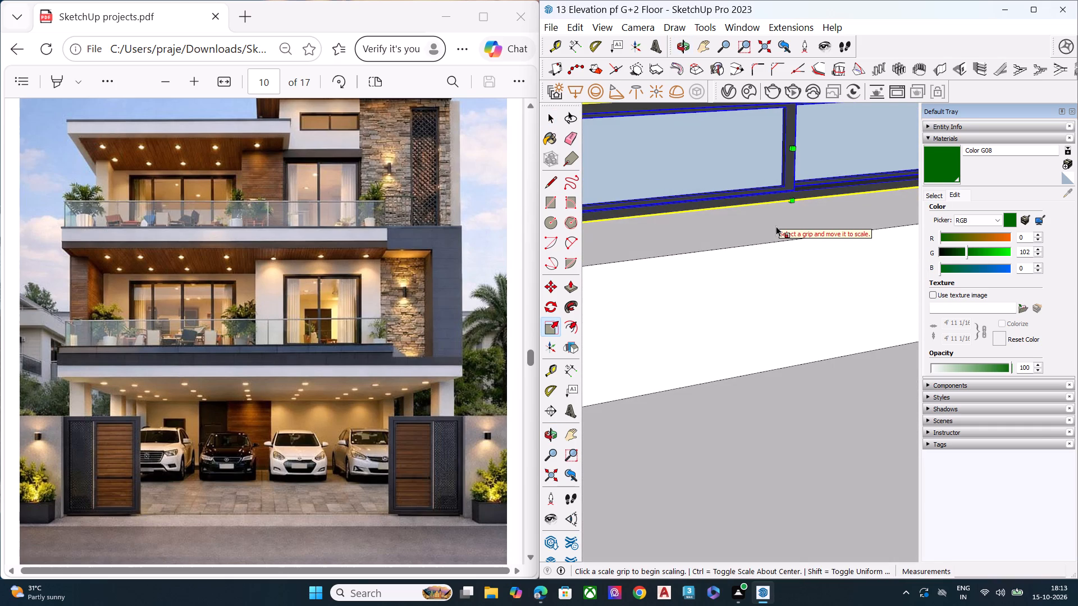
key(space)
click(777, 230)
key(p)
click(777, 230)
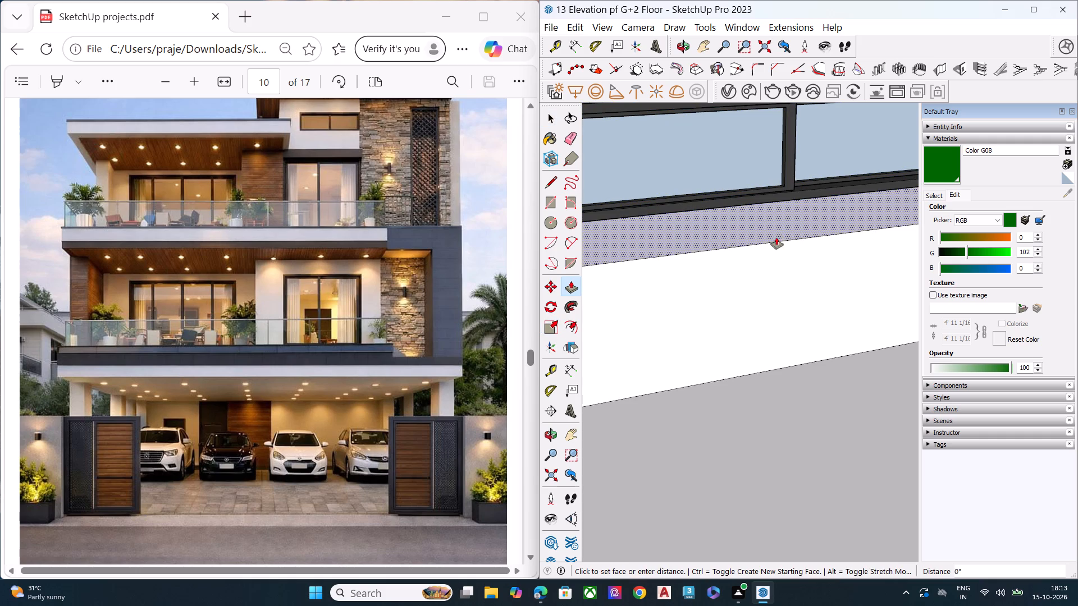
click(780, 260)
key(space)
Scale the small top-floor window's height by about 1.74, down to the bottom of its enlarged opening.
middle_drag(787, 269, 702, 186)
scroll(702, 175, up, 1)
scroll(793, 168, down, 8)
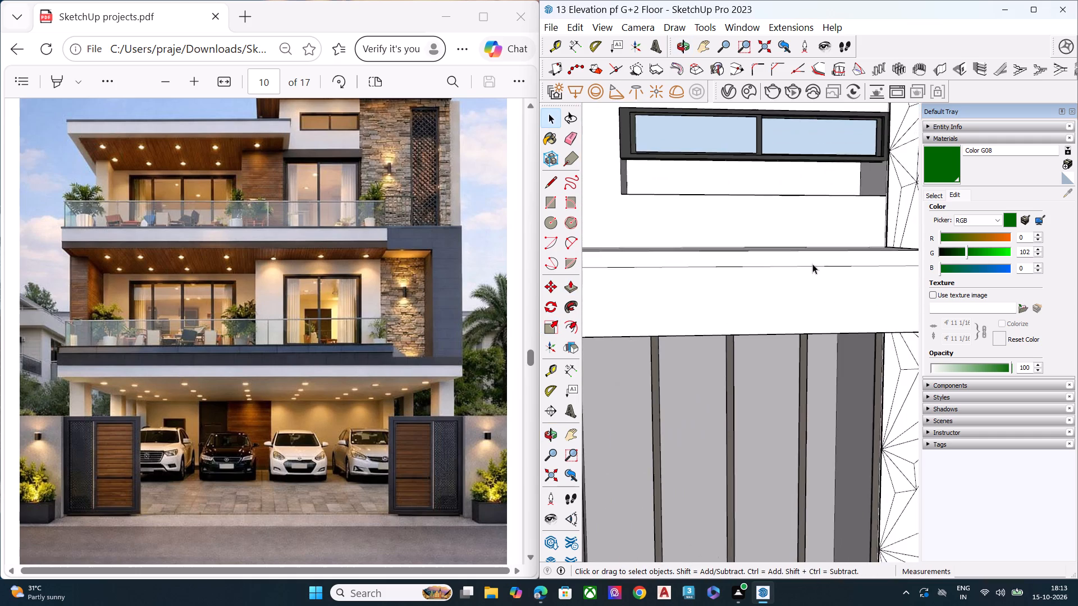
middle_drag(791, 278, 750, 278)
scroll(760, 168, up, 3)
scroll(766, 158, down, 1)
scroll(767, 157, up, 4)
scroll(767, 157, down, 1)
scroll(767, 157, up, 1)
scroll(767, 157, down, 6)
scroll(767, 201, up, 1)
scroll(767, 210, down, 2)
scroll(743, 138, up, 5)
scroll(747, 146, down, 2)
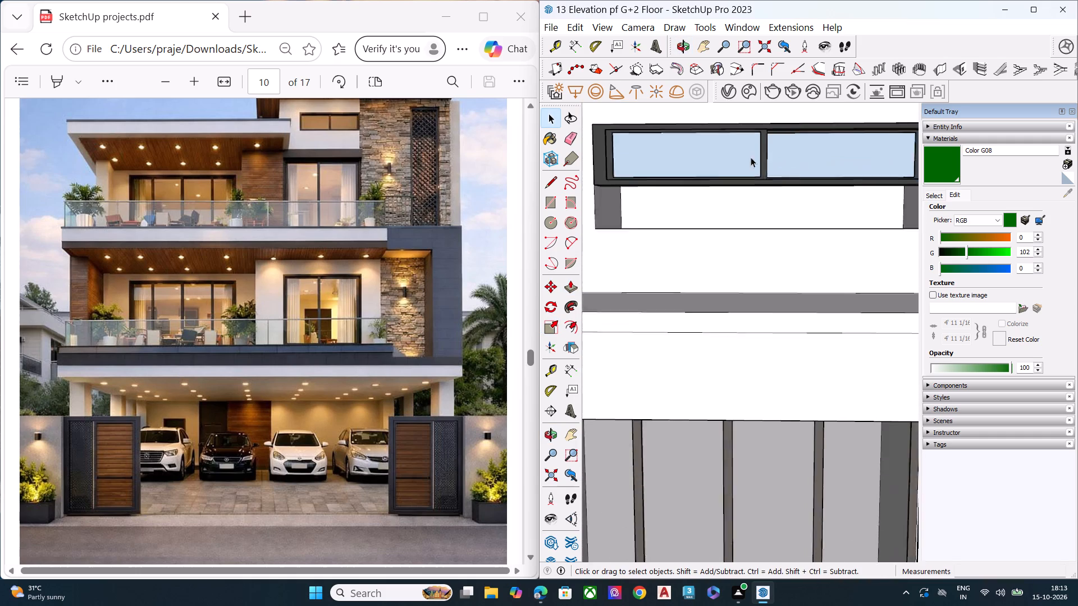
scroll(751, 157, down, 4)
key(s)
scroll(762, 181, up, 1)
click(759, 165)
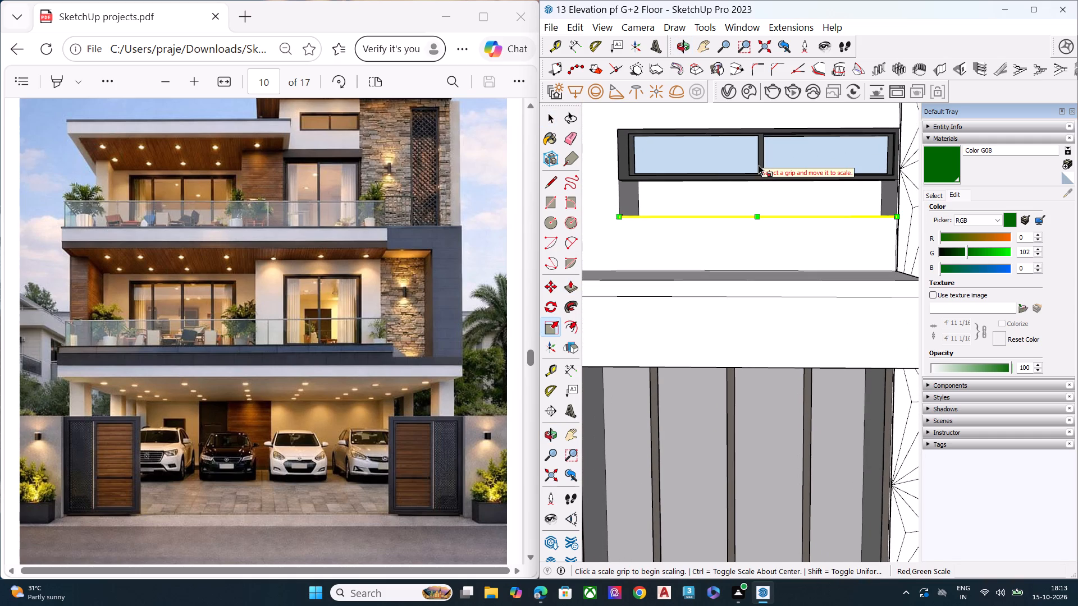
key(space)
click(757, 171)
key(s)
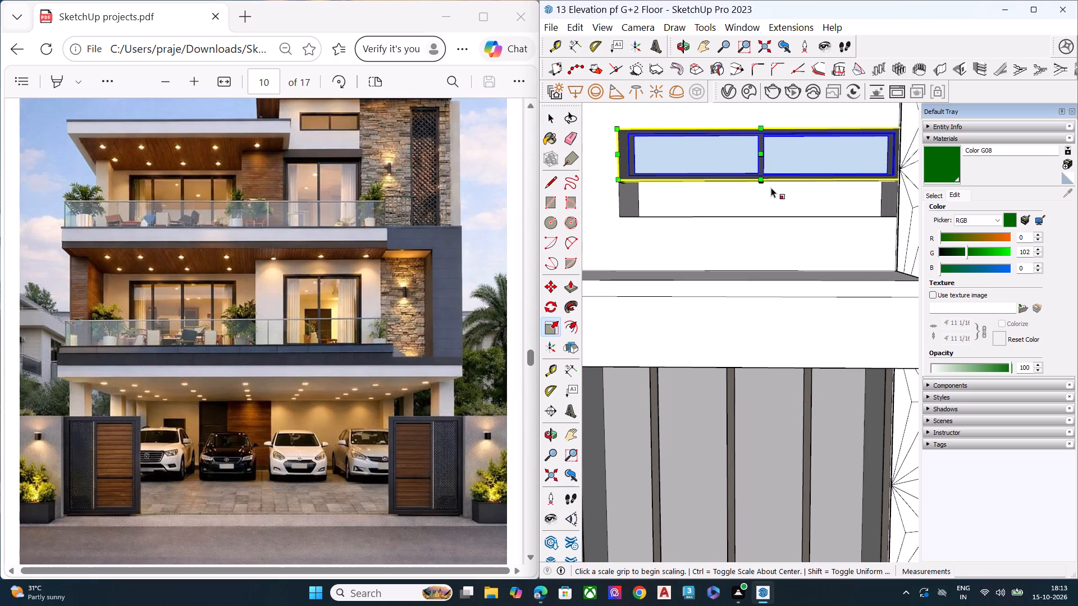
click(766, 177)
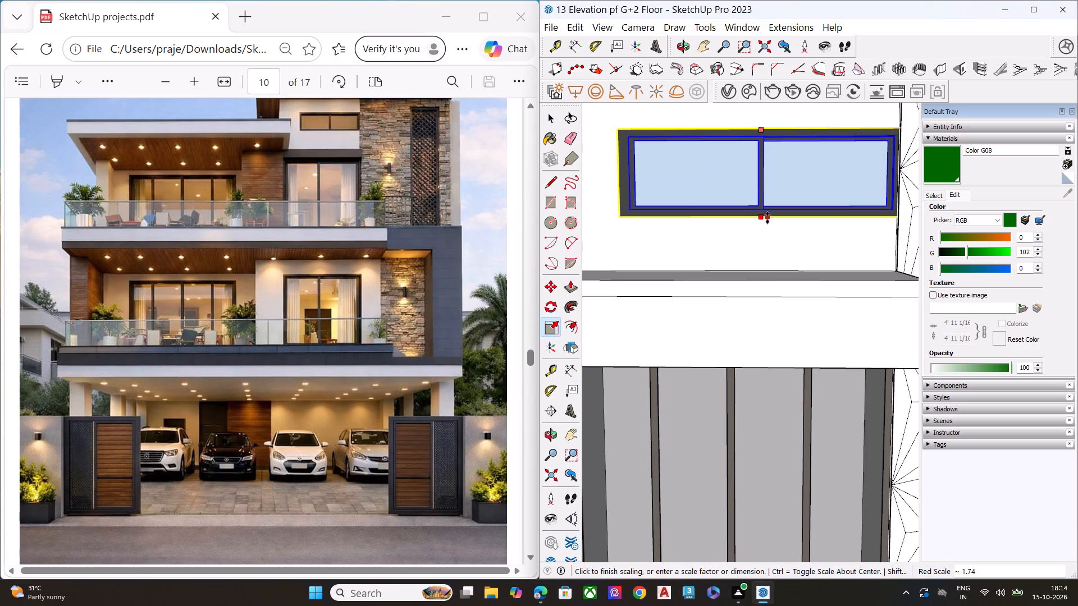
click(768, 218)
key(space)
scroll(761, 218, down, 2)
scroll(761, 218, up, 1)
scroll(761, 218, down, 8)
scroll(762, 217, up, 1)
scroll(762, 217, down, 6)
click(776, 122)
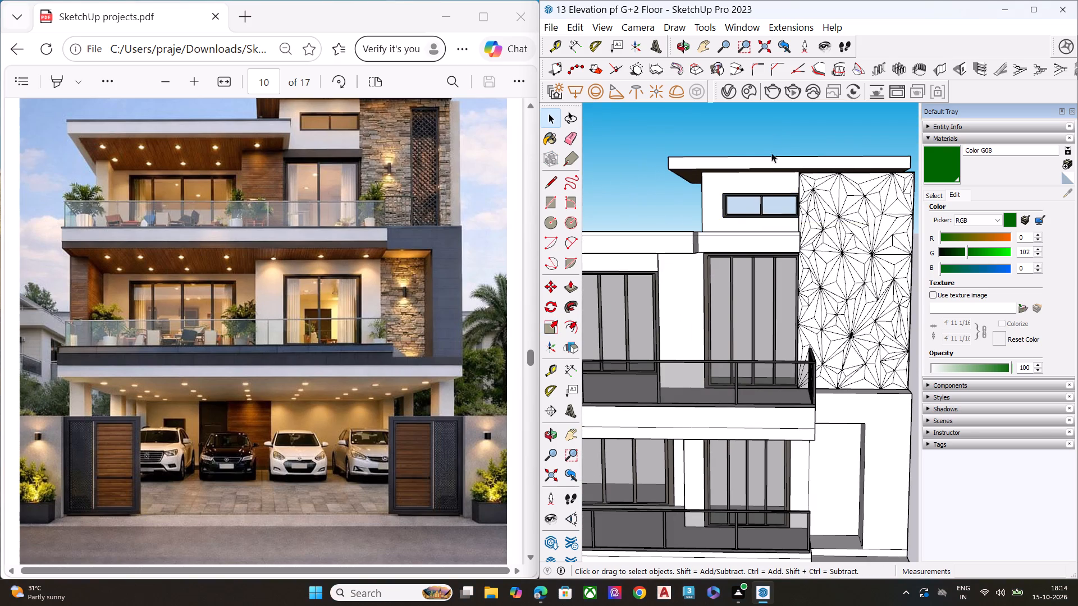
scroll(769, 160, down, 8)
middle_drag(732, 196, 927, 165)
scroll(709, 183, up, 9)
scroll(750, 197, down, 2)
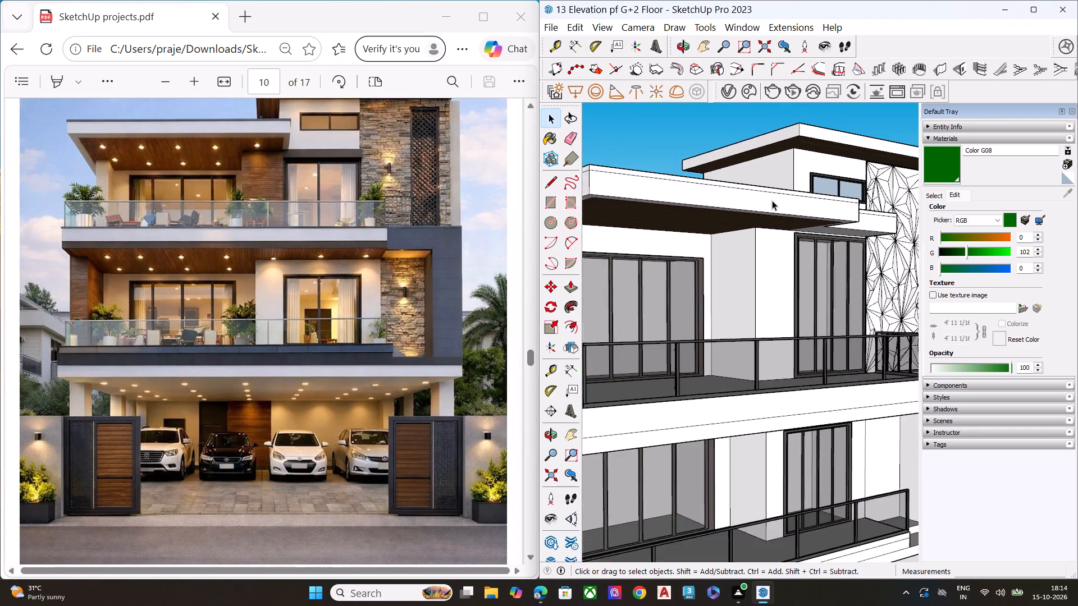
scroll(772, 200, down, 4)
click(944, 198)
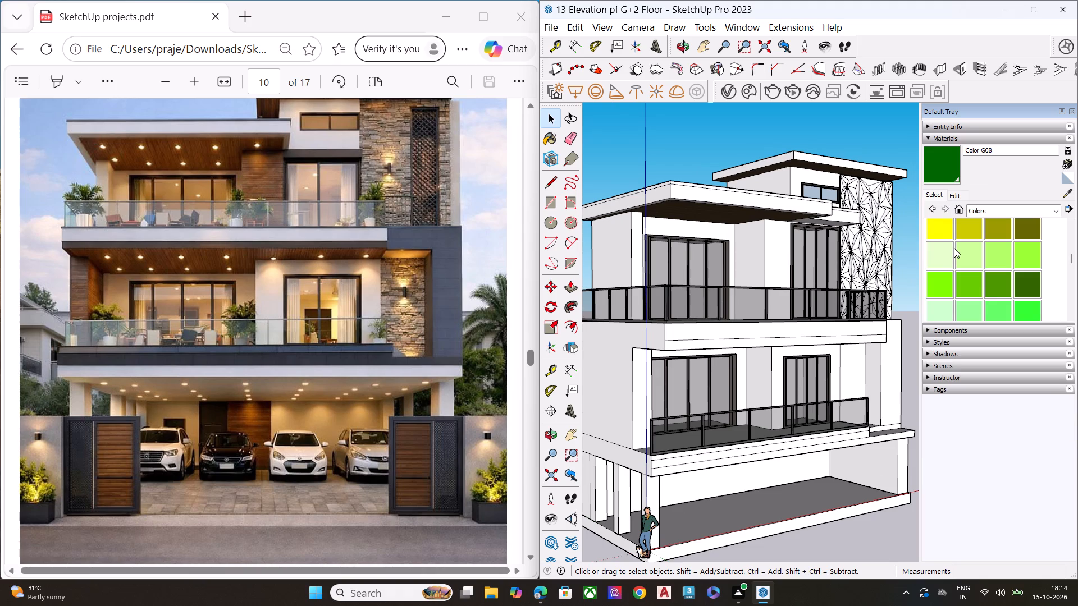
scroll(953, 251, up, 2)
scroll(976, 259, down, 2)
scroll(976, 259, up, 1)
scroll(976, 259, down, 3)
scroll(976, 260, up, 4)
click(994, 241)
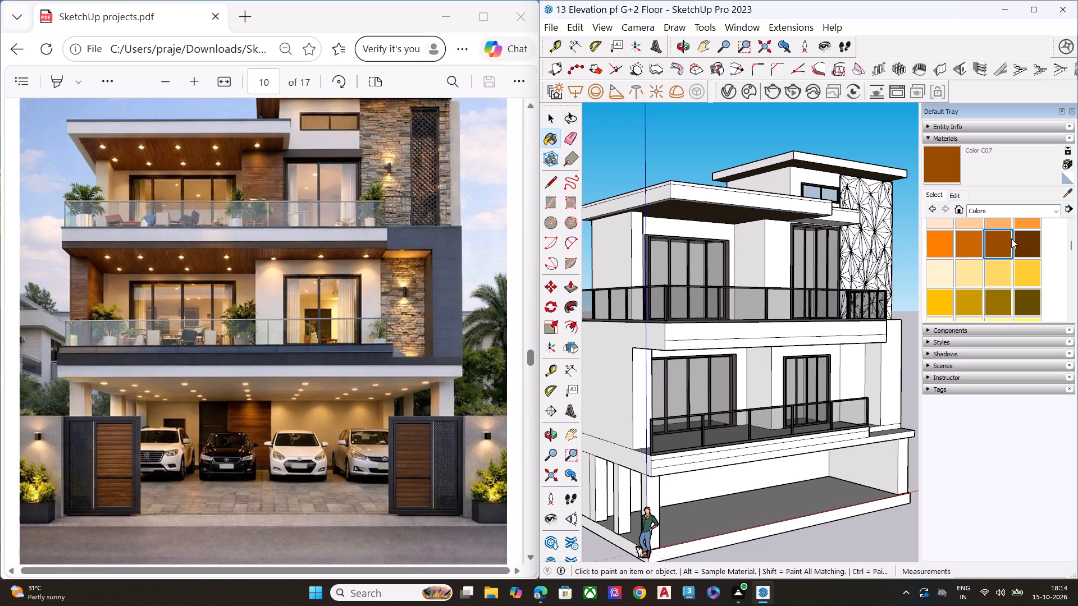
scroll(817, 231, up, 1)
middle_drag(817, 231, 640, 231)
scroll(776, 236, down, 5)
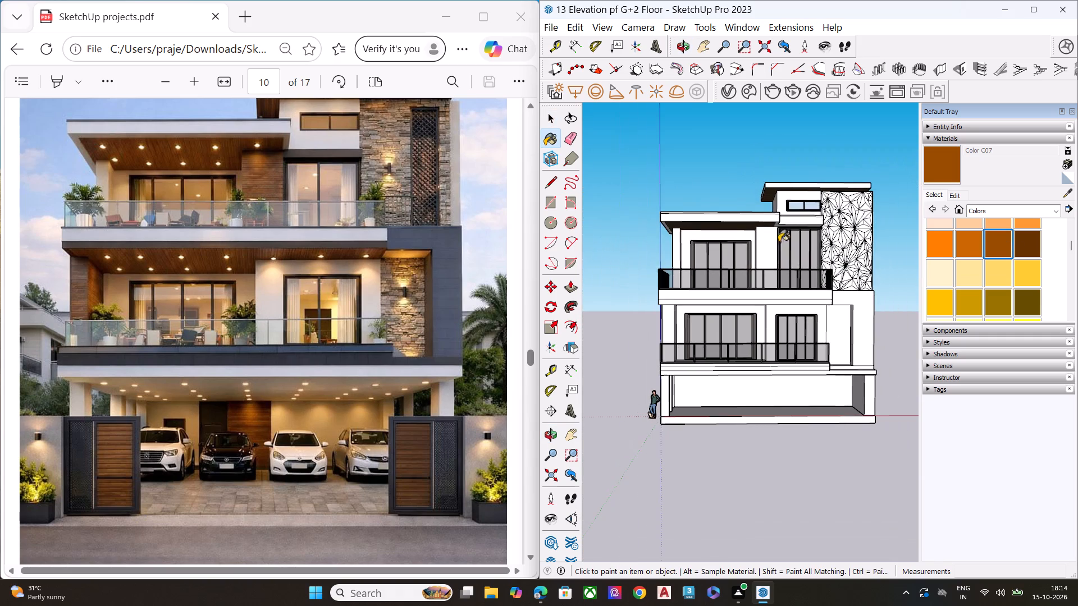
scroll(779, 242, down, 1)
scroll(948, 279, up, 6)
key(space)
Paint the thin top strip on the front and side of the main roof slab's outer corner with Color M07.
scroll(988, 260, down, 3)
scroll(988, 260, up, 1)
scroll(988, 260, down, 2)
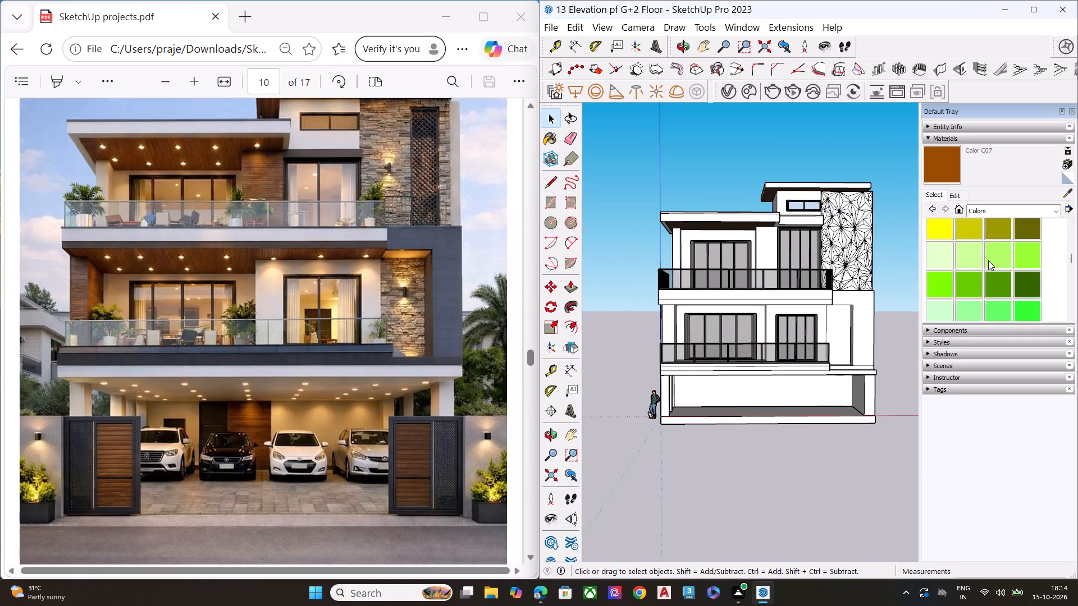
scroll(988, 260, down, 7)
scroll(1015, 231, up, 1)
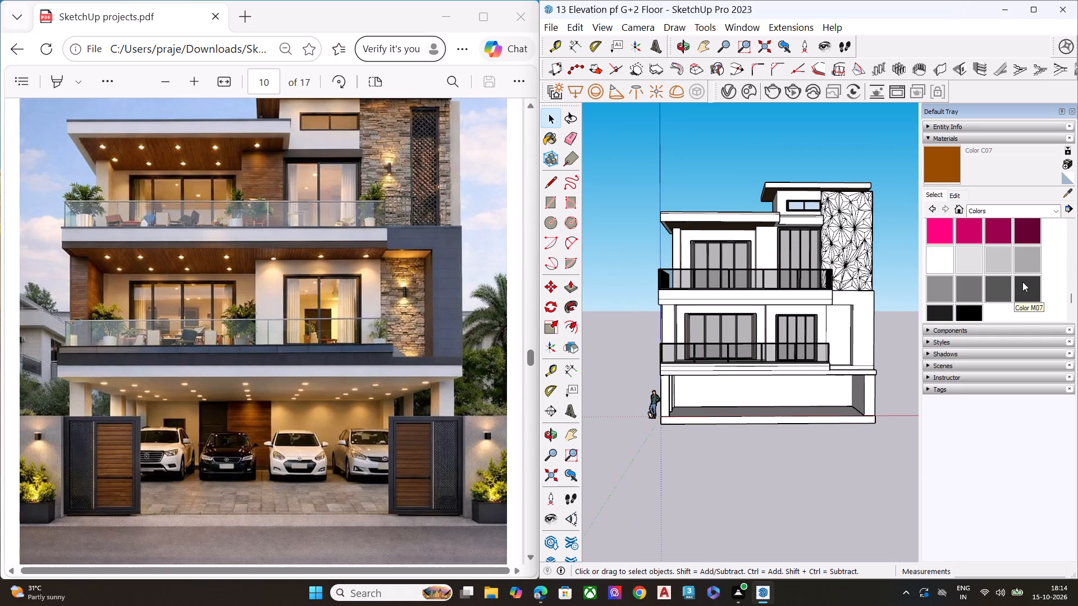
click(1022, 282)
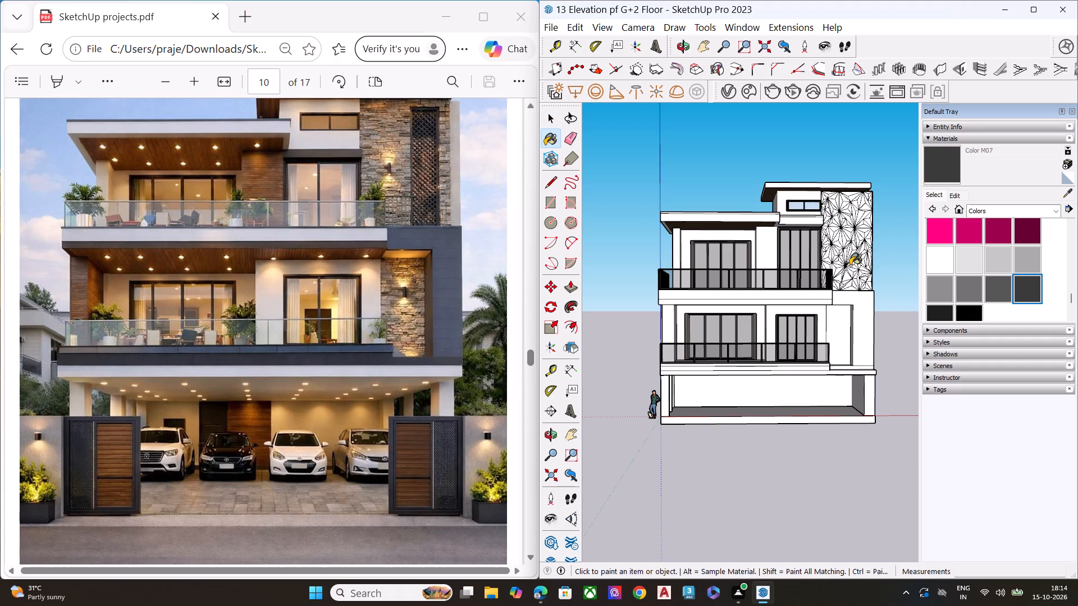
scroll(692, 203, up, 9)
middle_drag(656, 219, 805, 238)
scroll(757, 229, up, 6)
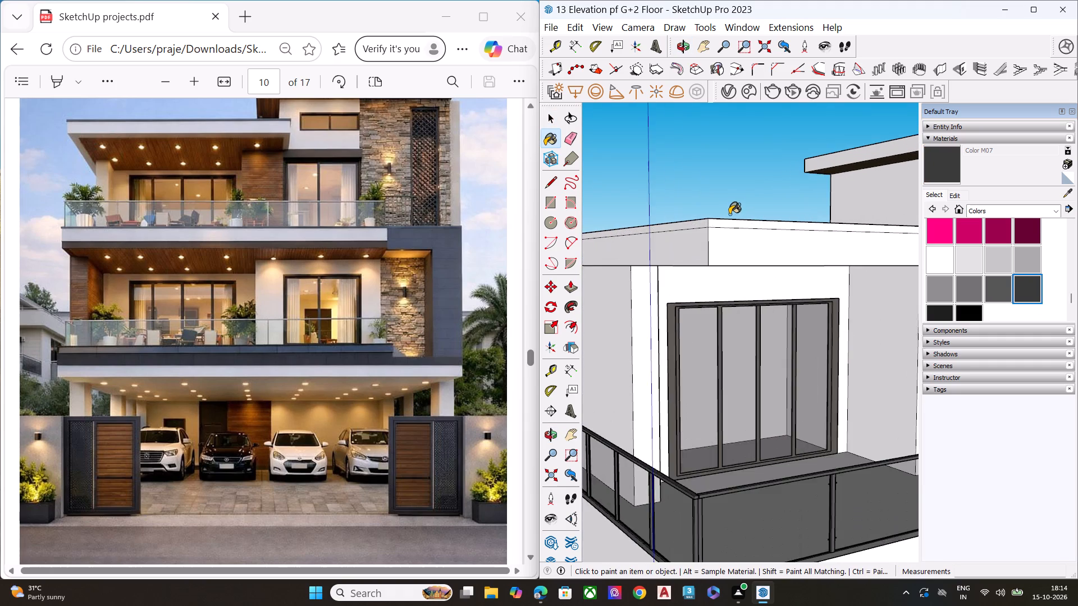
click(718, 225)
click(698, 227)
scroll(695, 223, down, 6)
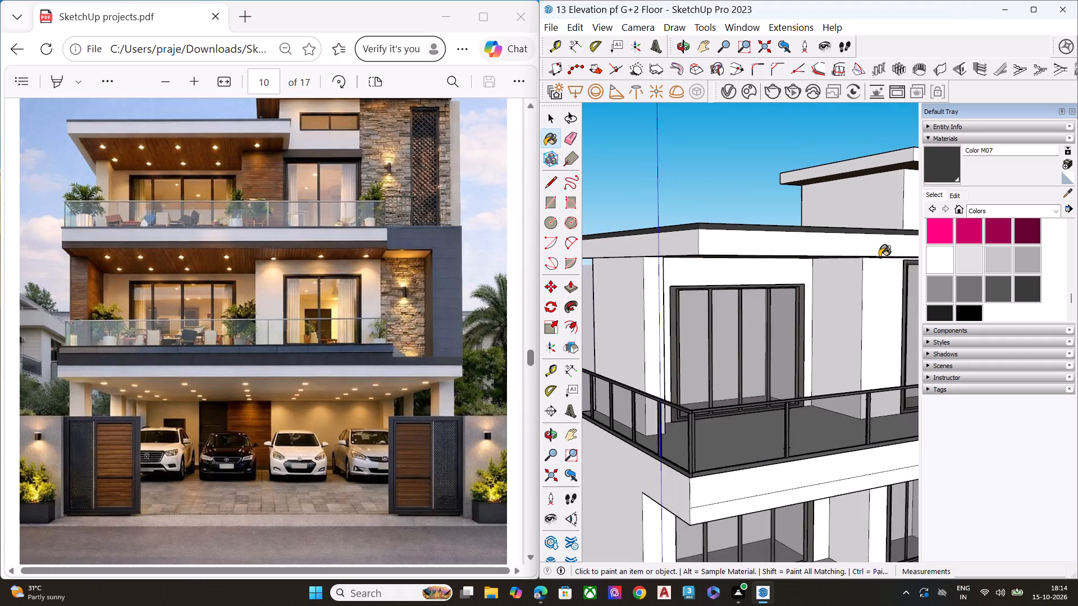
Extend Color M07 along the roof's top strip, around the slab's step and above the tall balcony window.
middle_drag(871, 257, 546, 252)
scroll(844, 203, down, 1)
scroll(844, 203, up, 9)
click(773, 236)
click(818, 241)
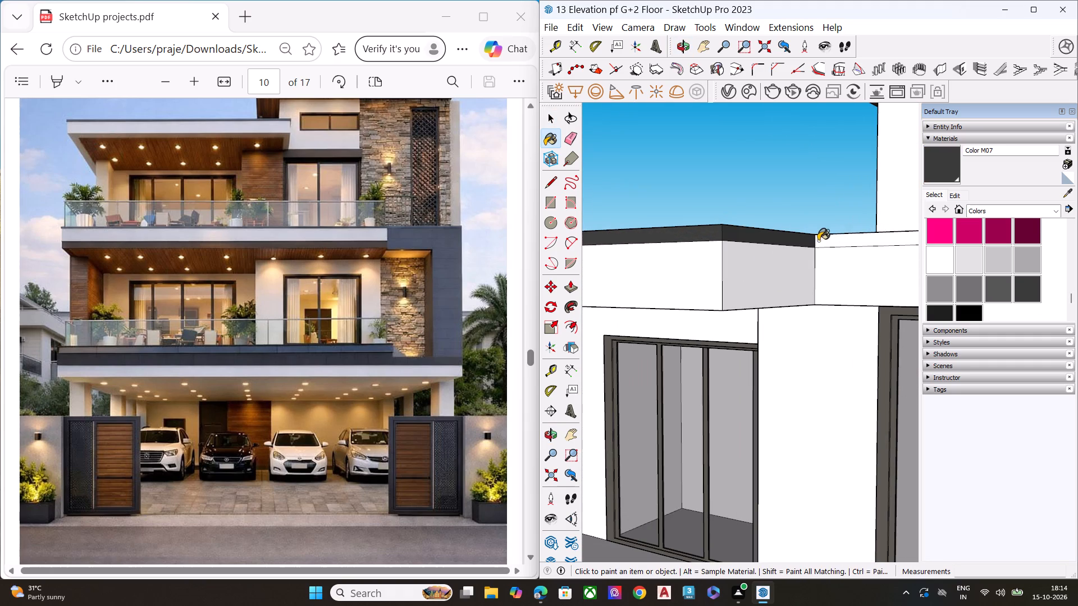
scroll(747, 207, down, 12)
scroll(742, 208, up, 1)
scroll(859, 213, up, 1)
scroll(871, 213, down, 1)
scroll(872, 213, up, 1)
scroll(878, 214, down, 2)
scroll(878, 214, up, 7)
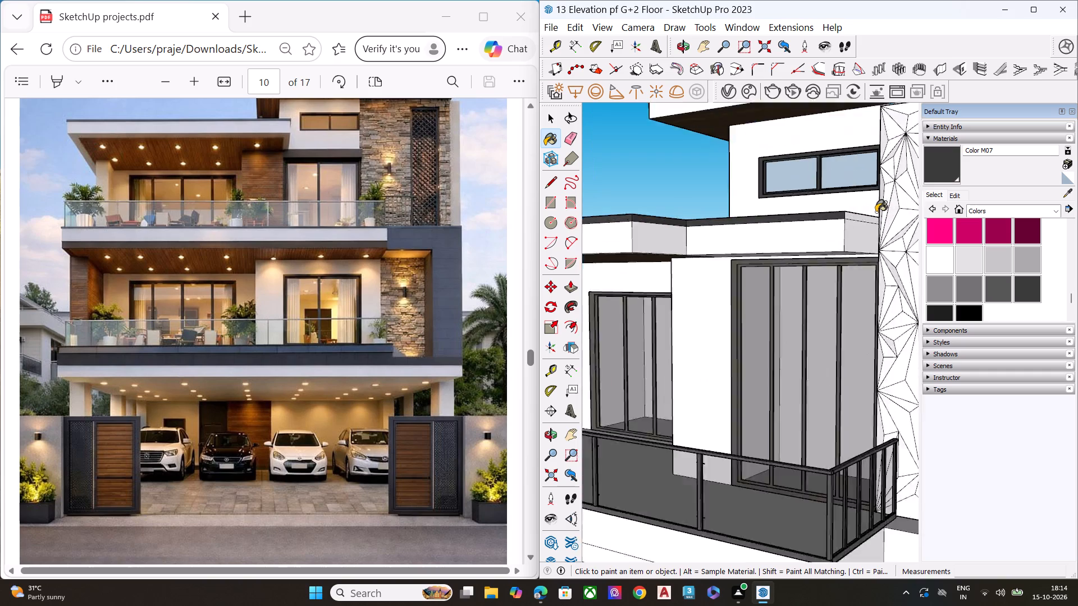
scroll(876, 212, up, 4)
click(854, 221)
scroll(801, 196, down, 16)
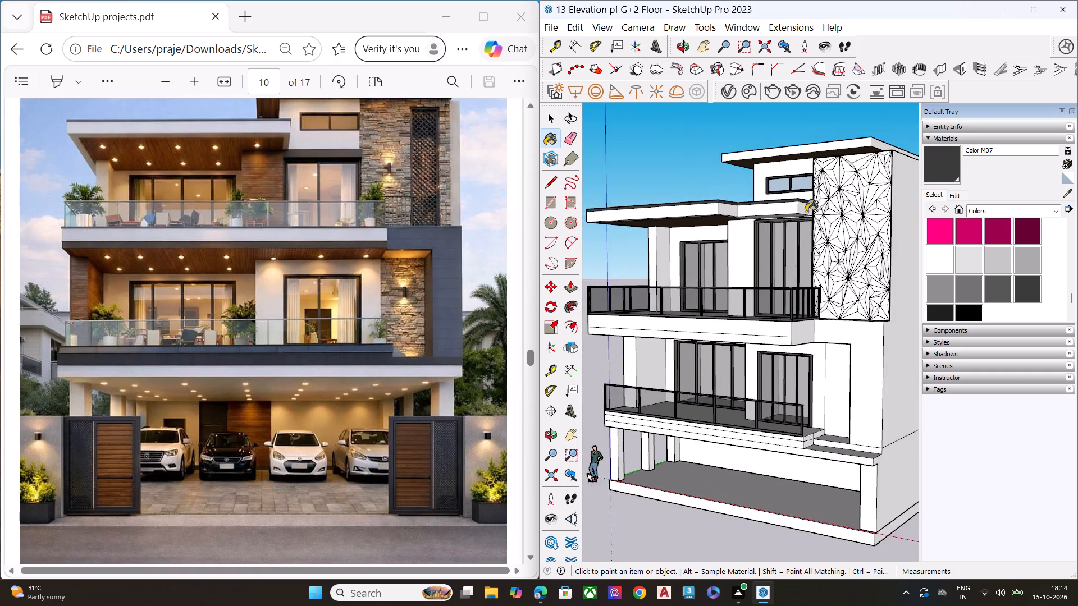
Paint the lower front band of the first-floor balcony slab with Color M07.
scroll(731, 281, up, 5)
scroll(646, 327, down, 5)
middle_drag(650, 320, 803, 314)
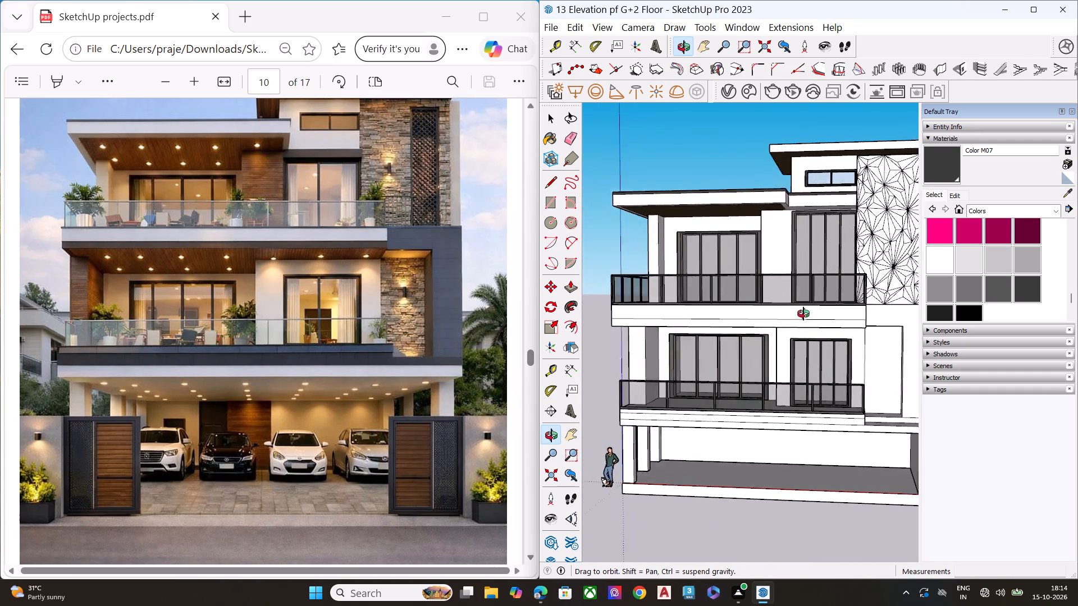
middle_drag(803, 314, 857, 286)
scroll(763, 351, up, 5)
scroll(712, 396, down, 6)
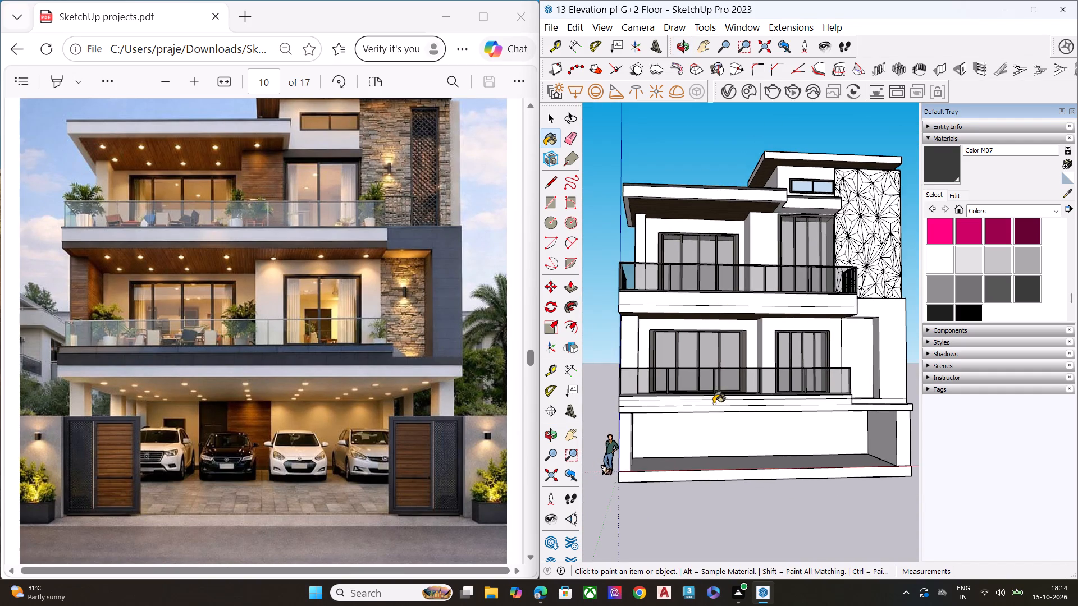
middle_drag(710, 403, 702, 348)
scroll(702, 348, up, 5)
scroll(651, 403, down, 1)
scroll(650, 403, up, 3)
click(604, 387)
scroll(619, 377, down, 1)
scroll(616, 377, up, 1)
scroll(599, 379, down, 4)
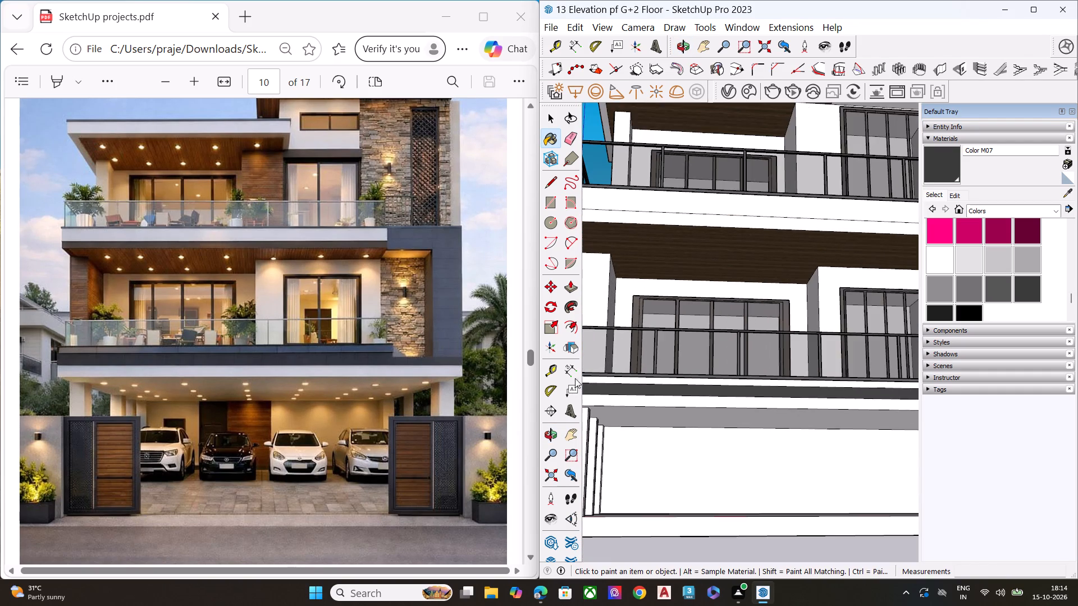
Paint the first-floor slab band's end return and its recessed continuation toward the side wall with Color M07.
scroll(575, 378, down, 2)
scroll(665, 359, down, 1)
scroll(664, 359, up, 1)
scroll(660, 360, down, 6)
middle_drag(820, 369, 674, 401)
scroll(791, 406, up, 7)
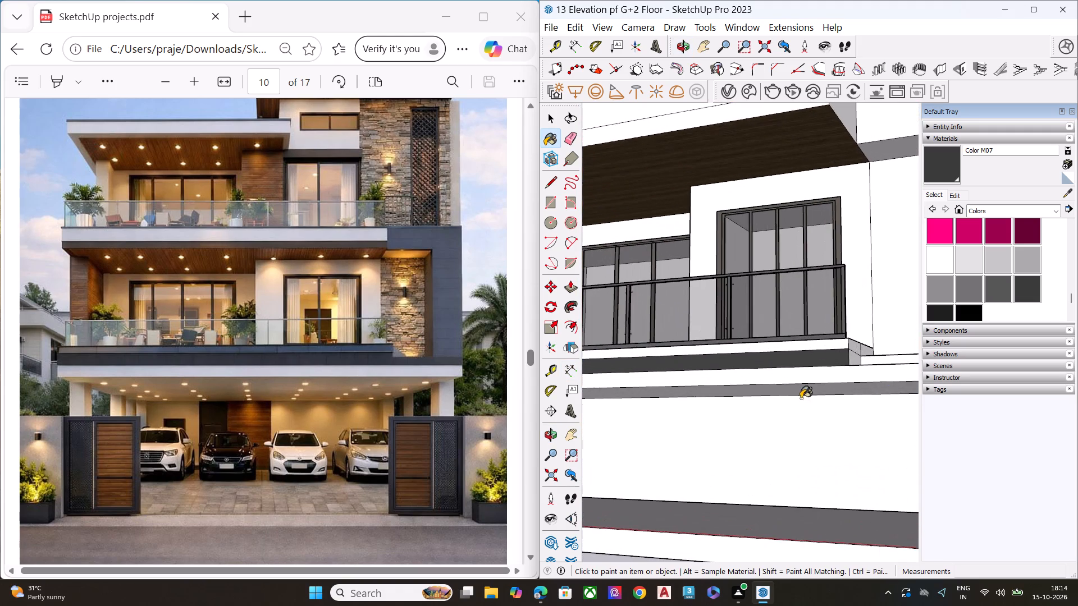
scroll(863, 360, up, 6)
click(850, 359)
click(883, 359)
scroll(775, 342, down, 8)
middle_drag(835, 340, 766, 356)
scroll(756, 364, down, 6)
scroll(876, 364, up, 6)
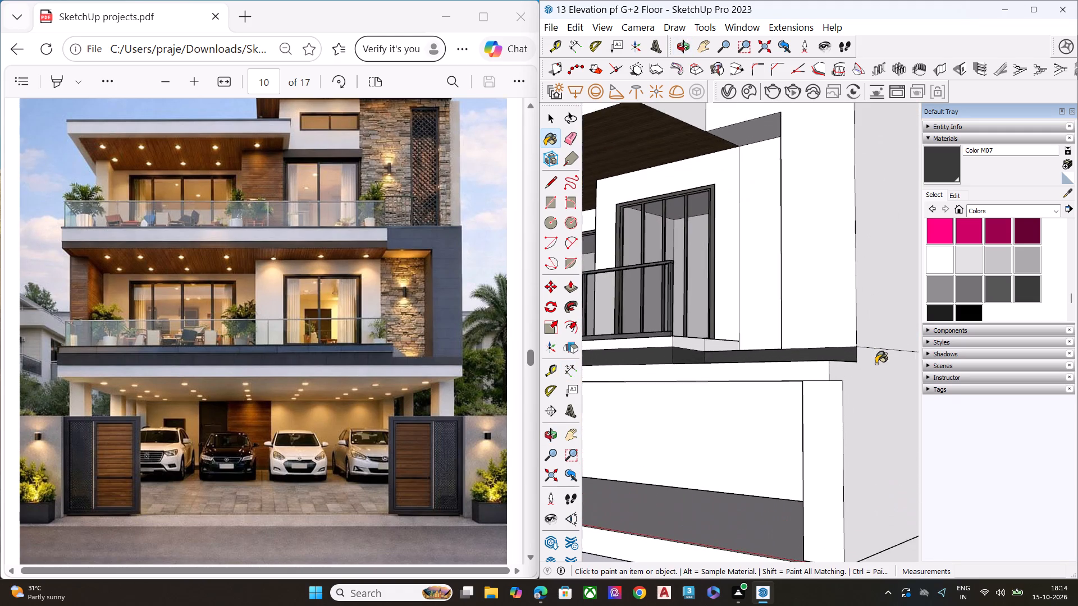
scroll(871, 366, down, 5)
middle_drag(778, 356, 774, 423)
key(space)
Examine the painted band at the first-floor balcony slab's stepped end up close, checking its faces and edges.
scroll(772, 399, up, 1)
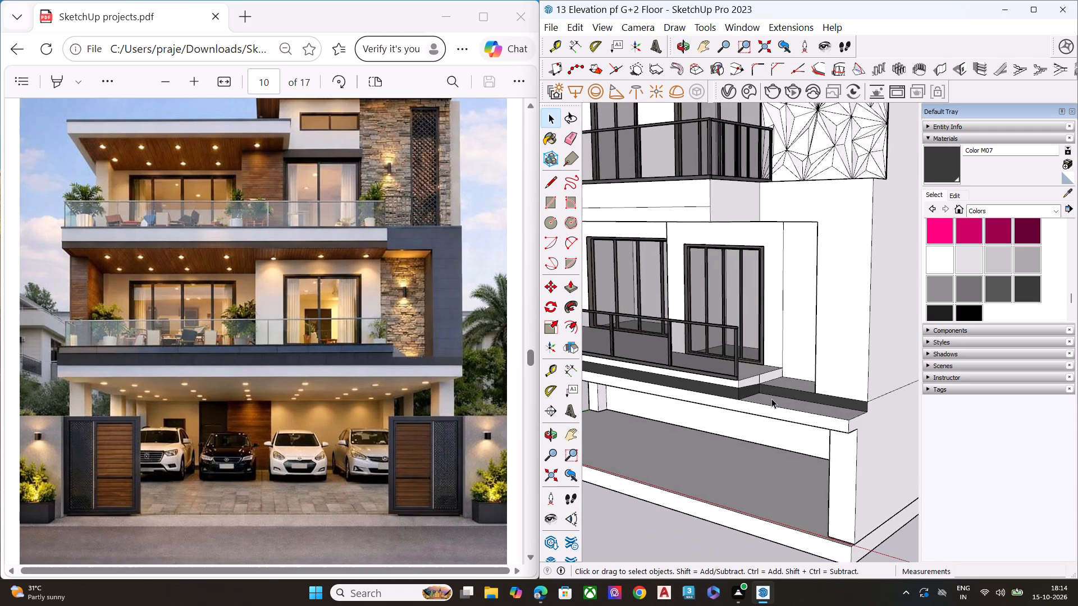
middle_drag(769, 397, 712, 386)
scroll(712, 386, up, 3)
scroll(712, 386, down, 2)
scroll(712, 386, up, 9)
middle_drag(789, 347, 676, 295)
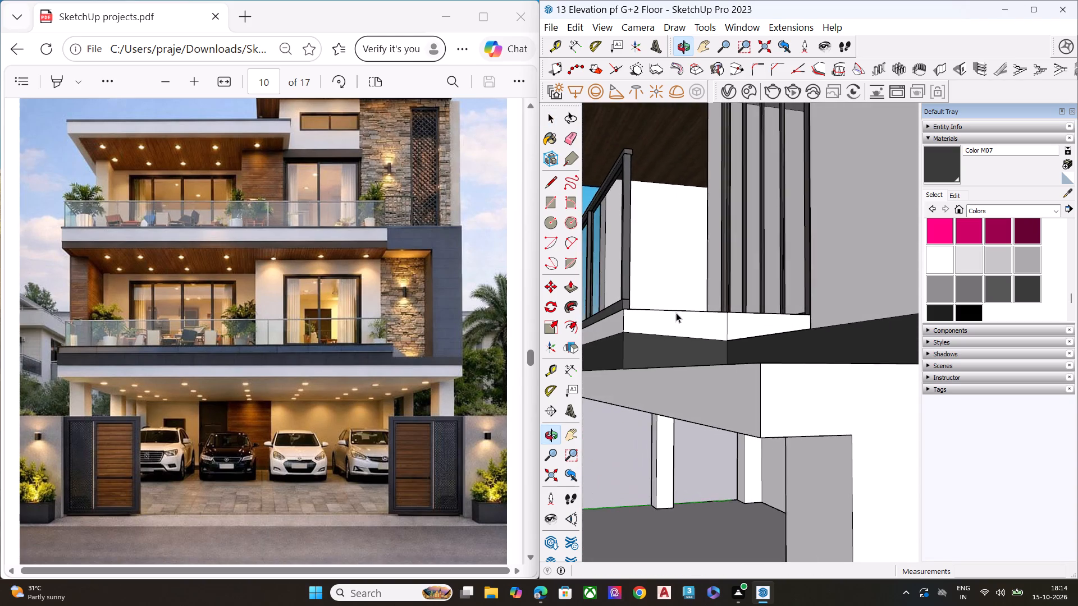
scroll(677, 318, up, 2)
scroll(678, 328, down, 1)
scroll(678, 330, up, 6)
click(687, 348)
triple_click(687, 348)
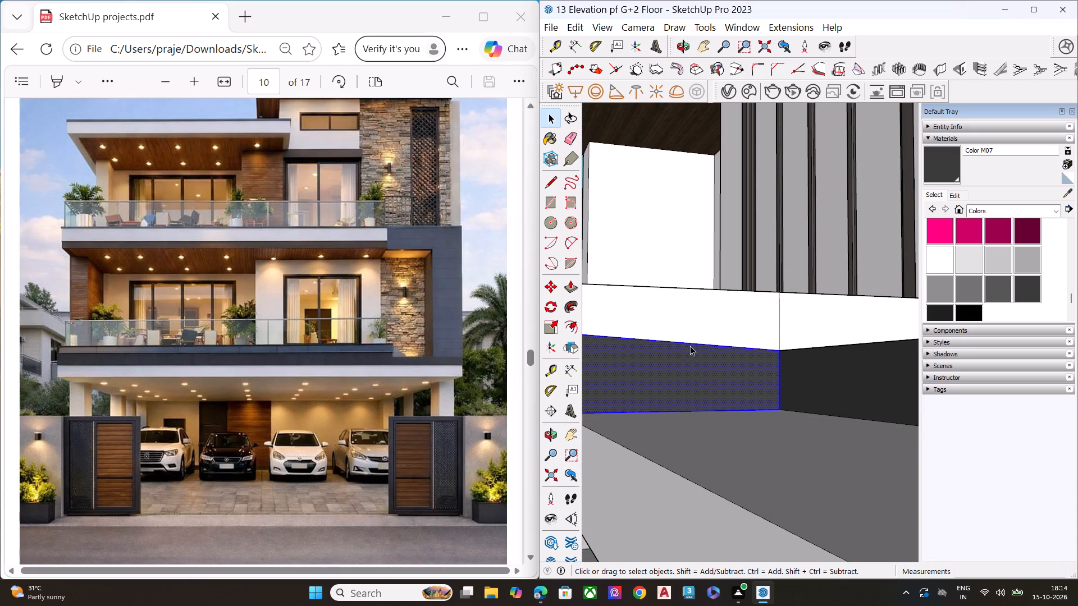
click(690, 346)
click(718, 357)
scroll(779, 350, down, 3)
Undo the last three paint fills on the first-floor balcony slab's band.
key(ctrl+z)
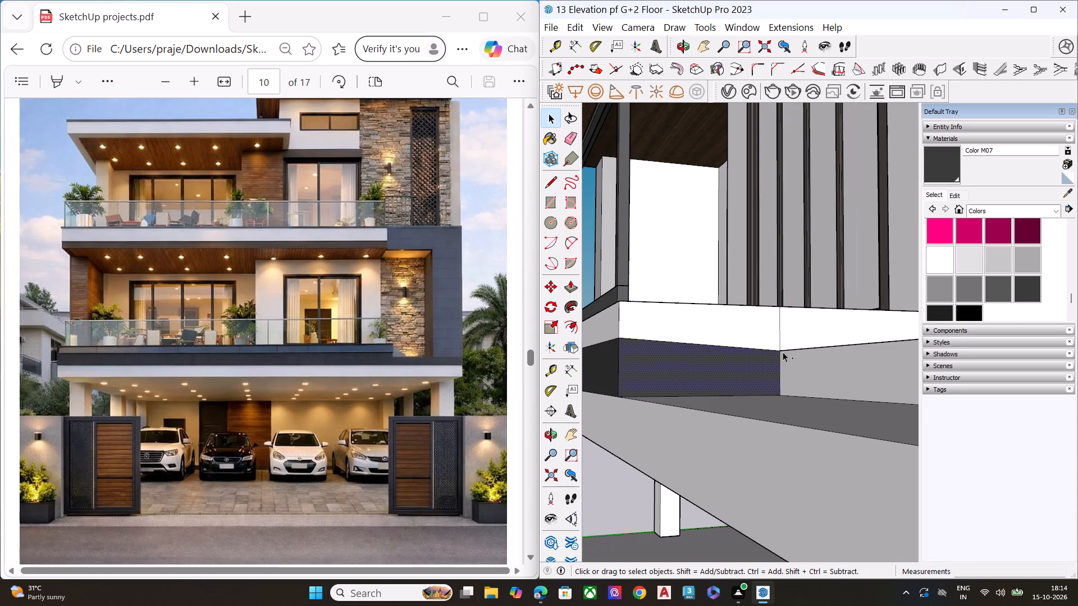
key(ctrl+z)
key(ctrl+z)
Delete the horizontal edge dividing the end face of the first-floor balcony slab.
click(711, 345)
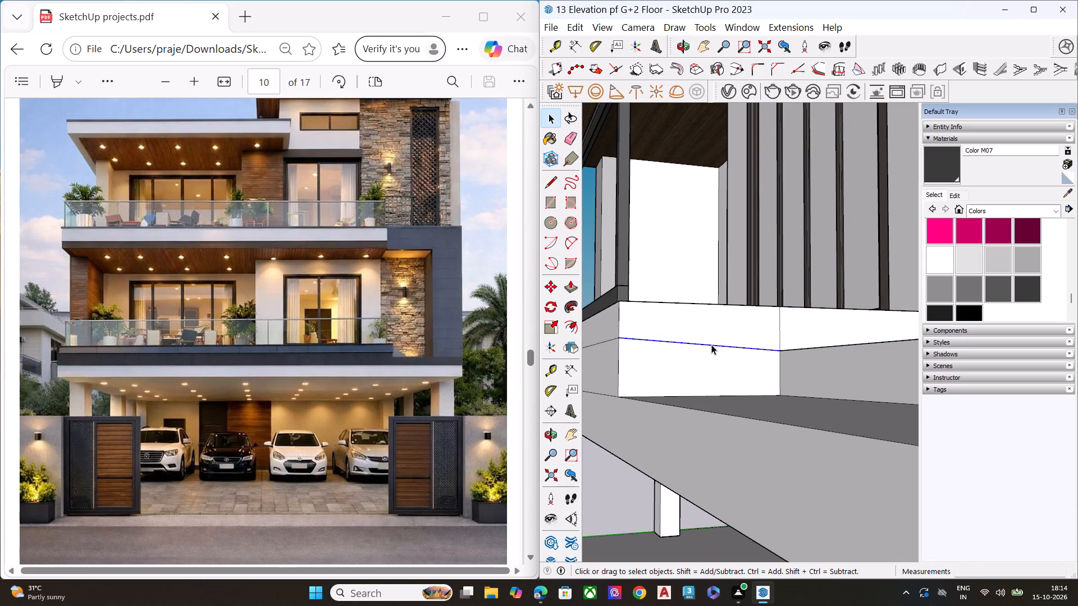
key(Delete)
Draw a line across the first-floor balcony slab's end face, from the front band's dividing edge to the inner corner.
scroll(710, 315, down, 6)
middle_drag(687, 381, 658, 398)
scroll(708, 340, up, 4)
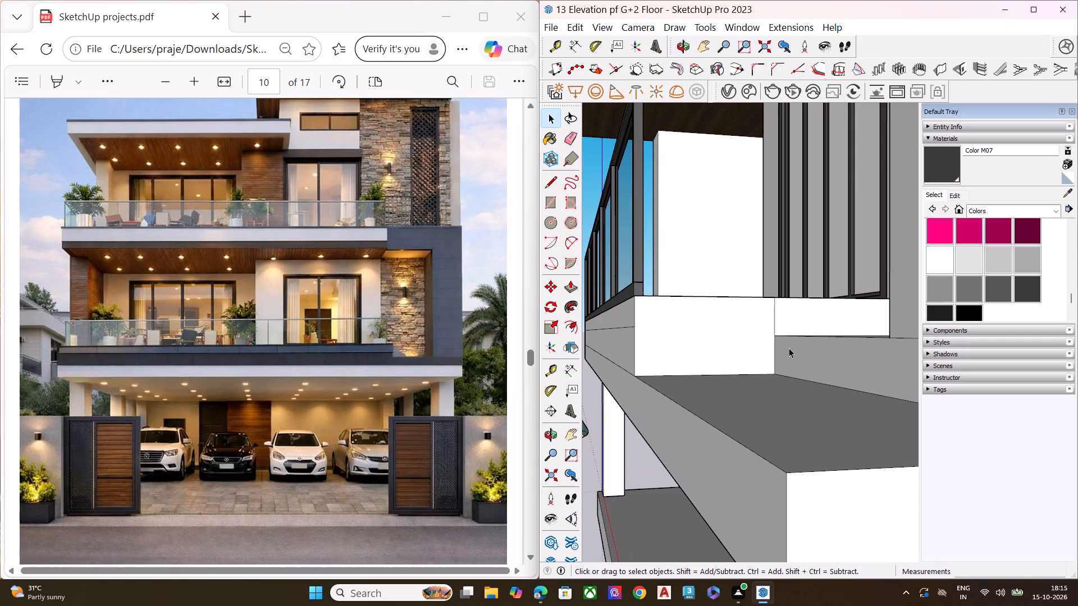
key(l)
click(634, 325)
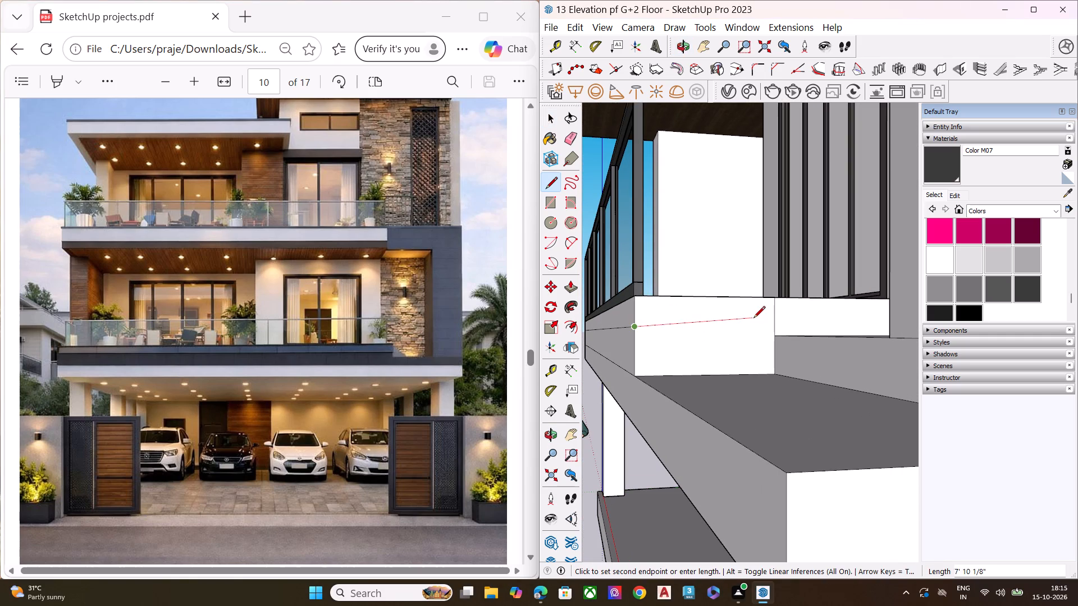
click(778, 323)
key(space)
Push/Pull the top face of the recessed first-floor slab strip up to the end of the line on the adjoining end face.
middle_drag(806, 337, 802, 400)
scroll(805, 373, up, 5)
click(843, 311)
key(p)
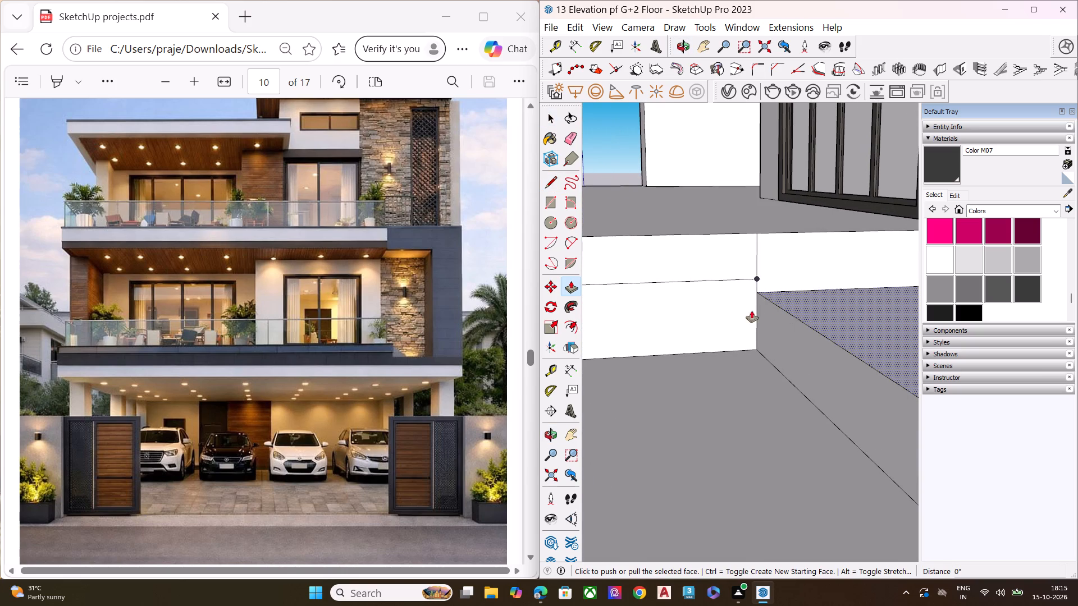
click(760, 293)
click(760, 277)
key(space)
Paint the first-floor slab's lower front band, its end return and the recessed strip's front face with Color M07.
scroll(764, 289, down, 6)
scroll(797, 293, up, 1)
scroll(800, 293, down, 2)
scroll(724, 272, down, 5)
scroll(693, 313, up, 1)
middle_drag(692, 311, 801, 270)
click(935, 175)
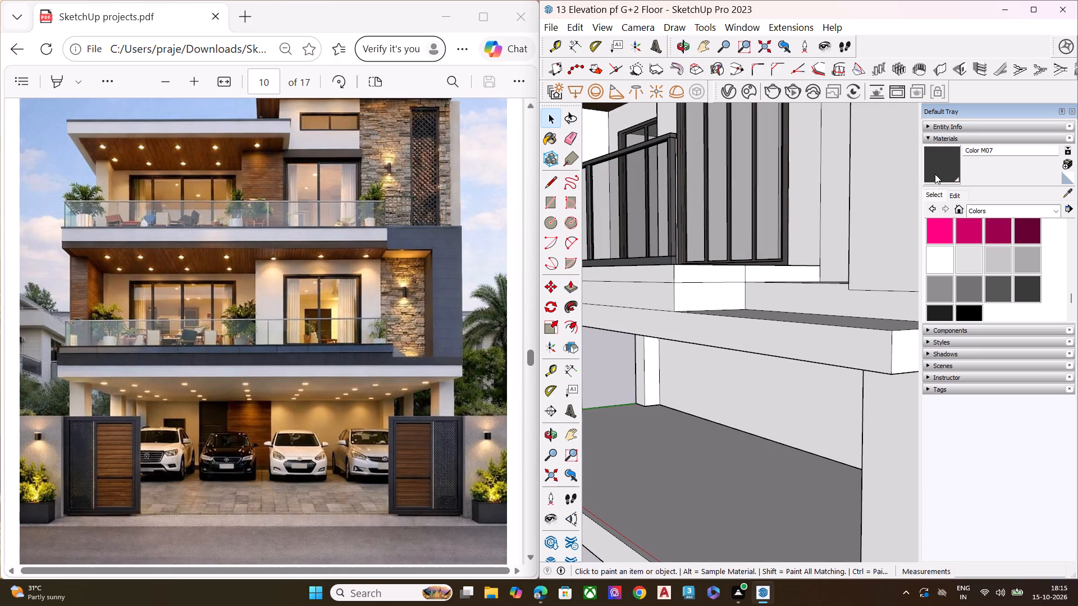
click(669, 303)
click(692, 302)
click(754, 295)
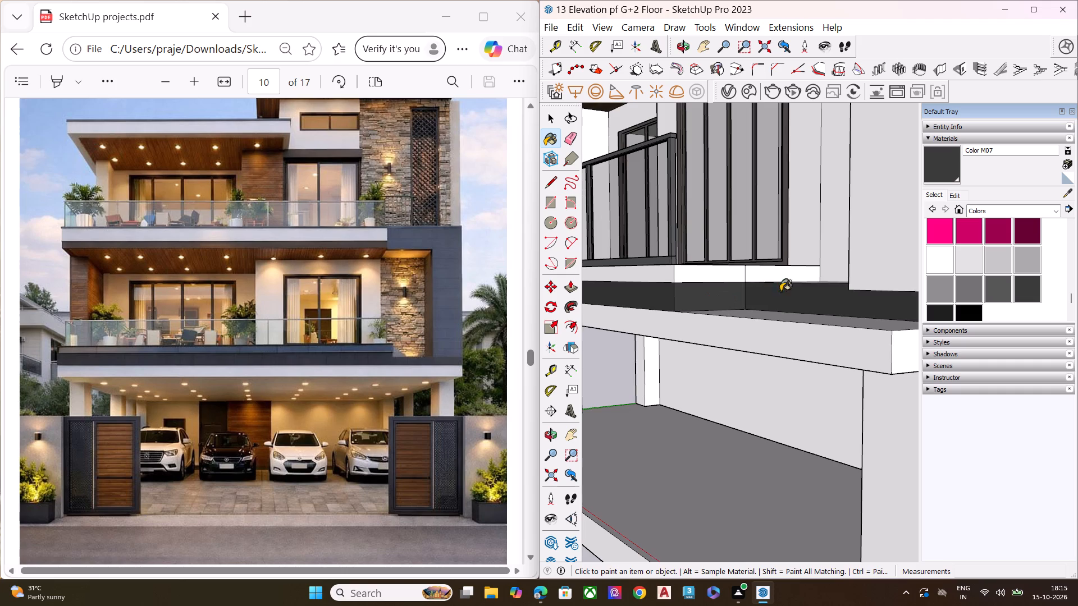
Paint the lower front band of the second-floor balcony slab with Color M07.
scroll(794, 295, down, 2)
scroll(796, 296, up, 2)
scroll(796, 296, down, 5)
middle_drag(766, 305, 909, 304)
scroll(894, 296, down, 9)
middle_drag(770, 323, 850, 322)
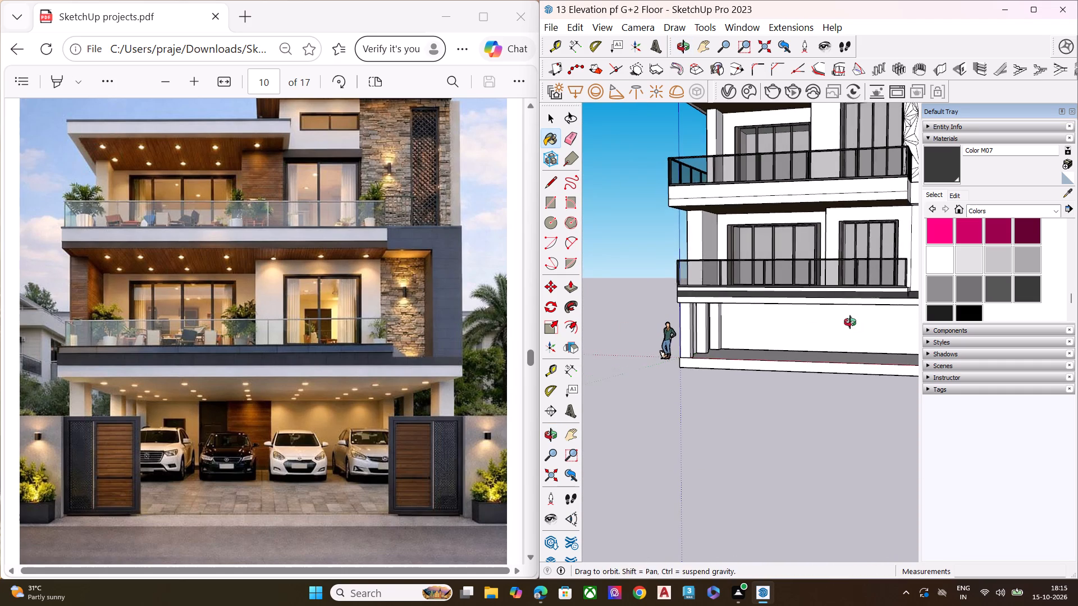
middle_drag(850, 322, 853, 322)
key(space)
scroll(677, 304, down, 4)
scroll(670, 307, up, 1)
scroll(670, 308, down, 3)
middle_drag(757, 320, 800, 314)
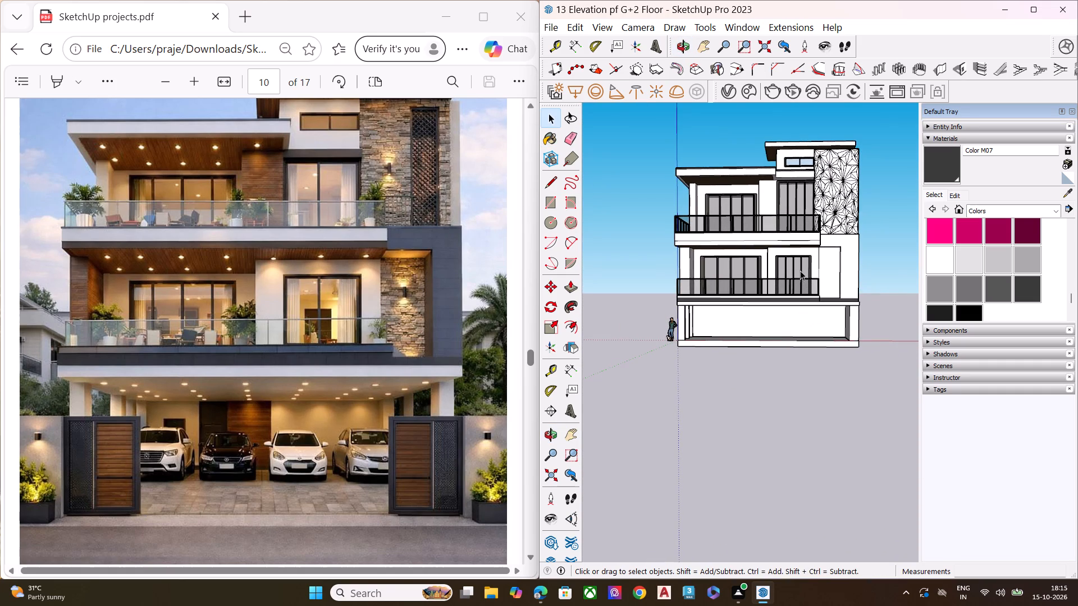
click(942, 166)
scroll(748, 237, up, 1)
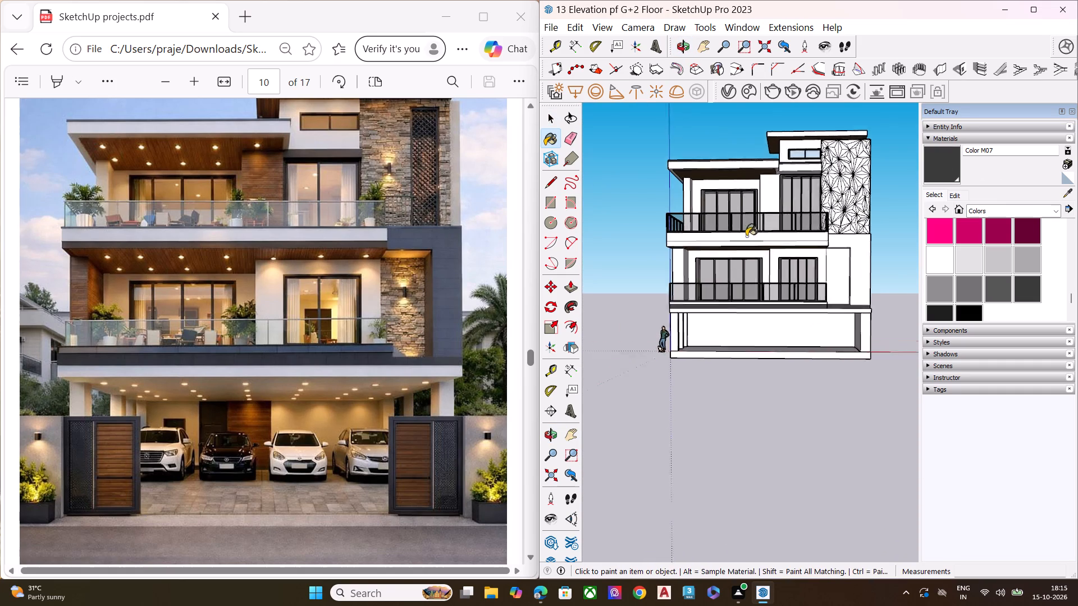
scroll(743, 236, down, 1)
scroll(743, 235, up, 7)
scroll(669, 250, up, 7)
click(673, 244)
Draw a line across the second-floor balcony slab's end face, continuing the front band's upper edge to the wall.
scroll(598, 238, down, 4)
scroll(598, 238, up, 1)
scroll(598, 238, down, 4)
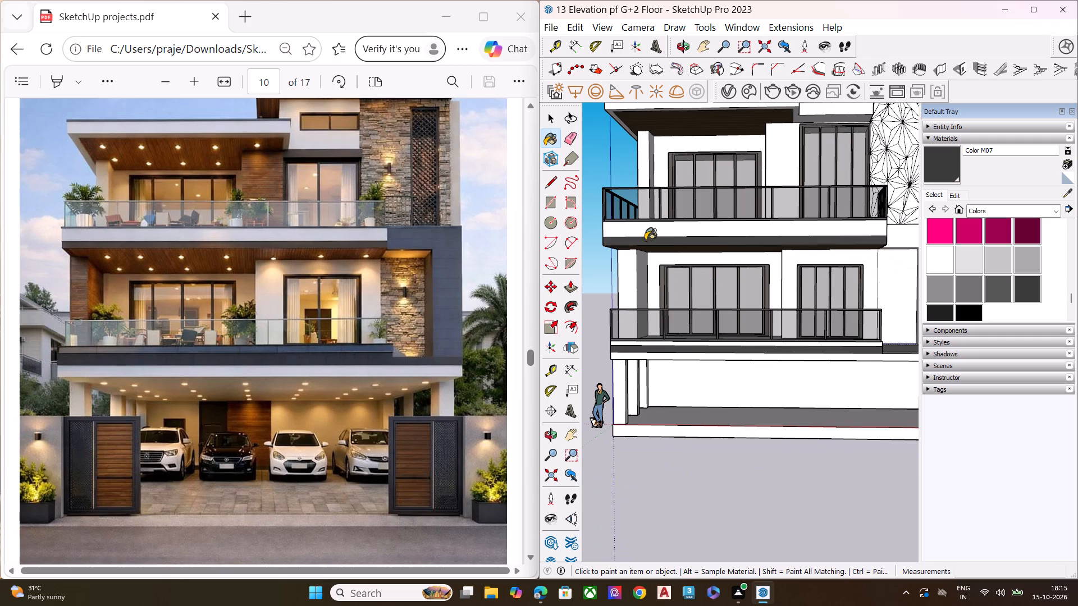
middle_drag(826, 258, 655, 271)
scroll(879, 248, up, 7)
key(space)
key(l)
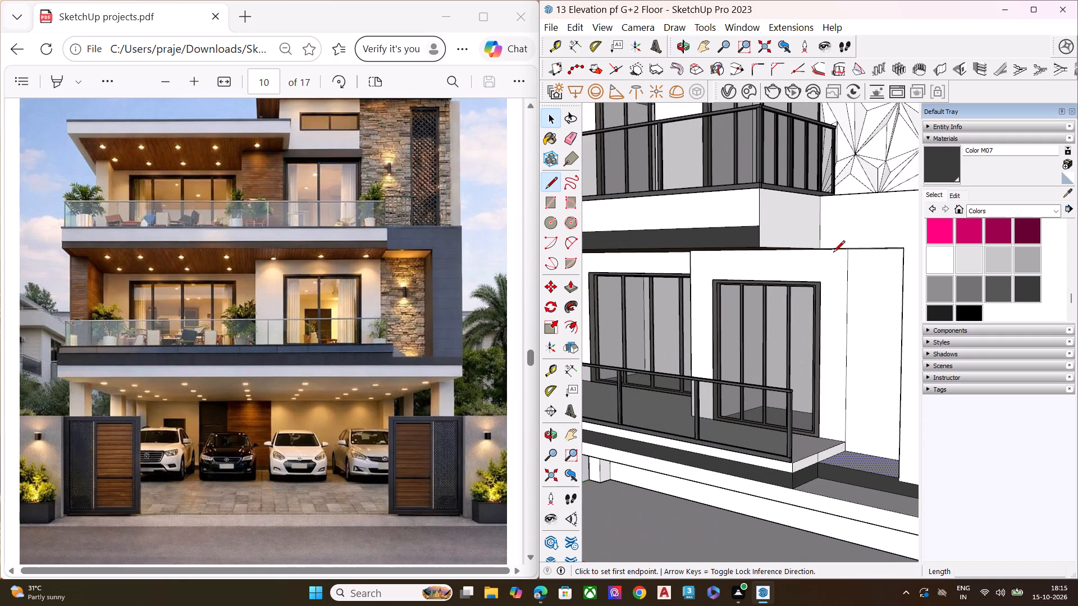
click(755, 225)
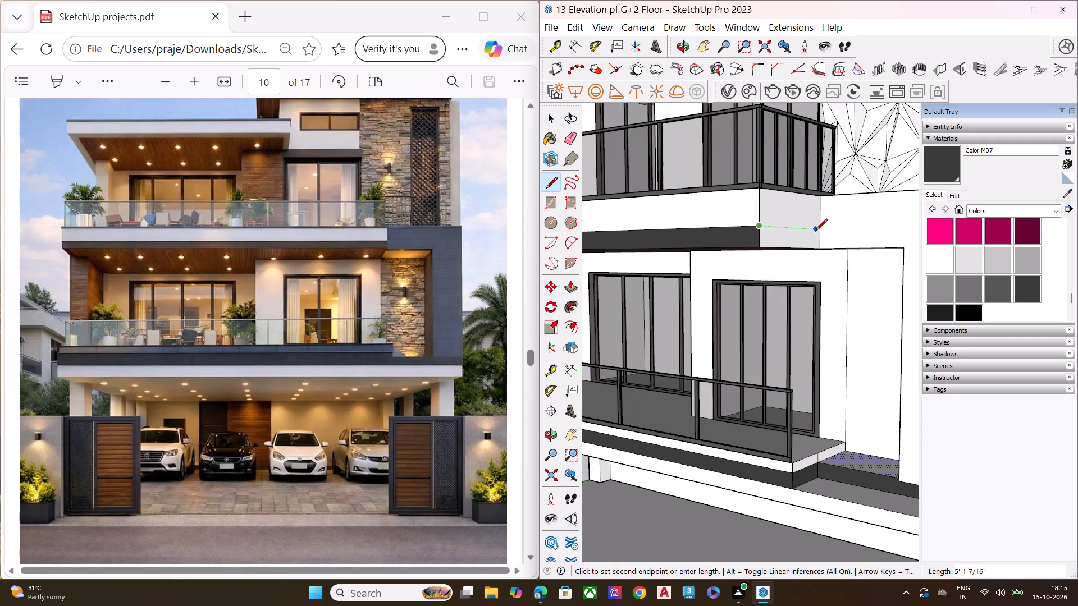
key(space)
key(l)
click(757, 225)
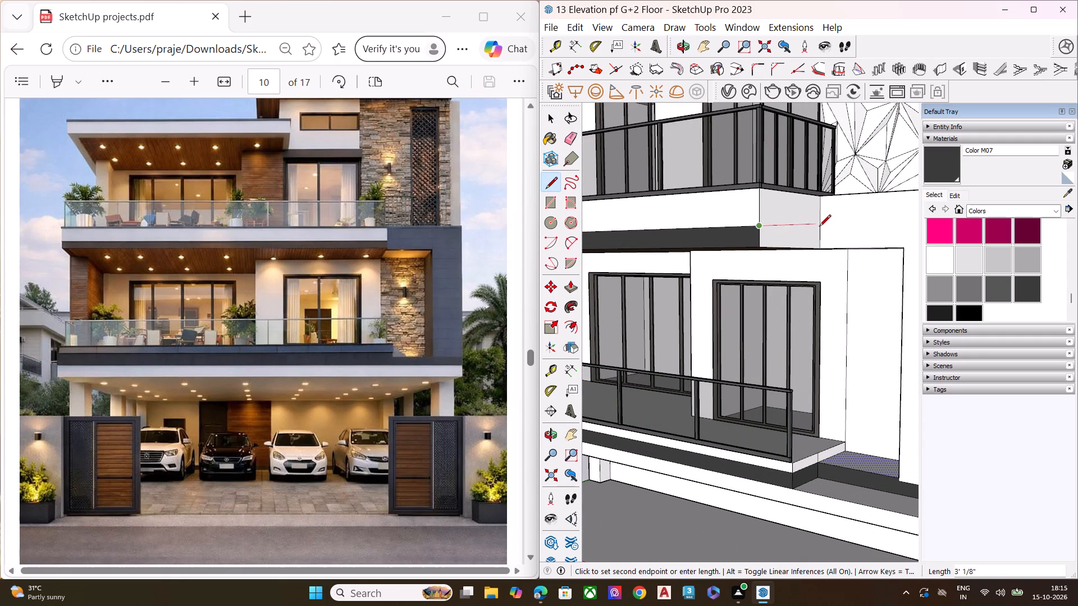
click(821, 229)
key(space)
Paint the lower part of the second-floor balcony slab's end face with Color M07.
click(943, 165)
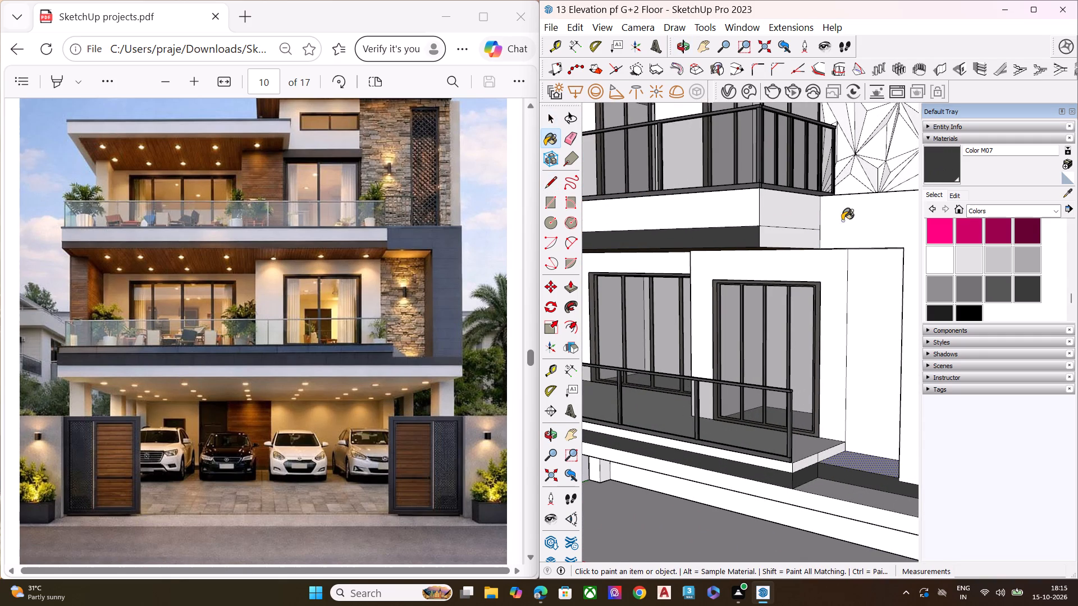
click(780, 244)
scroll(794, 233, down, 10)
middle_drag(761, 247, 916, 252)
key(space)
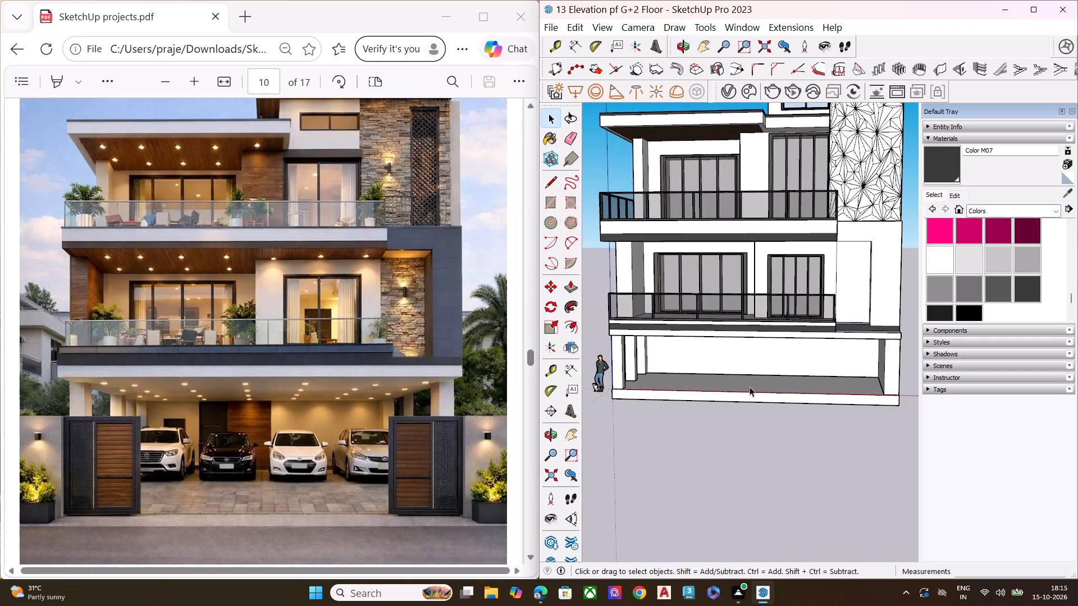
Paint the first-floor frame wall around the recess beside the balcony, below the patterned panel, with Color M07.
click(739, 404)
key(space)
click(652, 452)
scroll(709, 391, down, 5)
middle_drag(706, 390, 737, 323)
scroll(737, 323, up, 4)
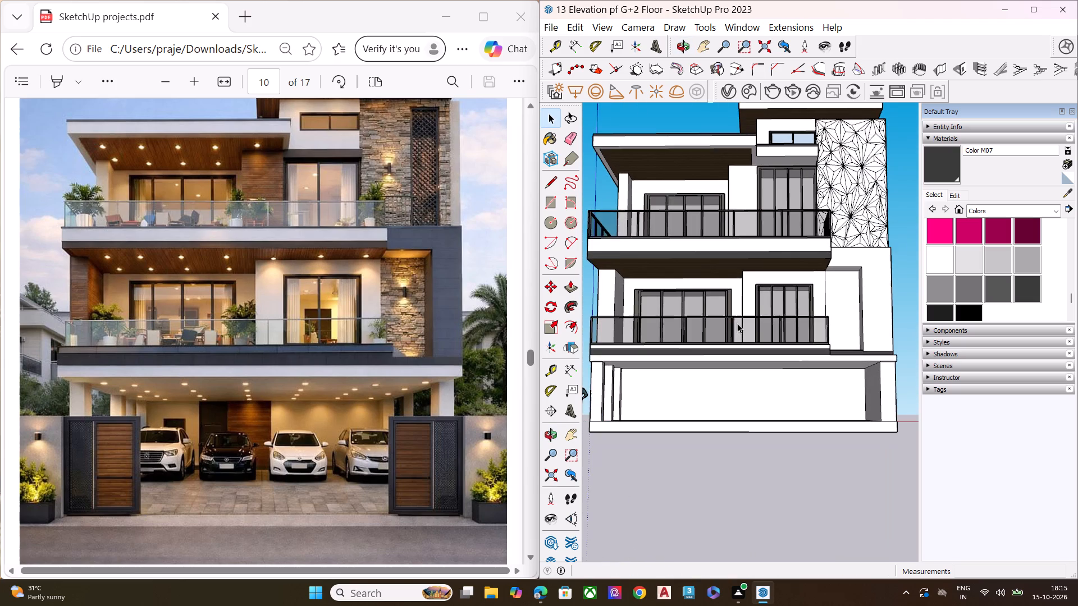
scroll(737, 323, down, 3)
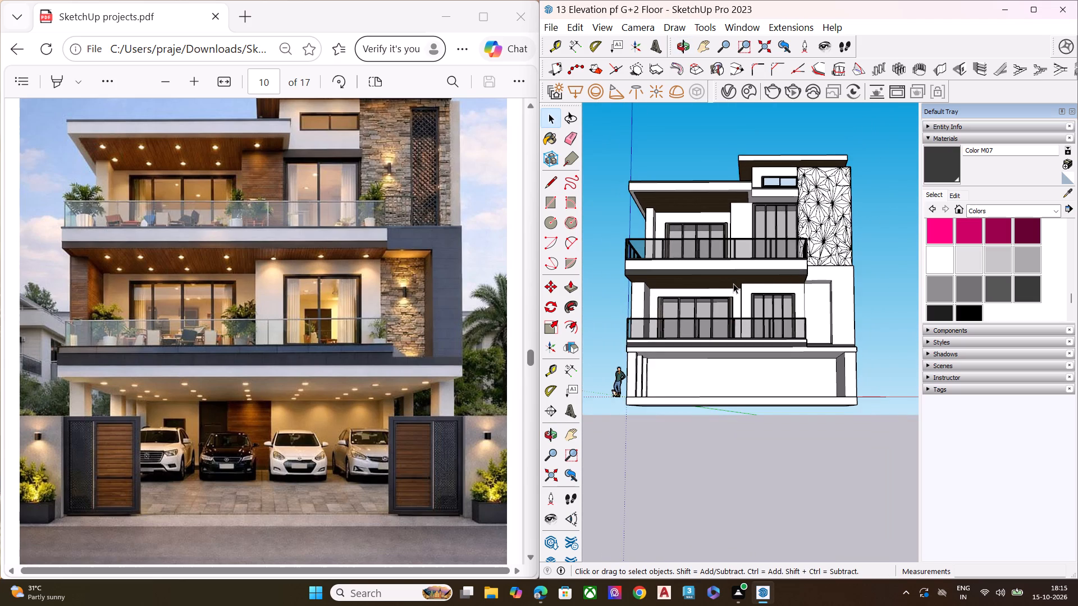
middle_drag(733, 293, 554, 362)
scroll(792, 314, up, 7)
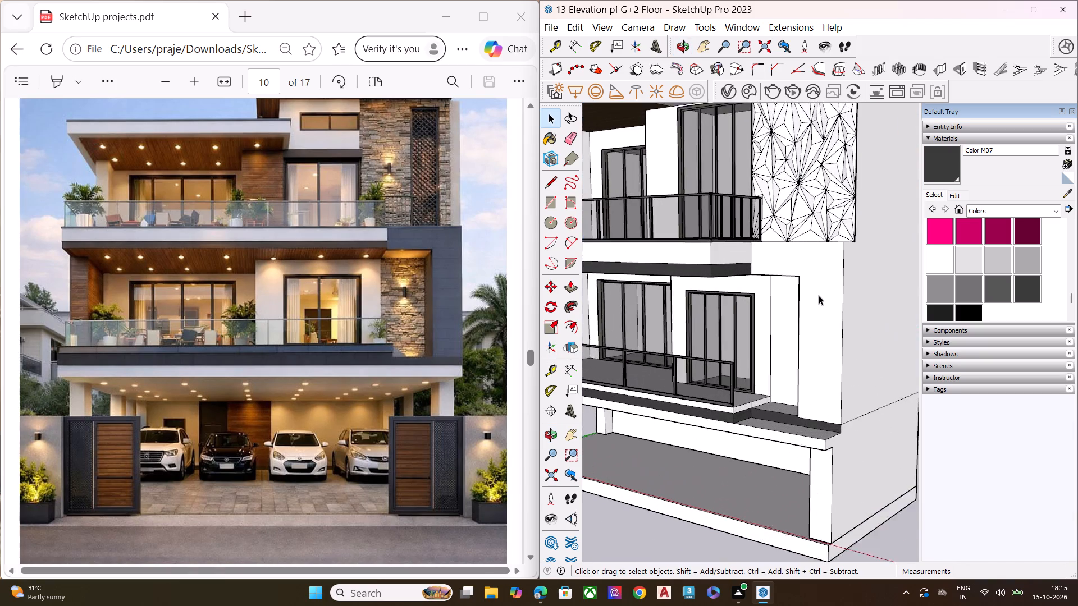
scroll(819, 295, up, 1)
middle_click(822, 292)
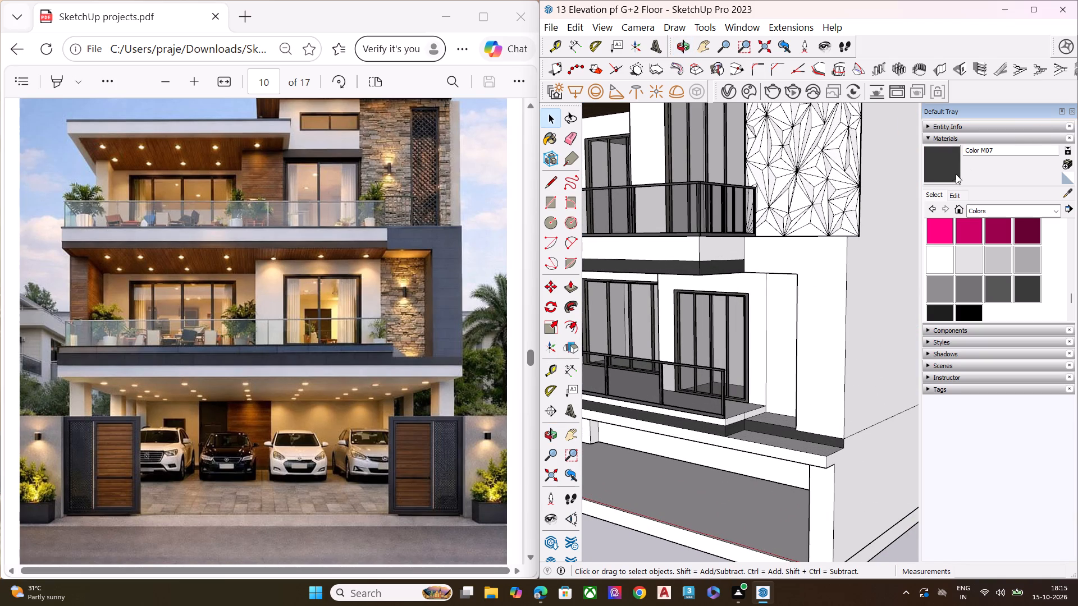
click(953, 172)
click(823, 292)
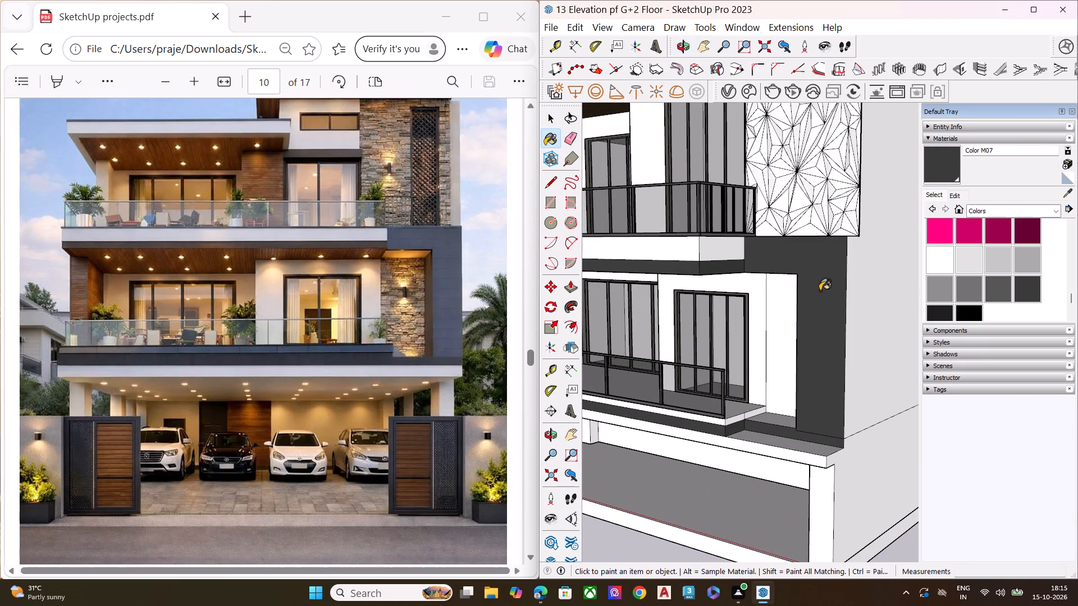
Examine the dark grey slab bands and frame wall from both sides, below and the front against the reference elevation.
scroll(768, 275, up, 1)
scroll(852, 250, down, 7)
middle_drag(764, 261, 864, 260)
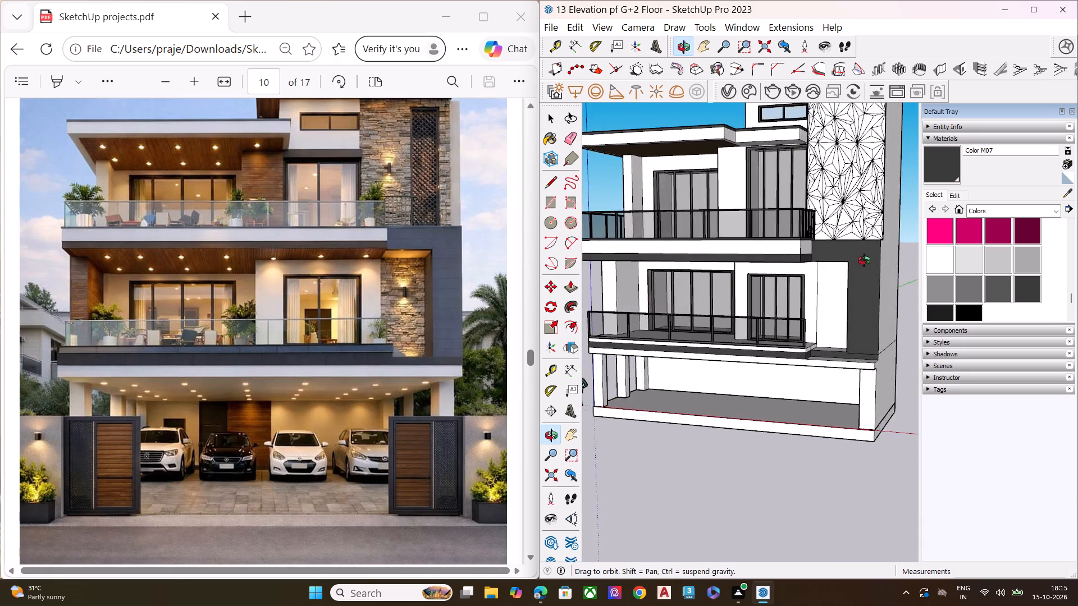
middle_drag(864, 260, 972, 260)
middle_drag(756, 254, 693, 162)
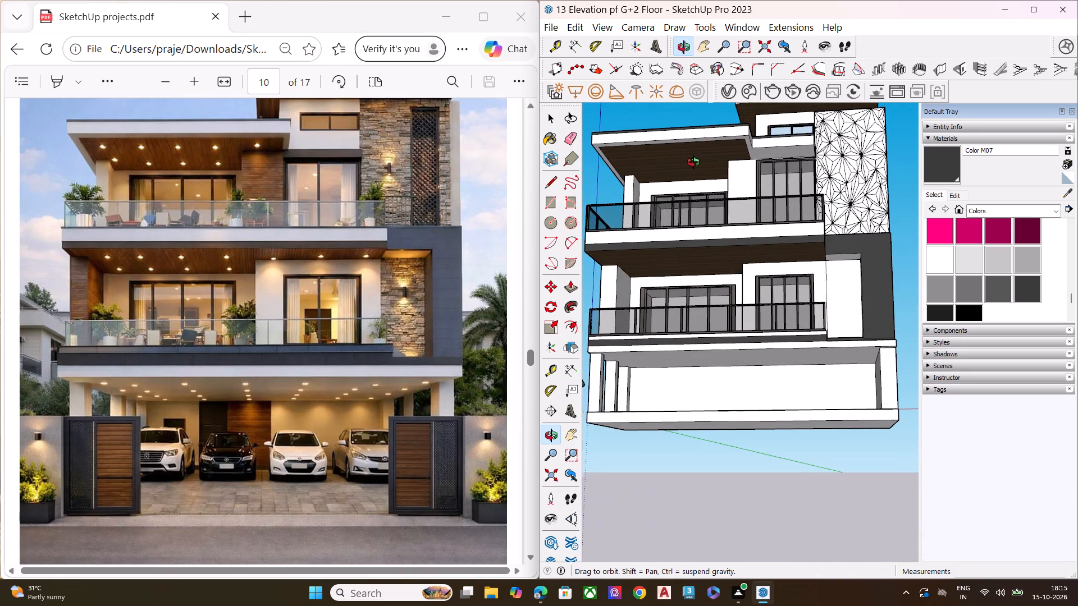
middle_drag(693, 162, 980, 238)
scroll(764, 217, up, 1)
scroll(707, 218, down, 4)
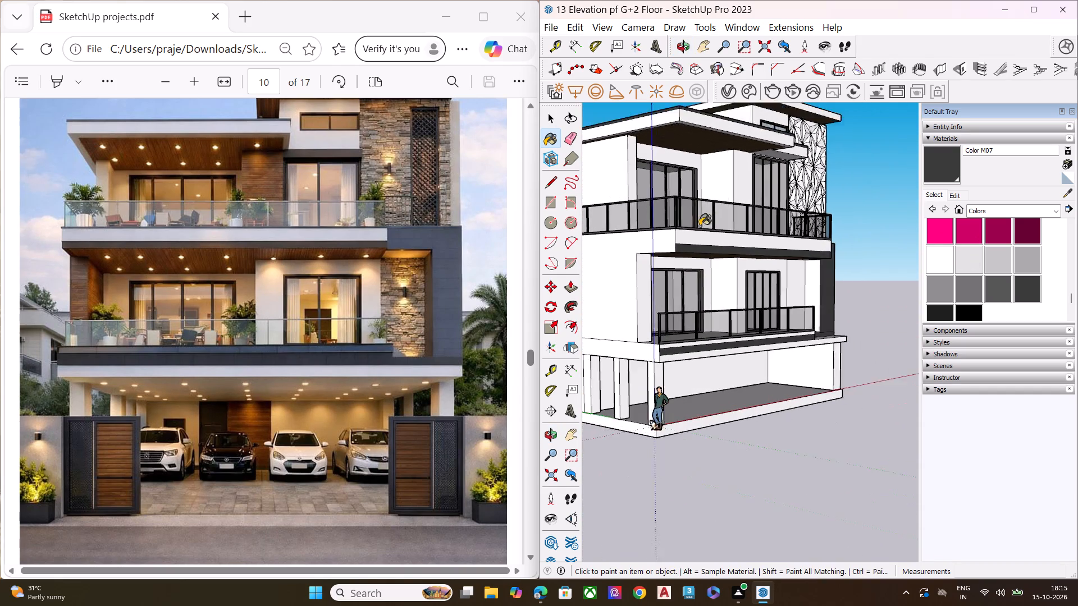
scroll(700, 226, down, 2)
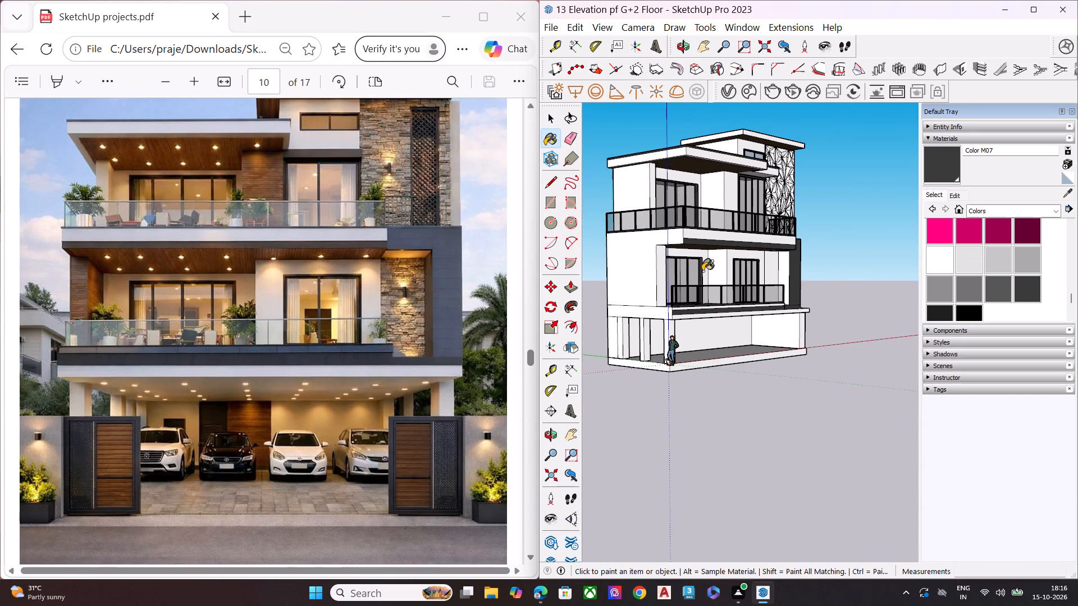
middle_drag(689, 272, 603, 260)
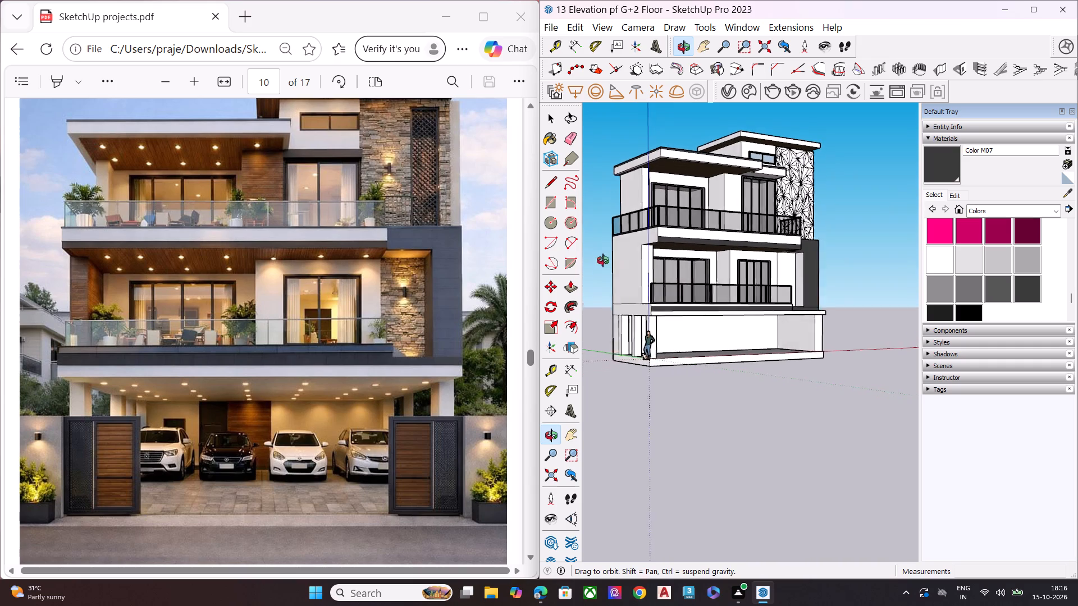
middle_drag(603, 260, 601, 260)
scroll(643, 263, up, 3)
scroll(645, 264, down, 2)
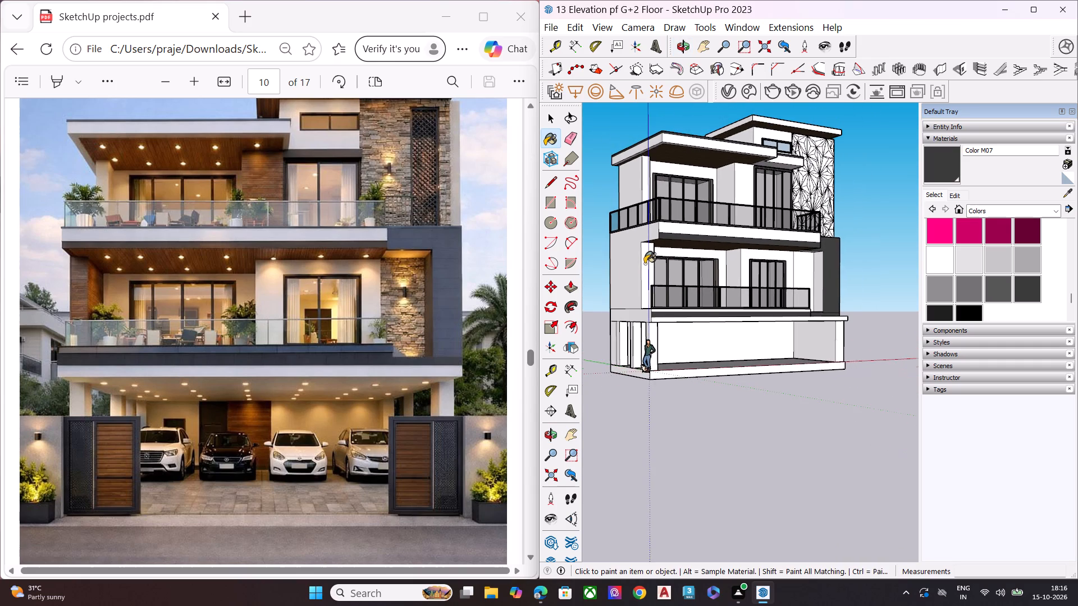
scroll(645, 264, down, 1)
middle_drag(788, 283, 640, 271)
scroll(652, 336, up, 1)
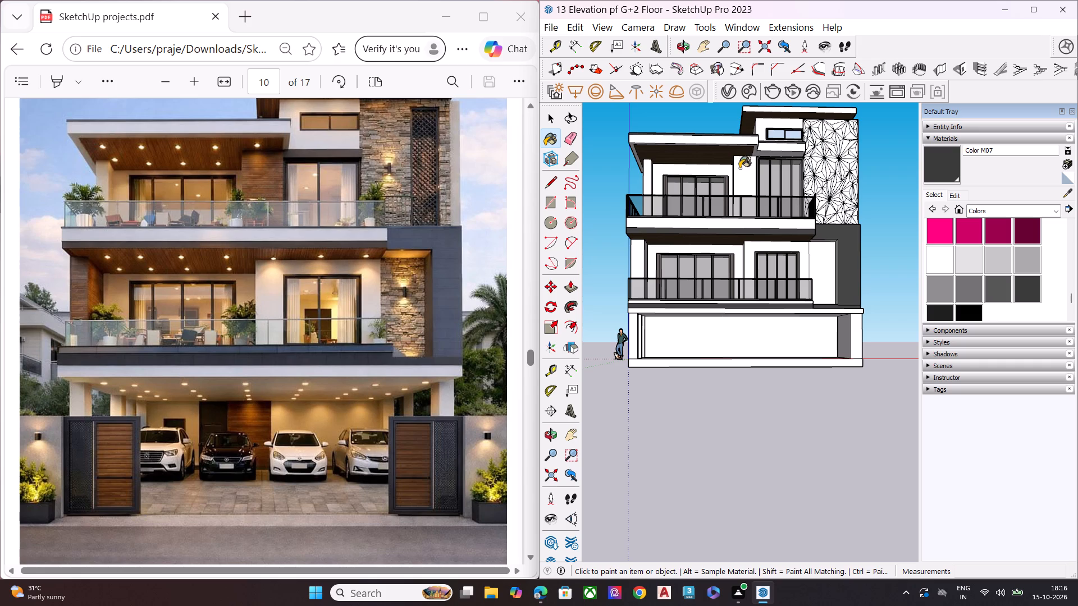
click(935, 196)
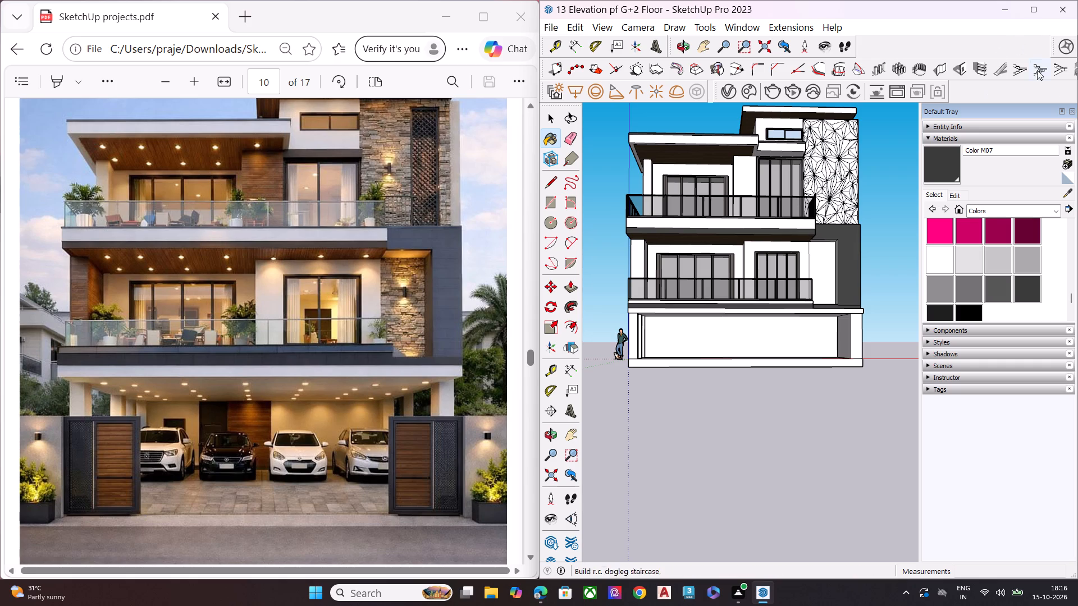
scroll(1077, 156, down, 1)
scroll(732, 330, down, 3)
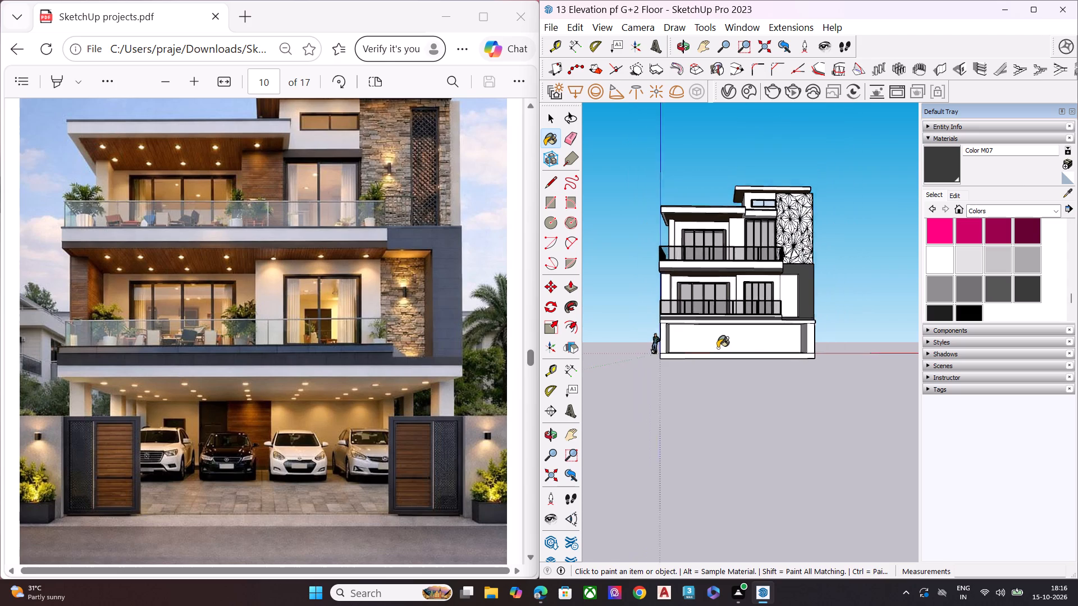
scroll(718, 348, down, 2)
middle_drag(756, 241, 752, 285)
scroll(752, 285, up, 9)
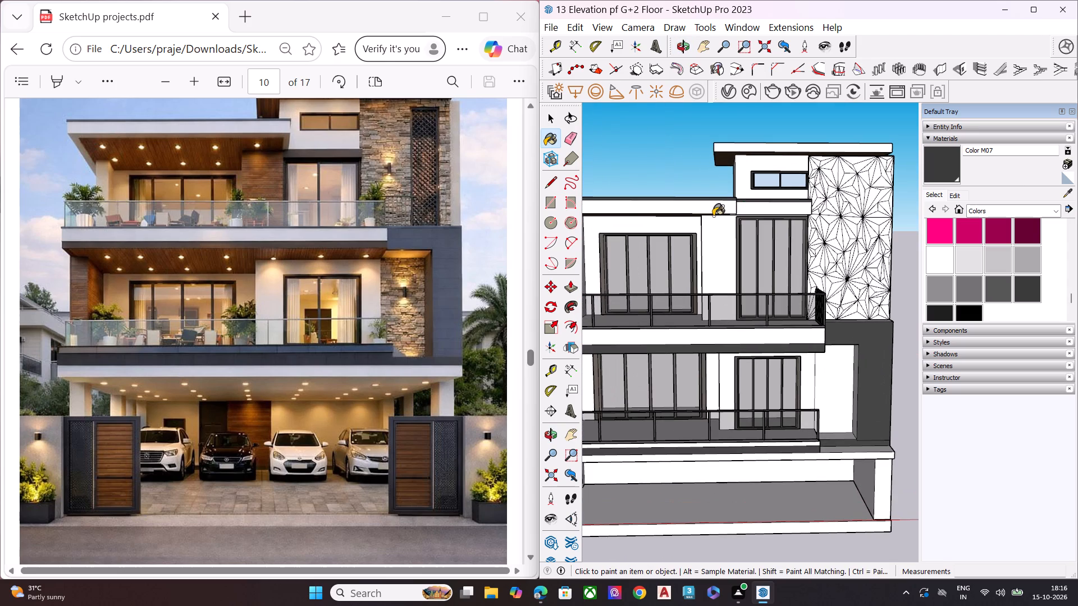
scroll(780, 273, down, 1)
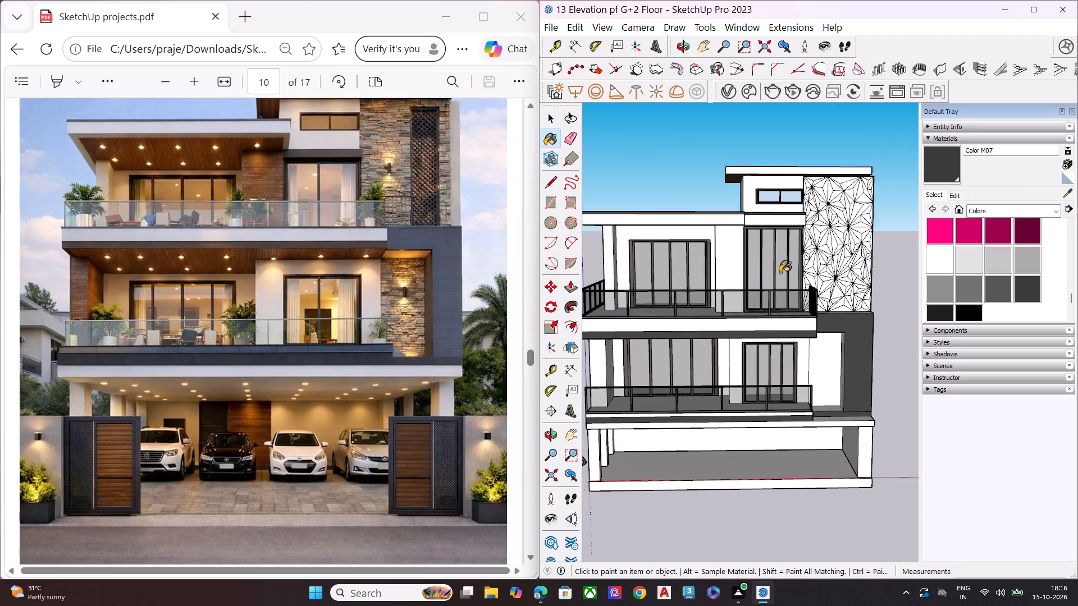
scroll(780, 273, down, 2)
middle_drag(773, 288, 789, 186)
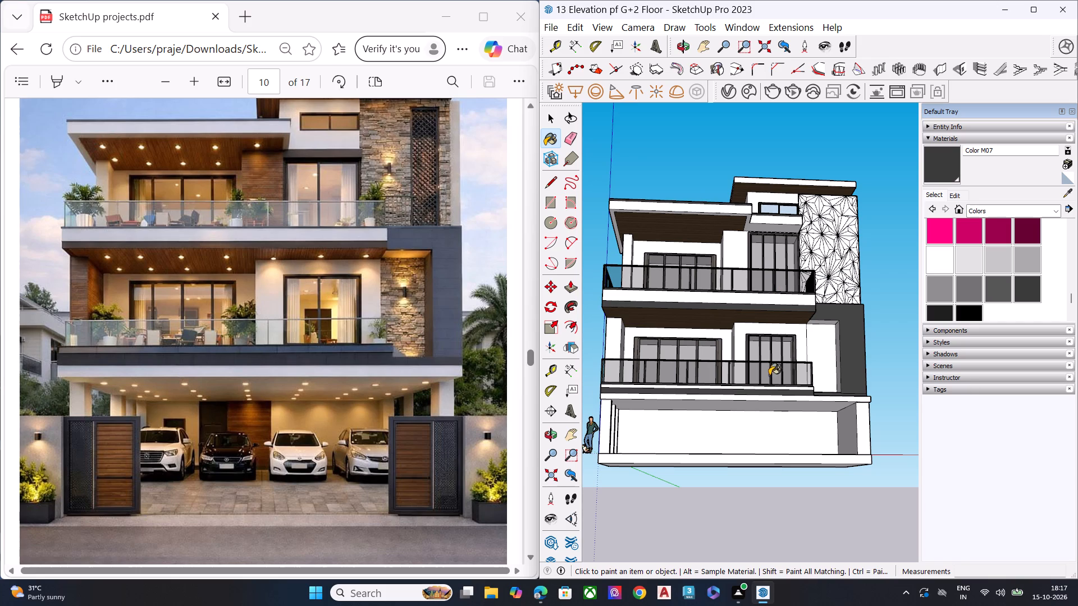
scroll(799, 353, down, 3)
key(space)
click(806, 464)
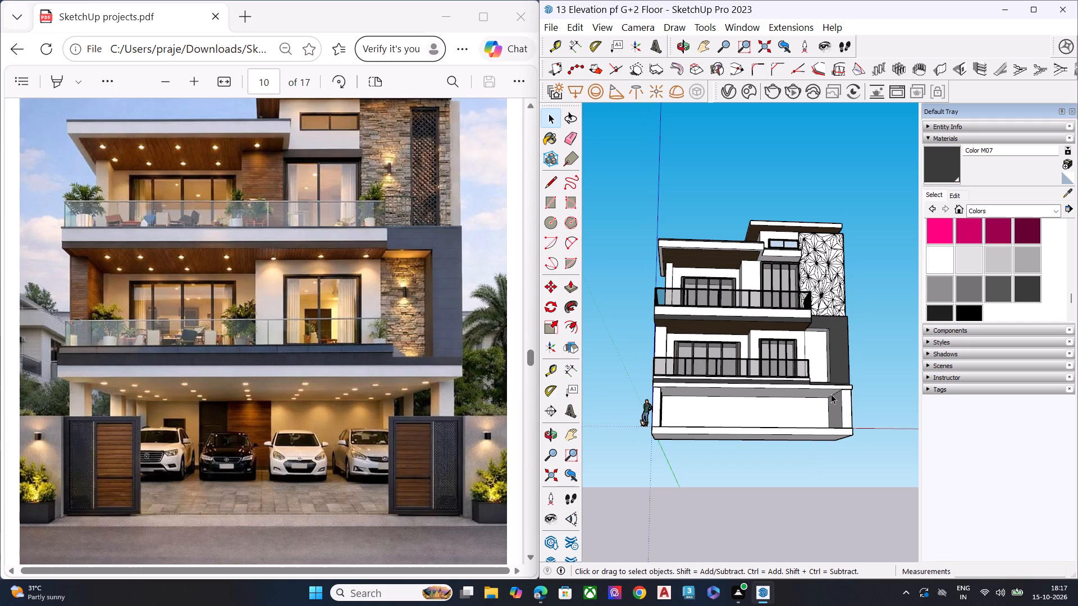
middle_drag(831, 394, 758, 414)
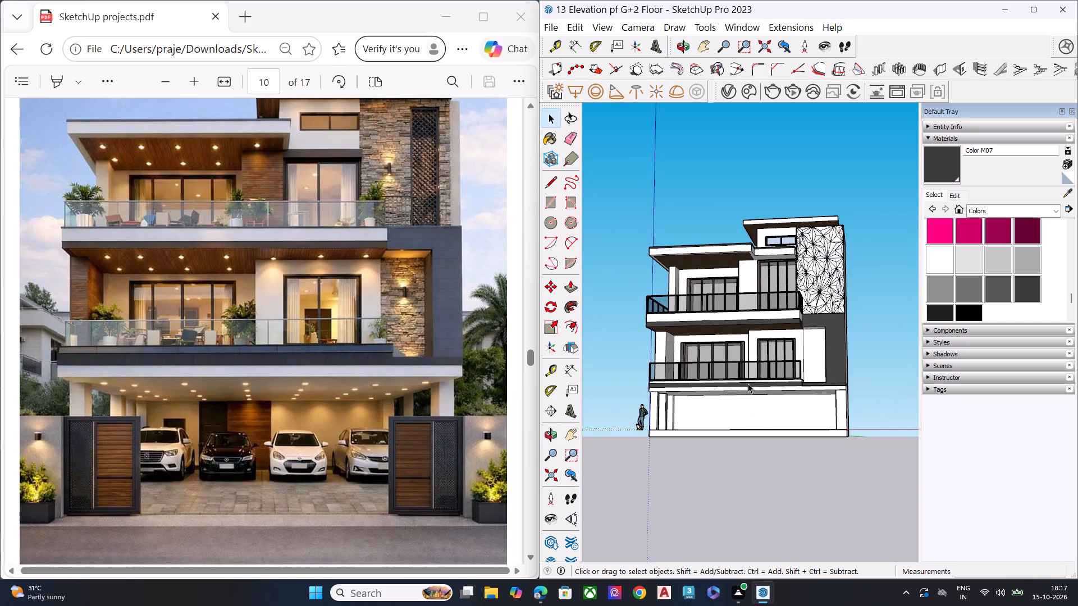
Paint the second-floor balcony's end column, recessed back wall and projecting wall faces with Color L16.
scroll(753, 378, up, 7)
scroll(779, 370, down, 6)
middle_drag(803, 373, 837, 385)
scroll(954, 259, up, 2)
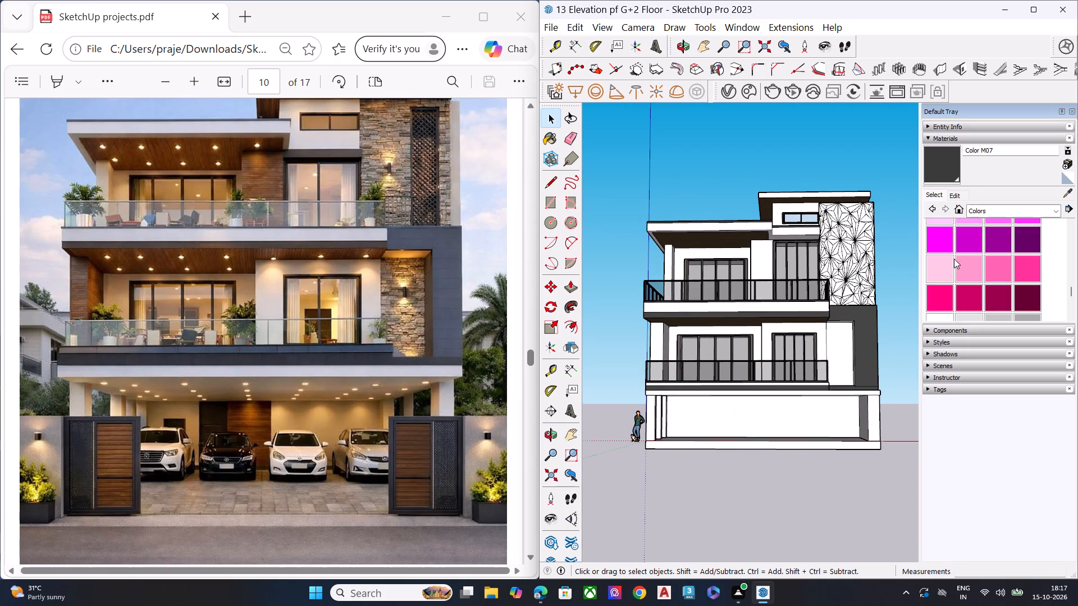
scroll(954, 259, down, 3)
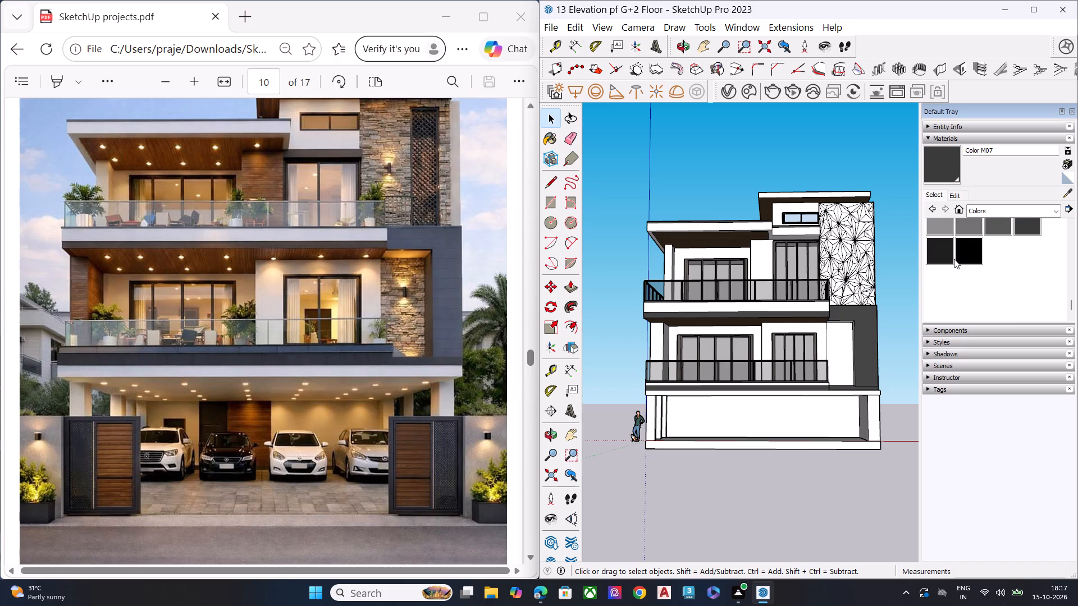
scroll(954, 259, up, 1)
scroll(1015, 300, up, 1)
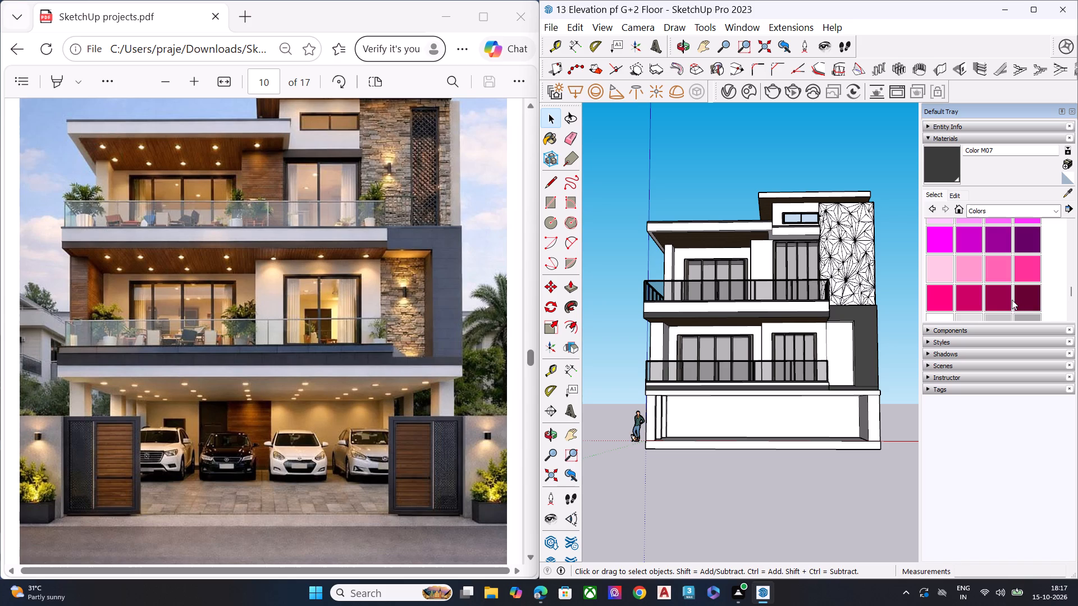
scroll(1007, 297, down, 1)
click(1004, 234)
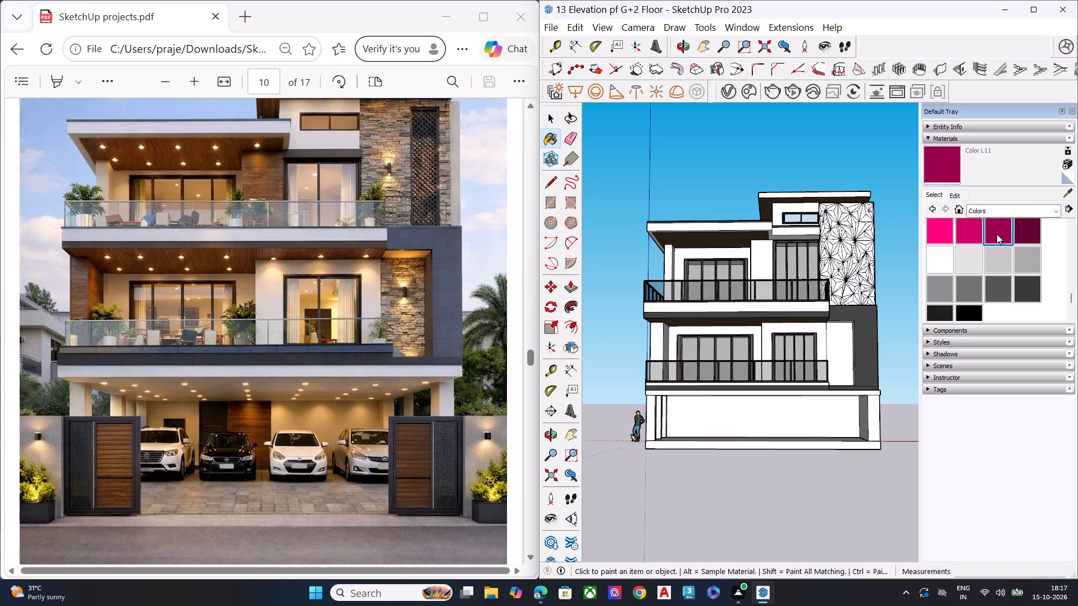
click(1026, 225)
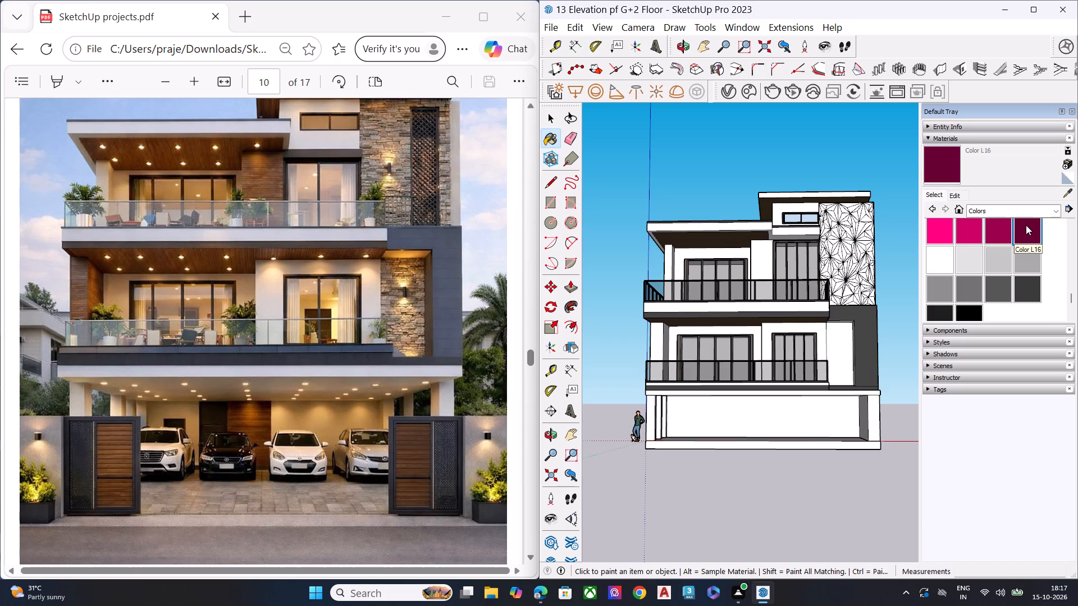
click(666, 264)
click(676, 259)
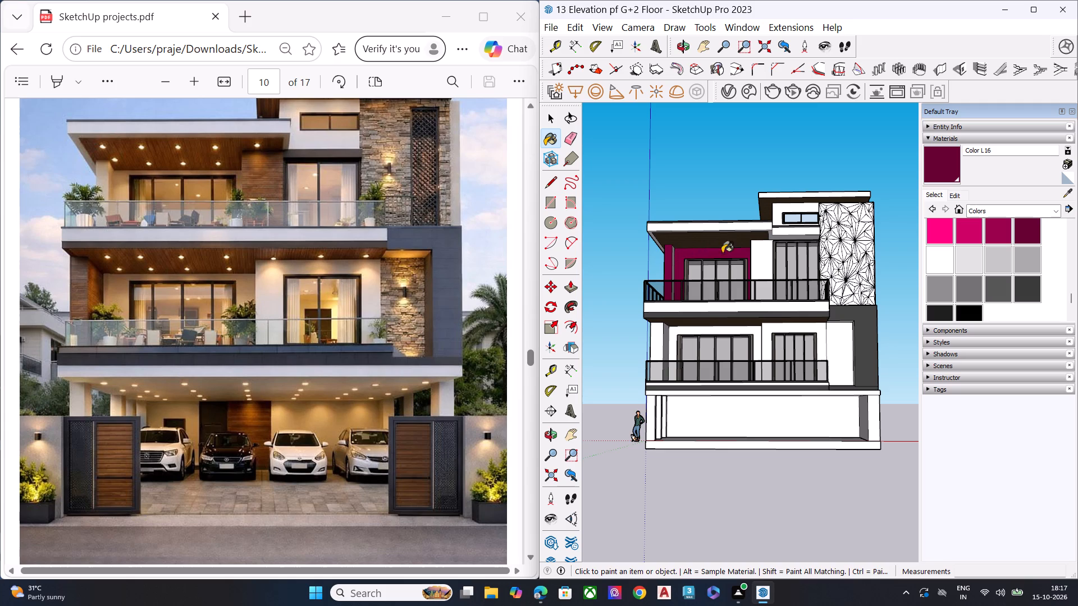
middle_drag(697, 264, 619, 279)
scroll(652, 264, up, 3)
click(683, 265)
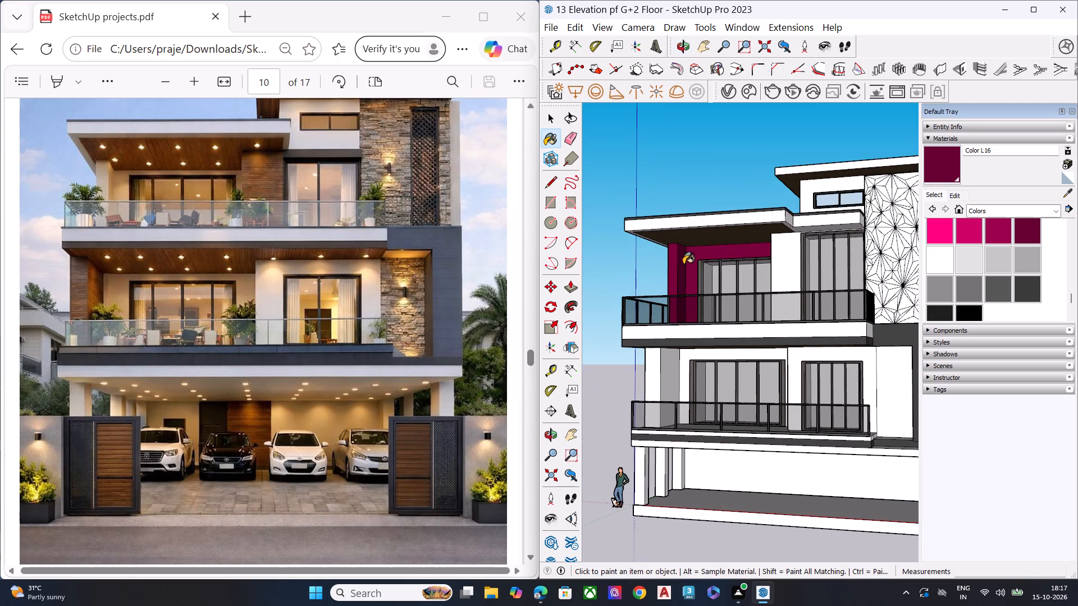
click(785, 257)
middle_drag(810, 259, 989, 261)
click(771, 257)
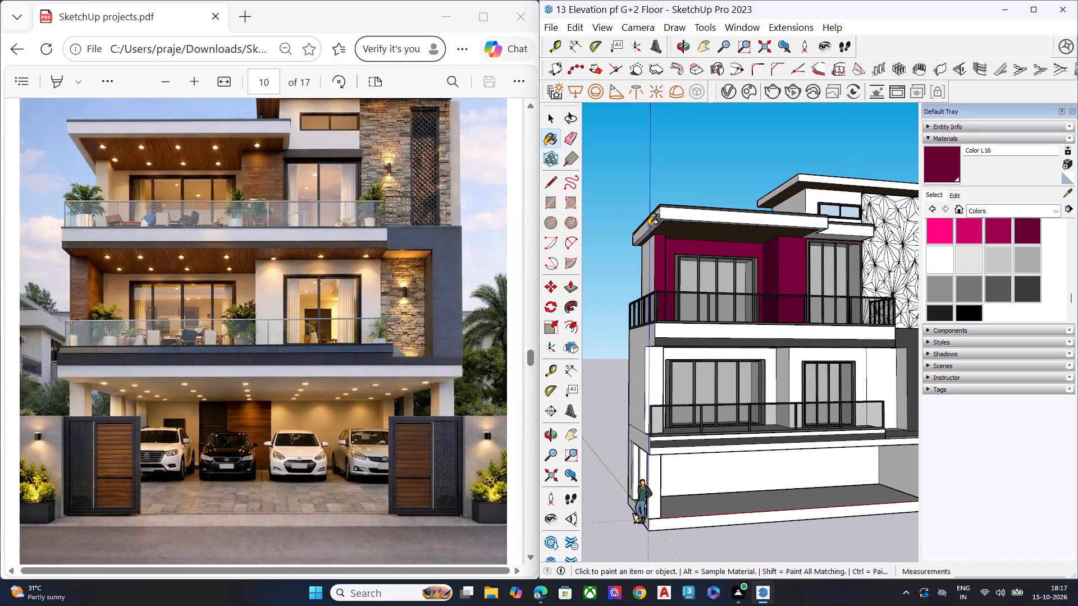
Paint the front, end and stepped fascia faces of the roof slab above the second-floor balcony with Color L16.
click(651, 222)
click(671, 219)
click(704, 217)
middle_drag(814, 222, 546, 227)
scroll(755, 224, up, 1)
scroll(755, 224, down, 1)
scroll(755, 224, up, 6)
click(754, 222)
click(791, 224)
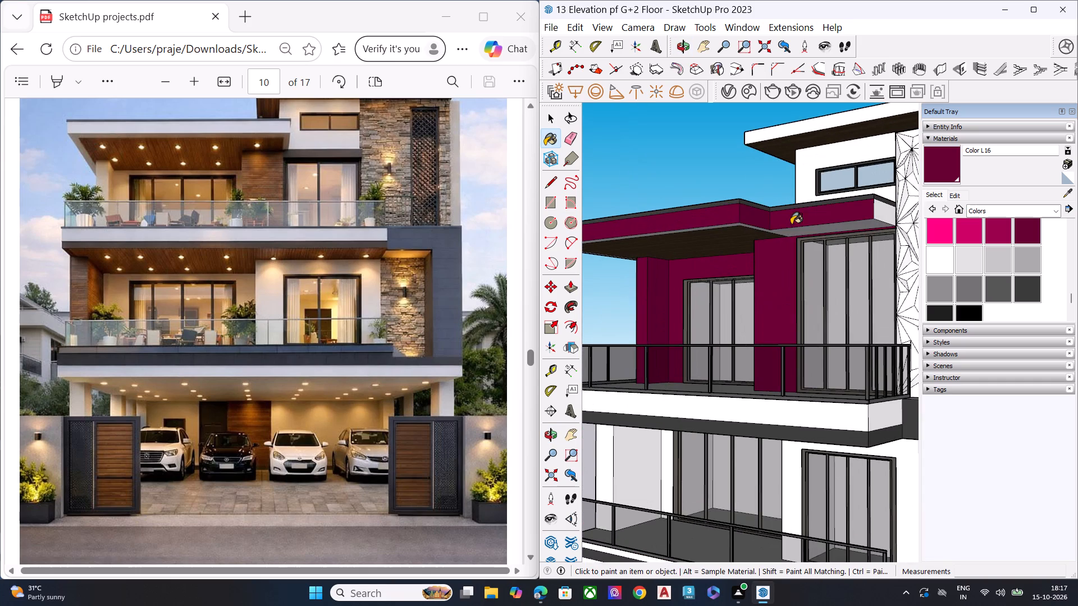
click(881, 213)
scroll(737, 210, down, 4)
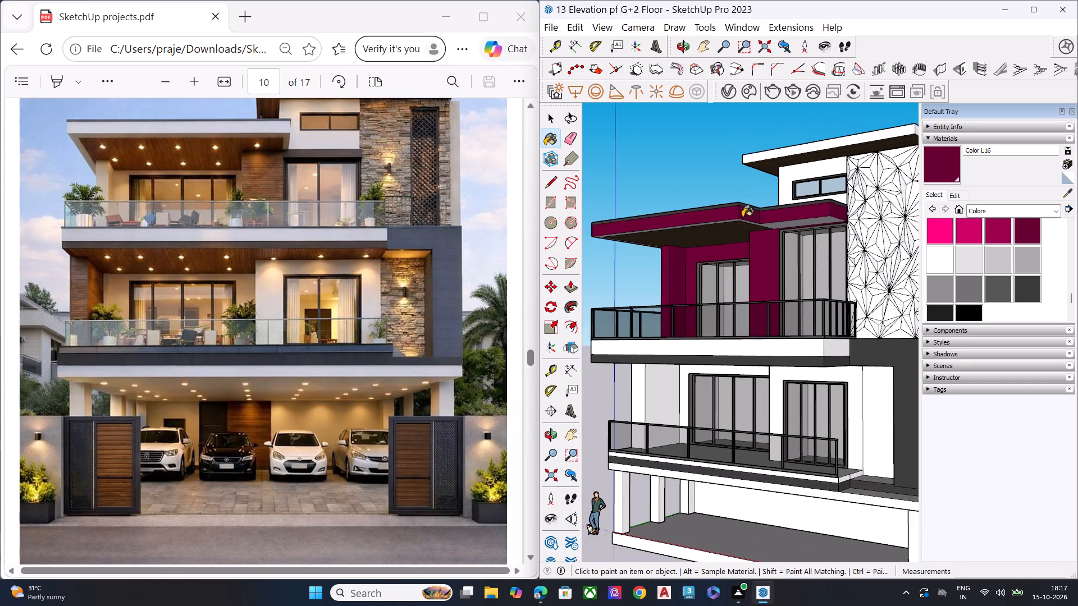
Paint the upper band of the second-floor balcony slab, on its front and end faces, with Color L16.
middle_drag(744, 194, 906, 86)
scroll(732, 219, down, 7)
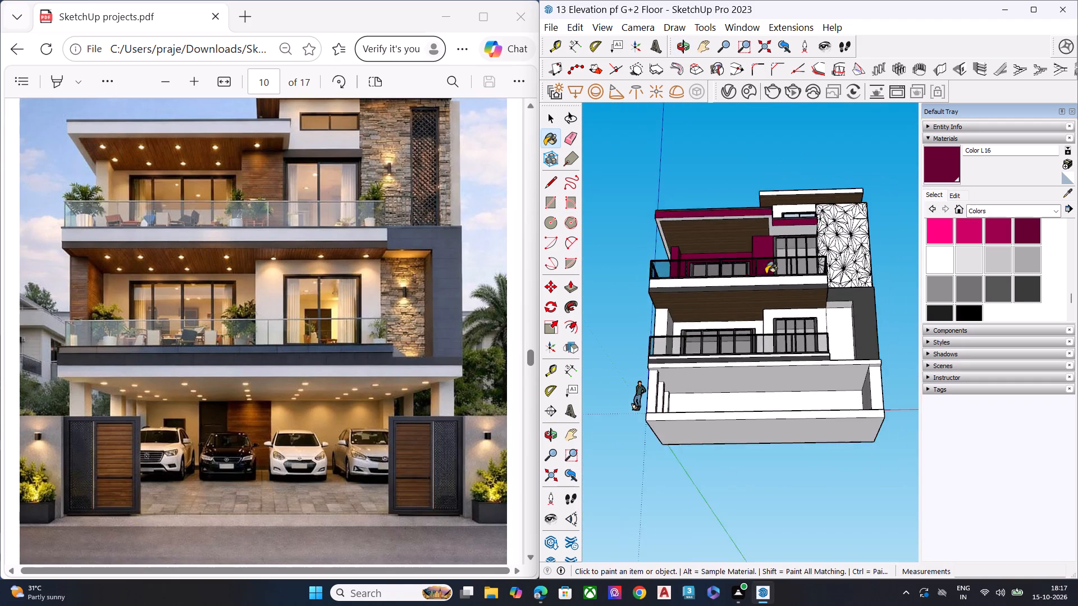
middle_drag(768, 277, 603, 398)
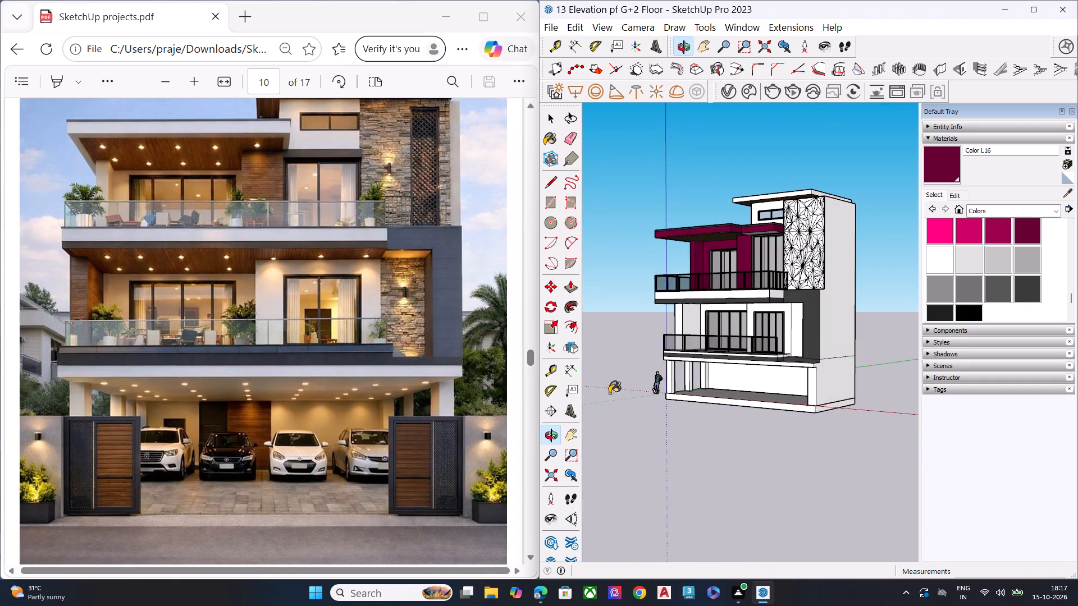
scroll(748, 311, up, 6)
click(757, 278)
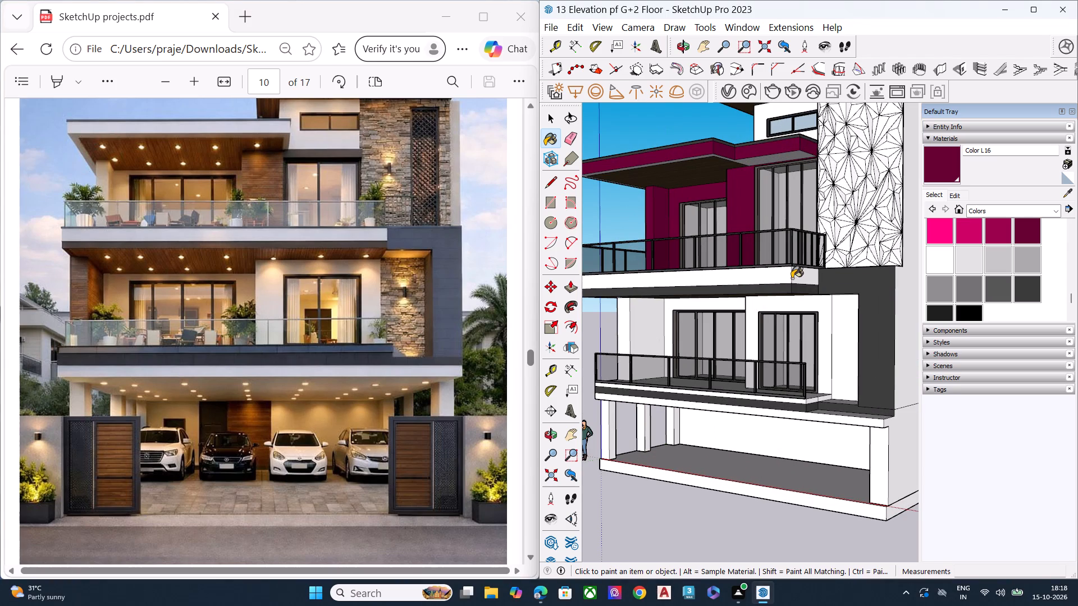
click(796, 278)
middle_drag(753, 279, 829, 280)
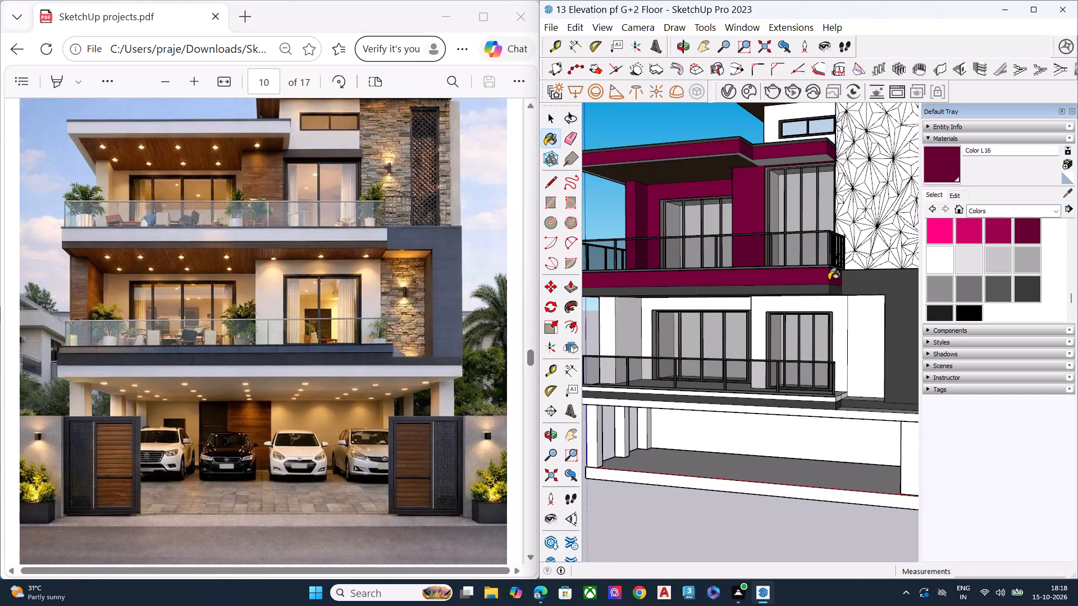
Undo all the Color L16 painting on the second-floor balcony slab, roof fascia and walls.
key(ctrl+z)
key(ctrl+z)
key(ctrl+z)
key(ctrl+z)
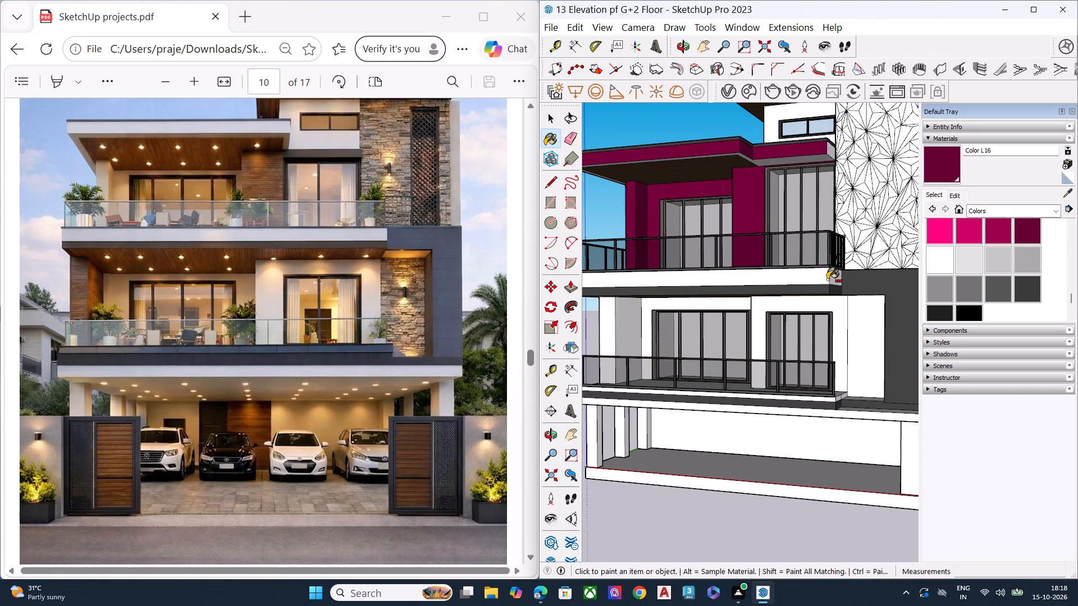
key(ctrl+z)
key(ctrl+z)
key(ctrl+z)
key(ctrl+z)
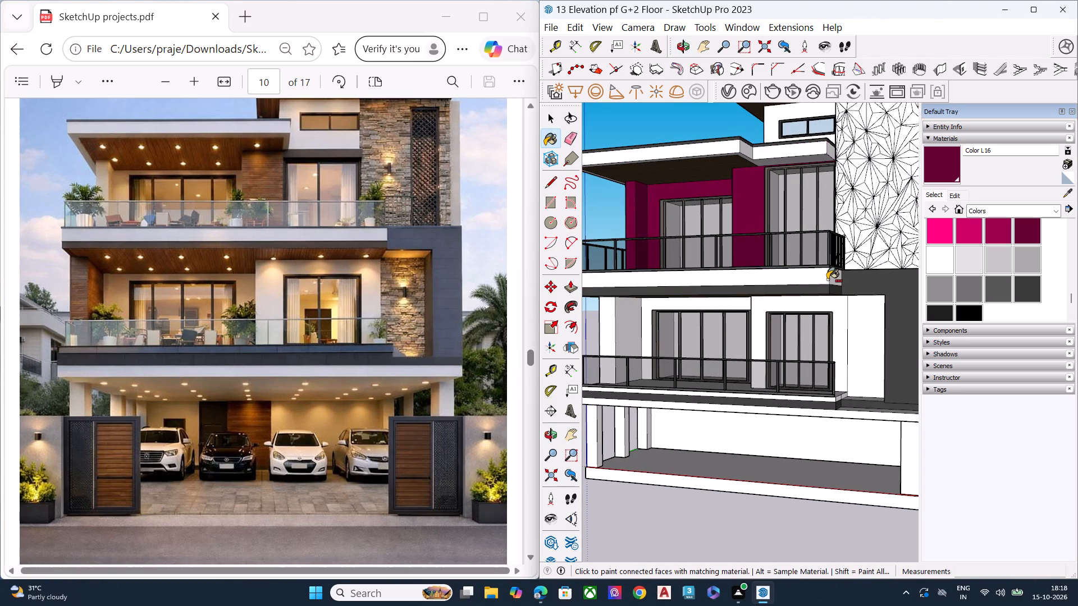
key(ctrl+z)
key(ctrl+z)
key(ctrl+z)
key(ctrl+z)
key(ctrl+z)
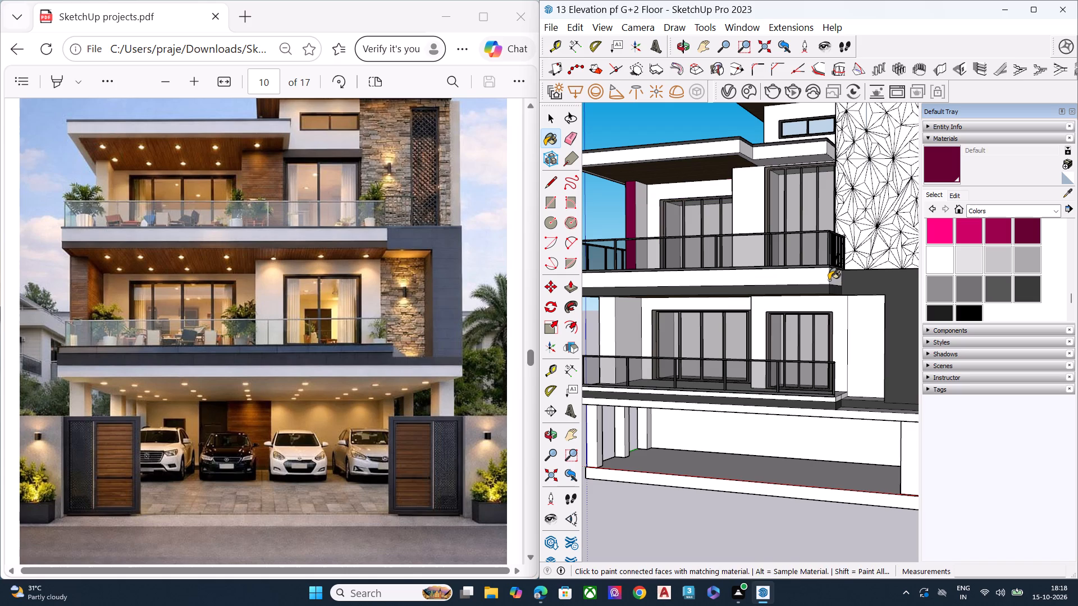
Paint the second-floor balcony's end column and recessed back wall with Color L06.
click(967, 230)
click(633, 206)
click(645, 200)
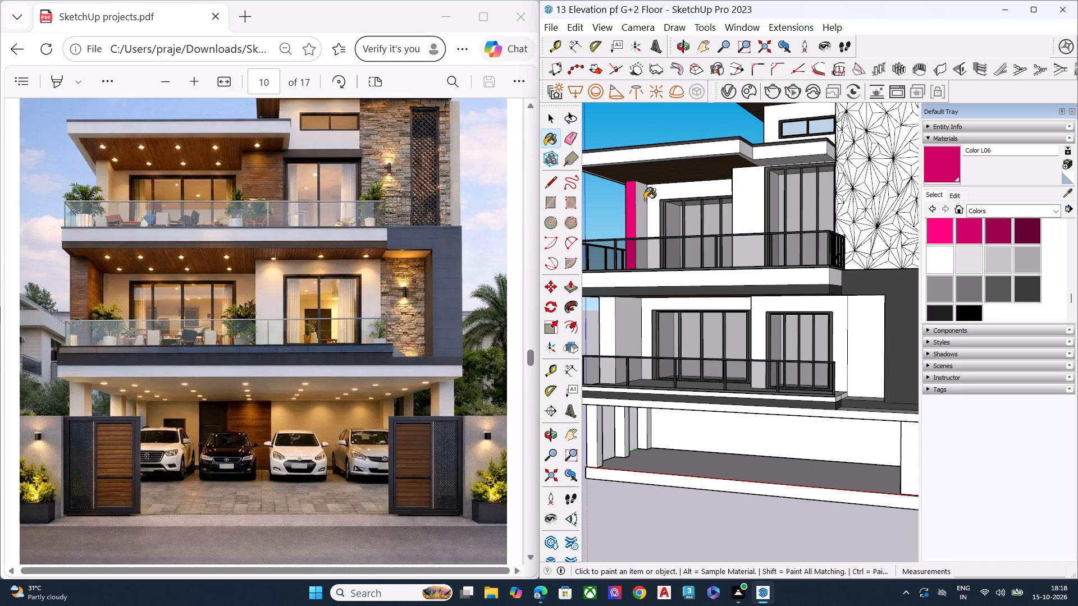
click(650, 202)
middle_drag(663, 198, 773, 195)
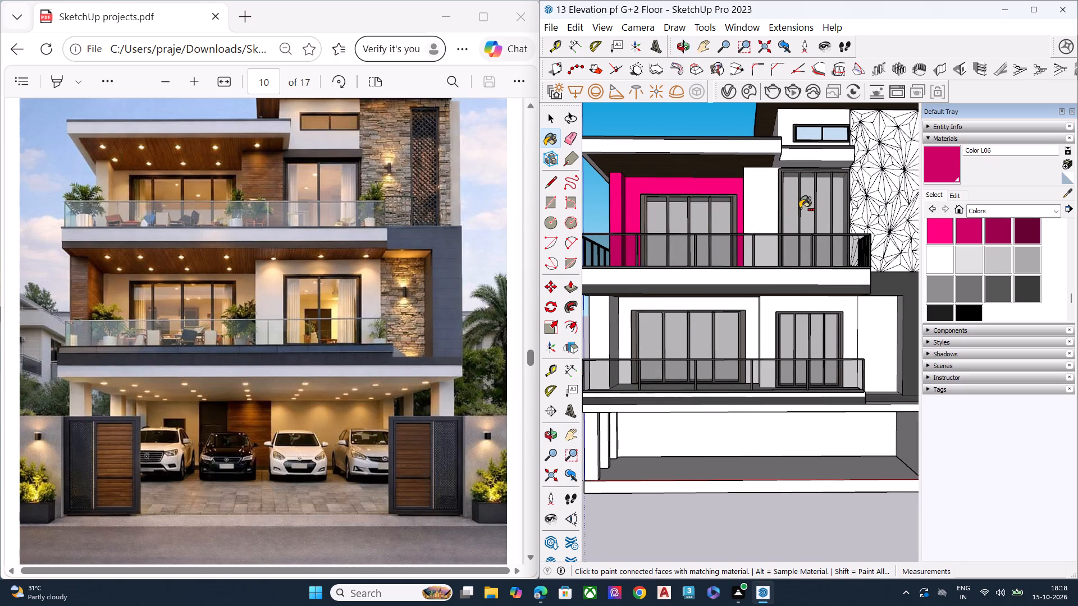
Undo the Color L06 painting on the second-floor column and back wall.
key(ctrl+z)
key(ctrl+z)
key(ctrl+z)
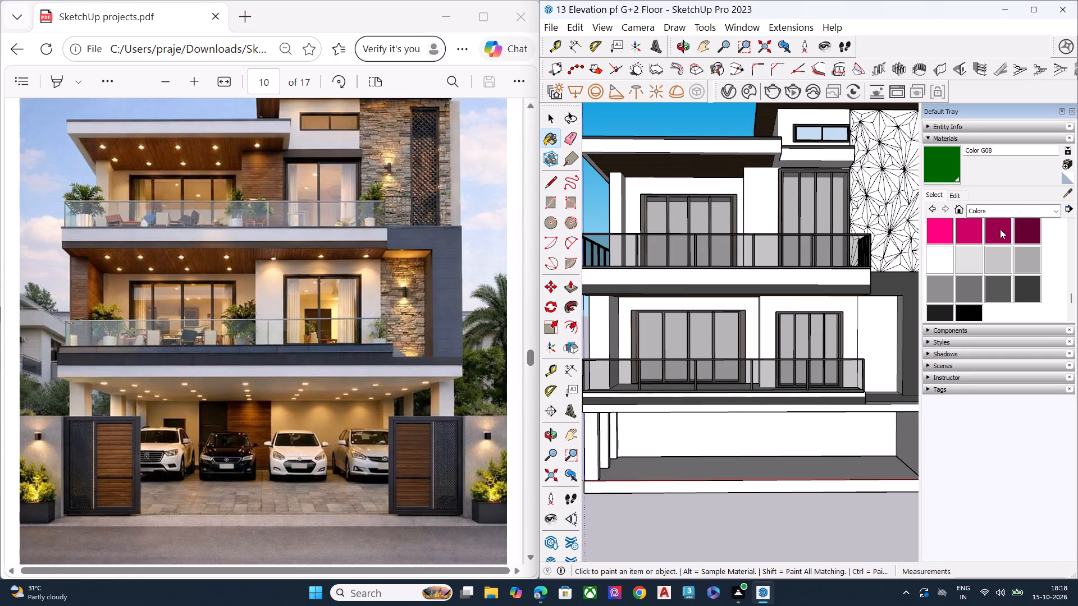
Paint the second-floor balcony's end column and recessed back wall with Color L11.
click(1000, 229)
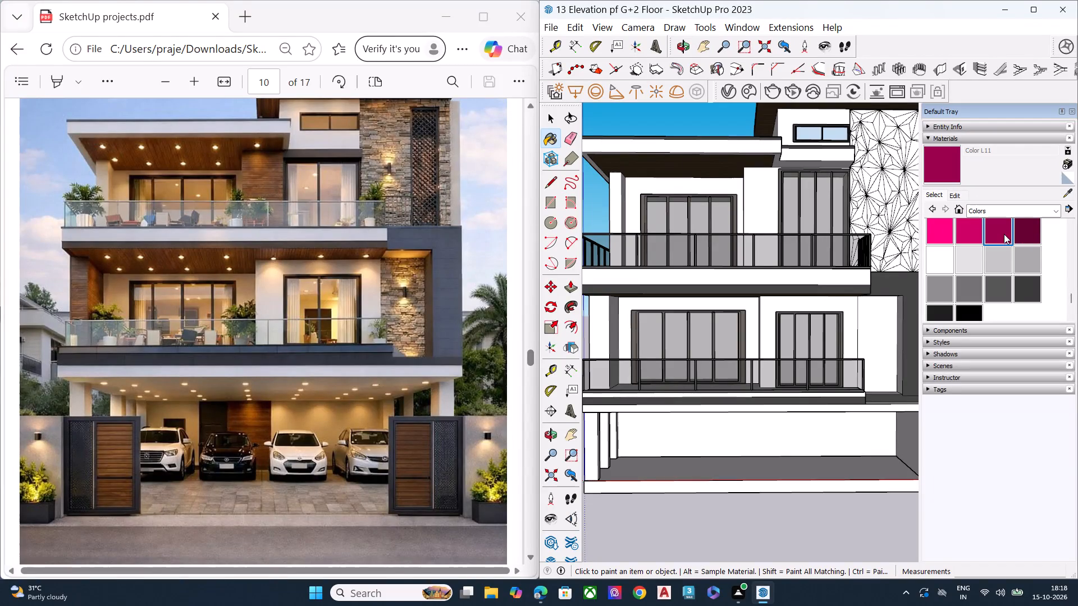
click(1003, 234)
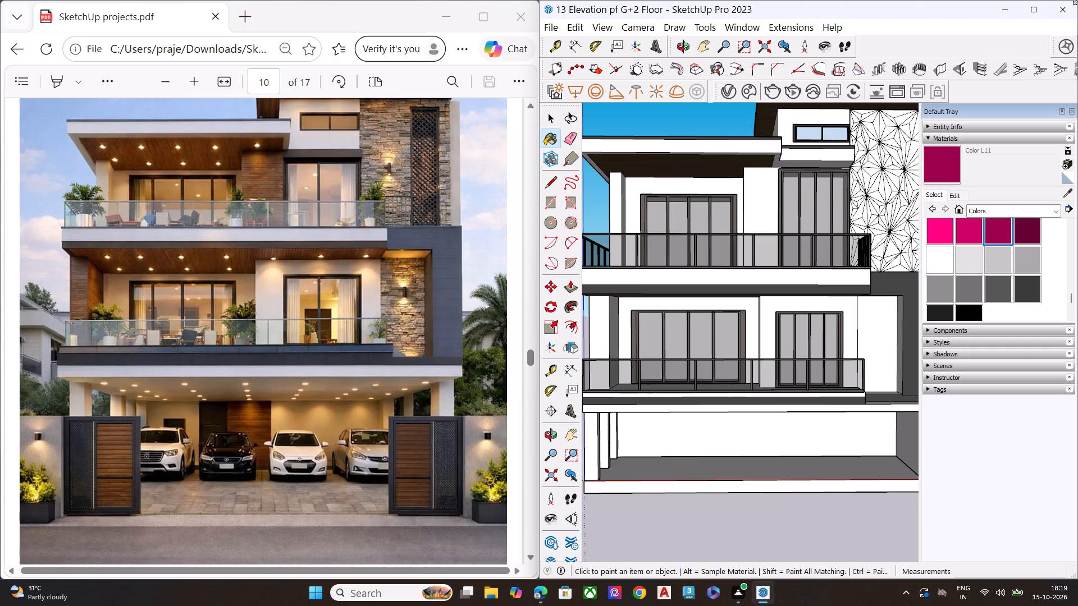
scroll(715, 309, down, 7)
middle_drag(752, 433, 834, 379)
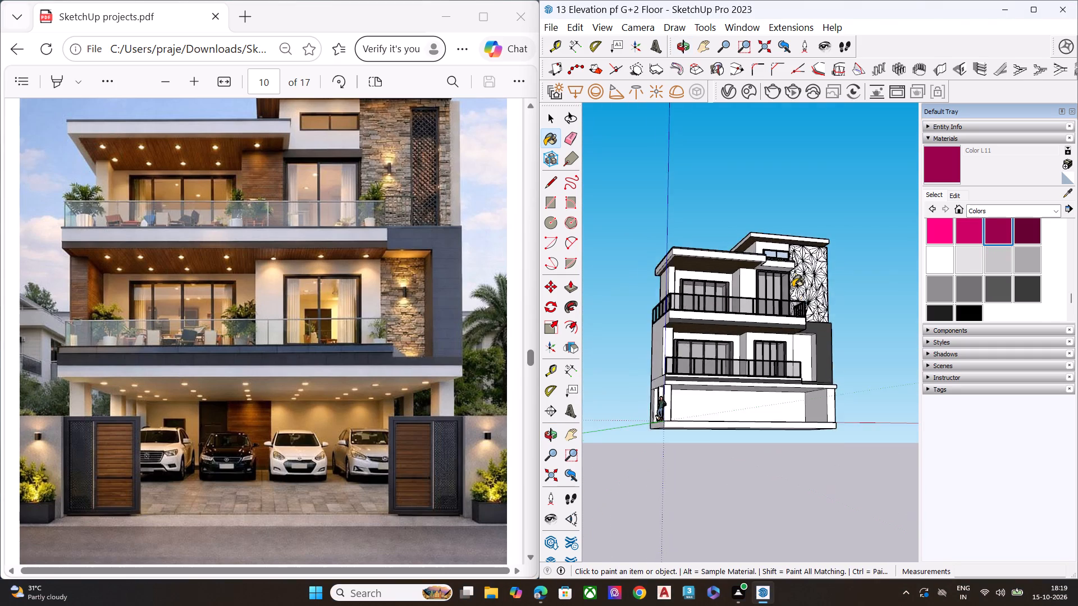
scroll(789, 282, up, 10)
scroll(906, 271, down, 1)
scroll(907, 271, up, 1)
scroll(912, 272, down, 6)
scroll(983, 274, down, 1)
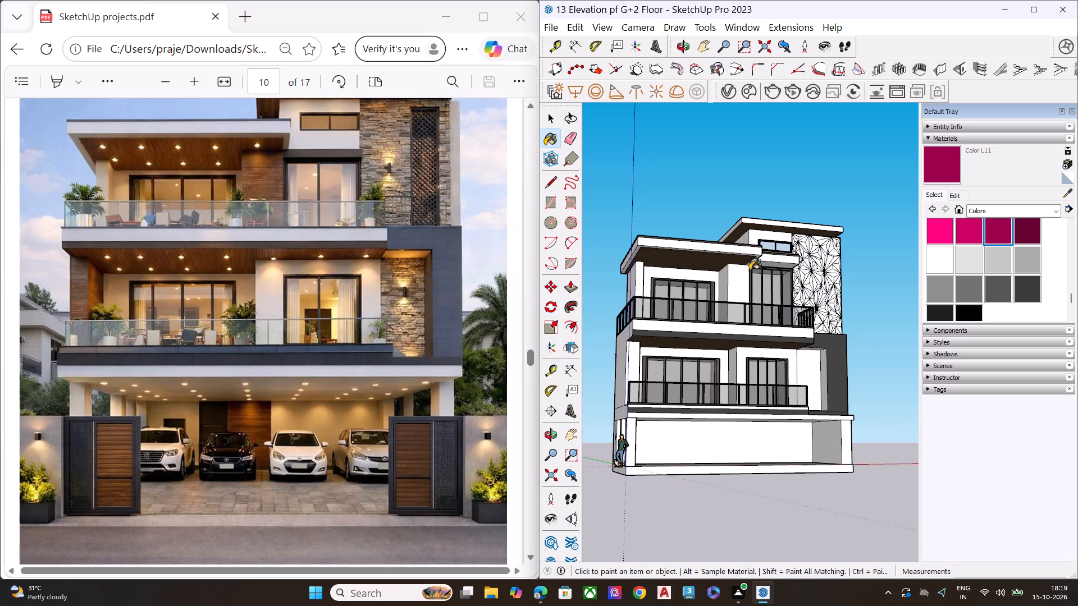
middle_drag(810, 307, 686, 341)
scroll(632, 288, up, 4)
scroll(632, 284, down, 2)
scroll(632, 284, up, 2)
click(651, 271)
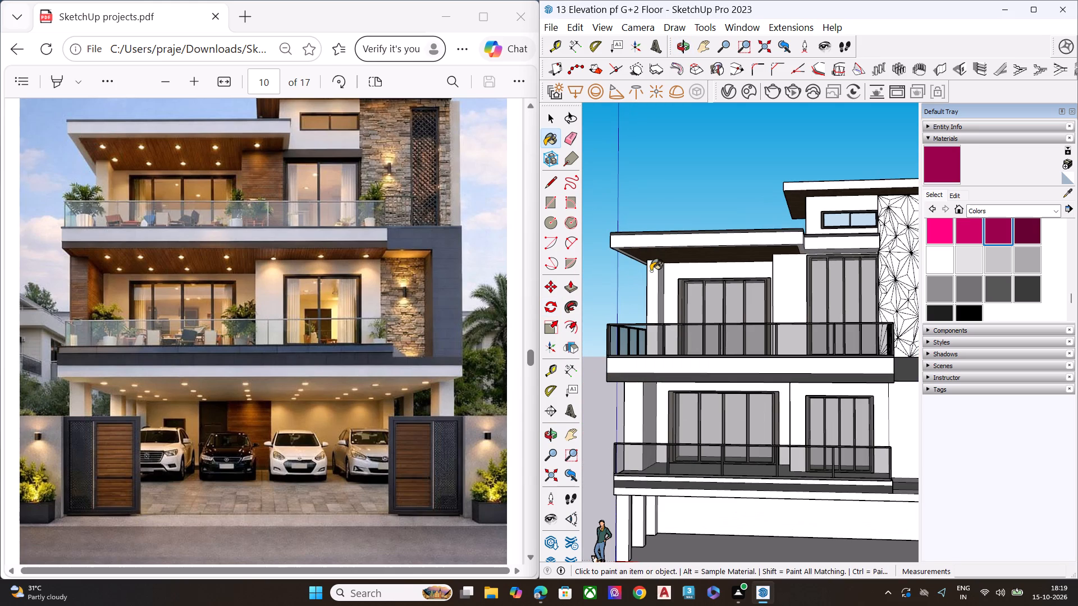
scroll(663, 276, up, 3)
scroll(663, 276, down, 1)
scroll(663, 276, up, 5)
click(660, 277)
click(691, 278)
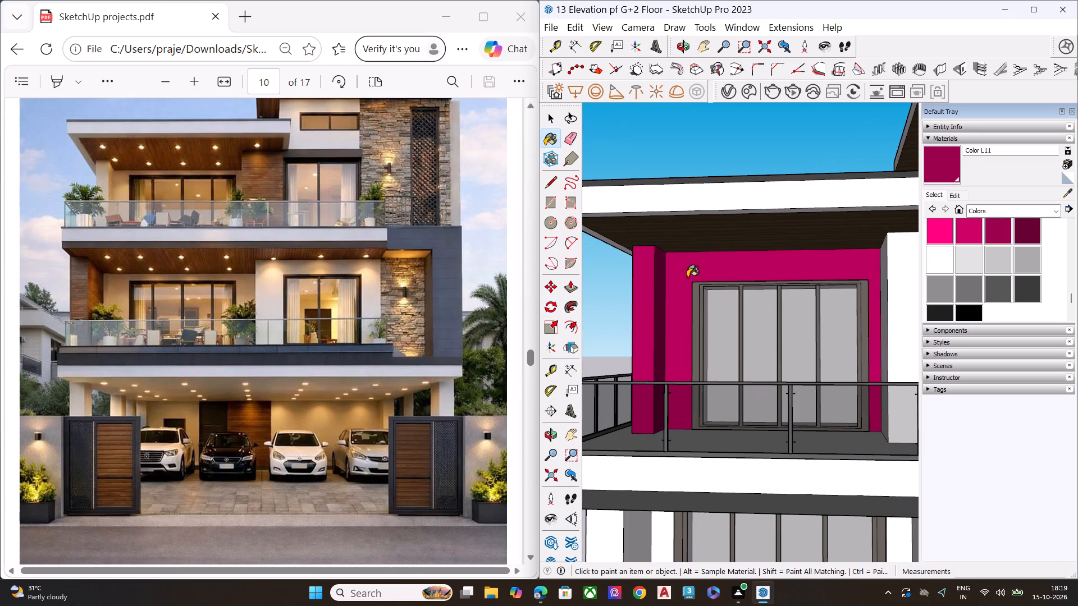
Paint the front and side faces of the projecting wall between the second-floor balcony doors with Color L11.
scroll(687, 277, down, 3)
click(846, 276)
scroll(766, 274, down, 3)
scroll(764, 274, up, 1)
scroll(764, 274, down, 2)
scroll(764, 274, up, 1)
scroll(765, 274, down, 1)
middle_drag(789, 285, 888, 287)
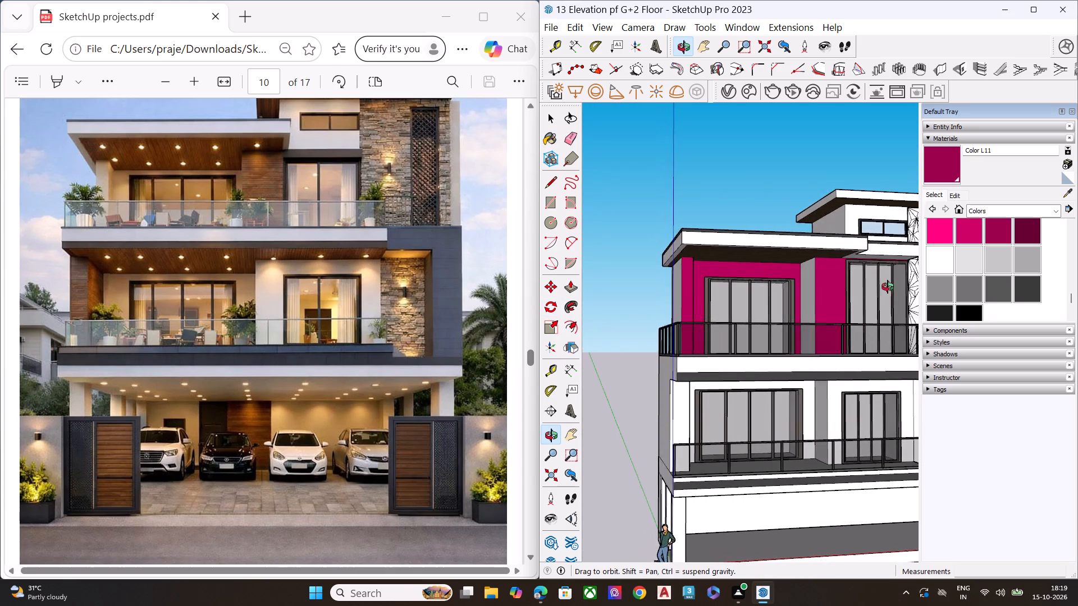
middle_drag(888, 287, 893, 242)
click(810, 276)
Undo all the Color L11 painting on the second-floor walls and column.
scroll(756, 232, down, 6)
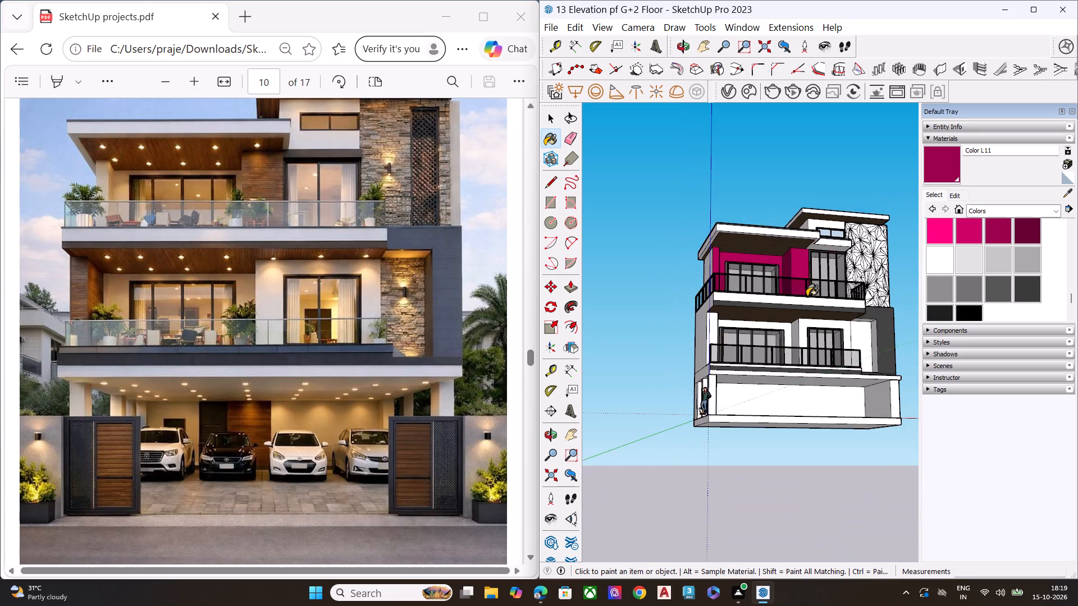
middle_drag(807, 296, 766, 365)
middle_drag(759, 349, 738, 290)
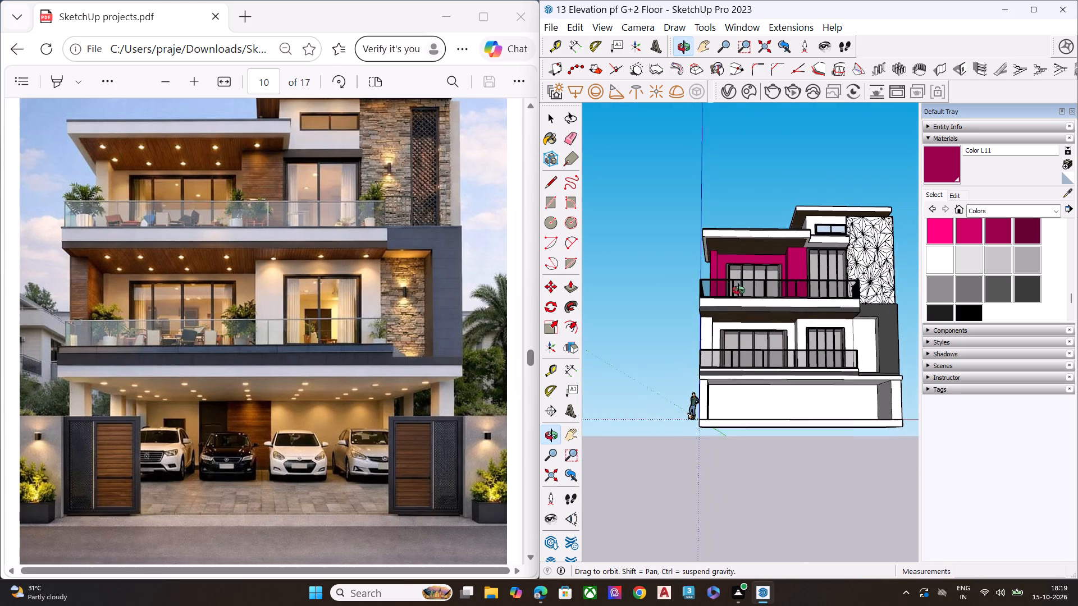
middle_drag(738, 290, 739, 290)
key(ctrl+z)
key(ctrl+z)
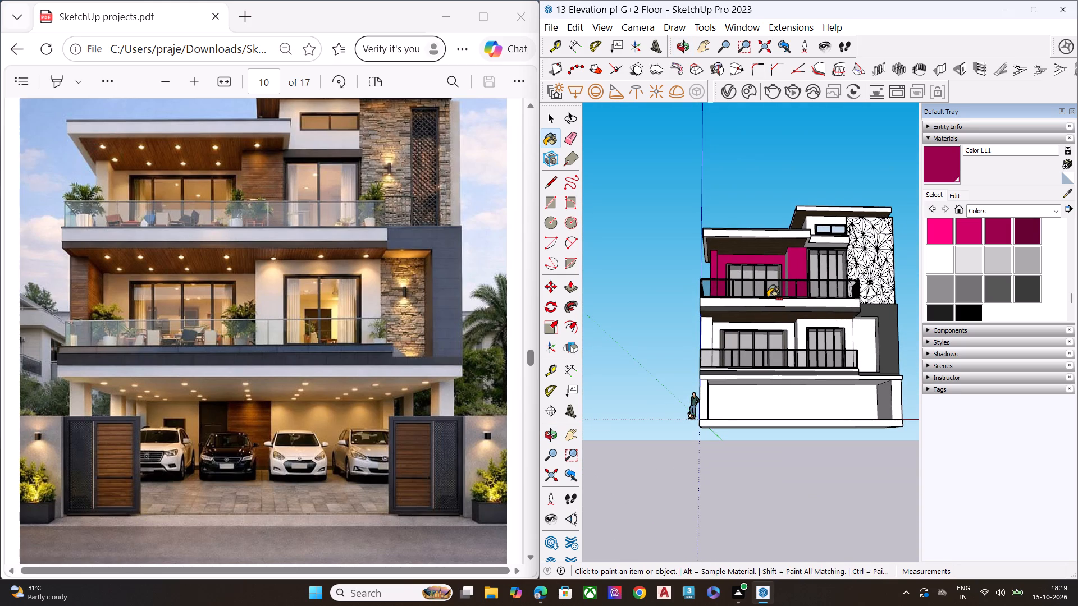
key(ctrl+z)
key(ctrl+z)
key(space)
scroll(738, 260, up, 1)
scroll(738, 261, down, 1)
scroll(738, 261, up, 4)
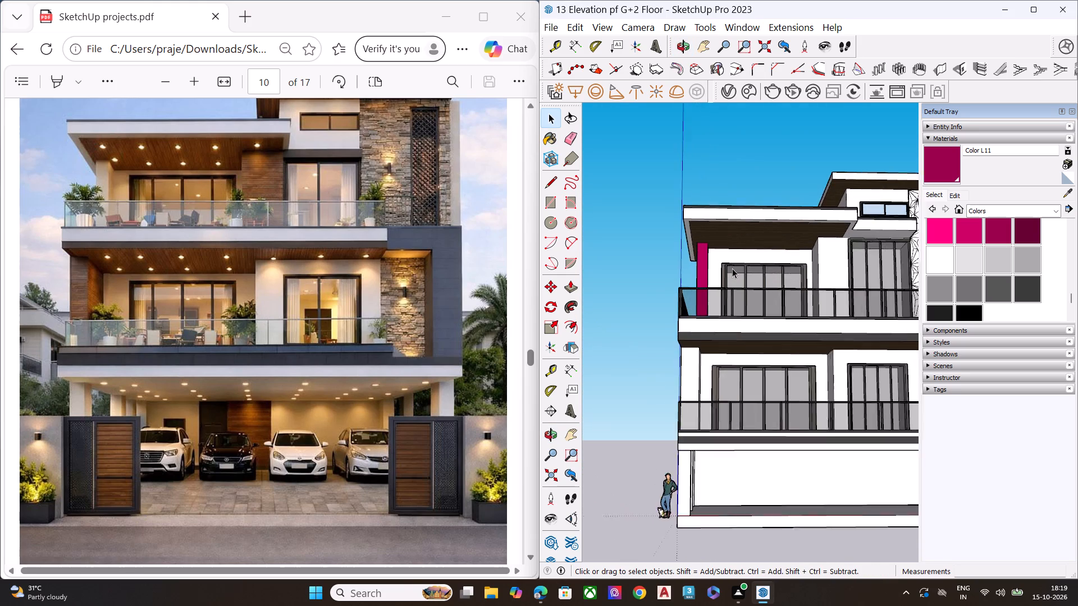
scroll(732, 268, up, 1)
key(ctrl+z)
Paint the second-floor roof slab's front fascia, its stepped return and the set-back fascia above the second door with Color L16.
click(1026, 232)
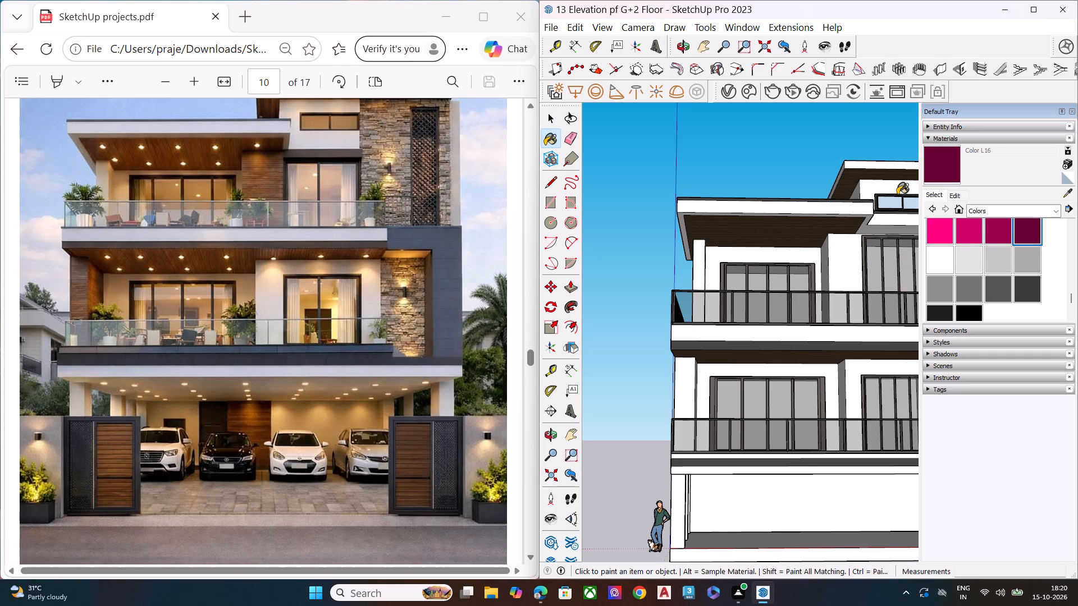
scroll(696, 284, down, 4)
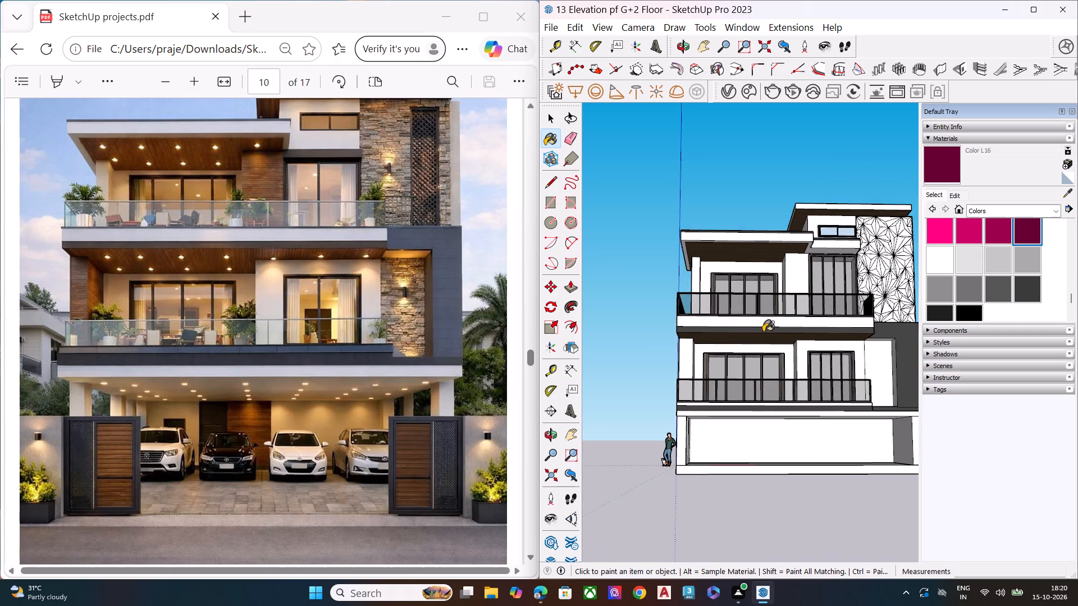
middle_drag(763, 332, 668, 392)
scroll(690, 287, up, 10)
click(705, 189)
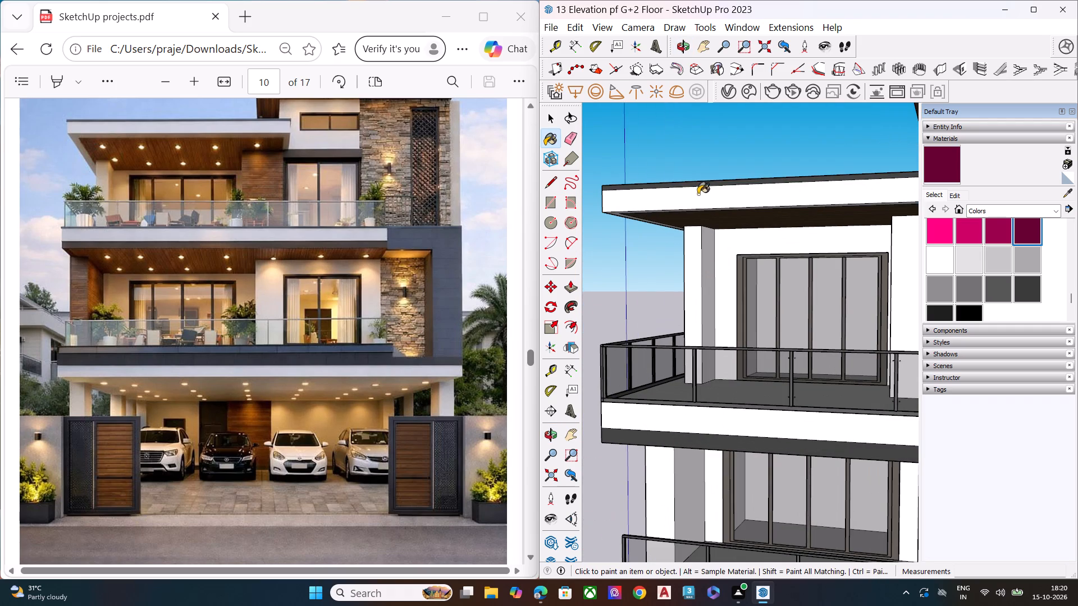
scroll(639, 222, down, 5)
scroll(633, 231, up, 1)
scroll(633, 231, down, 2)
middle_drag(838, 235, 771, 236)
scroll(833, 204, up, 4)
click(810, 206)
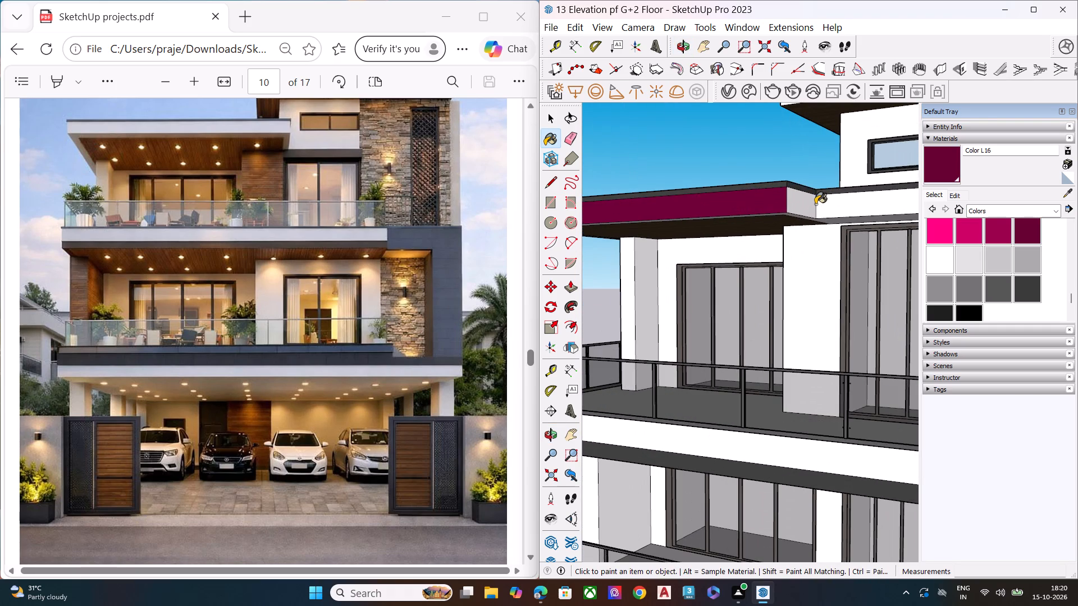
click(837, 207)
scroll(772, 221, down, 5)
click(893, 206)
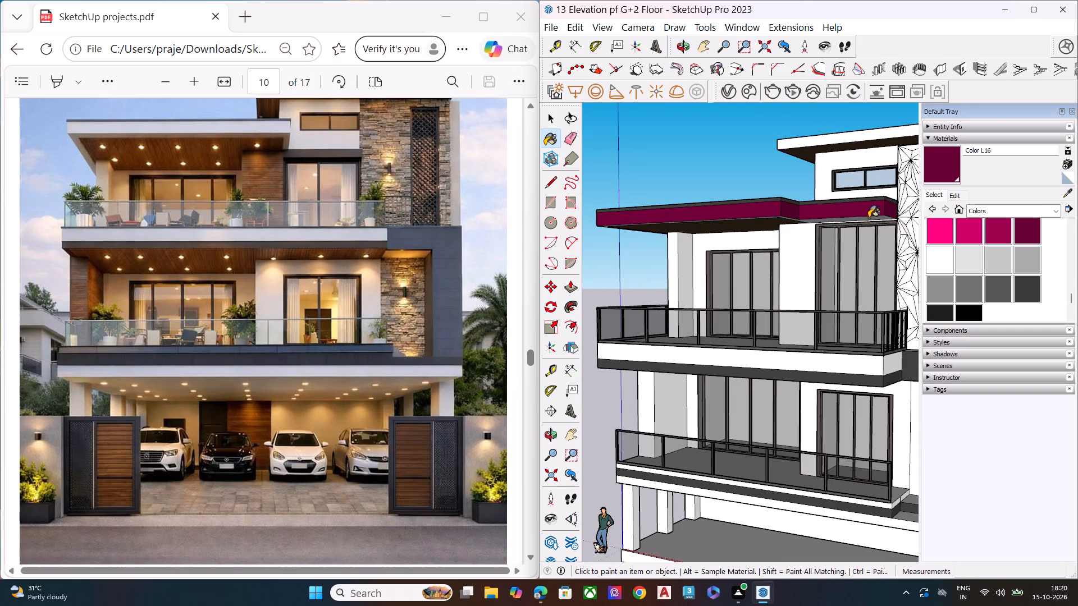
Paint the wall around the small high window under the top roof slab with Color L16.
scroll(803, 231, down, 6)
scroll(820, 177, up, 4)
click(814, 204)
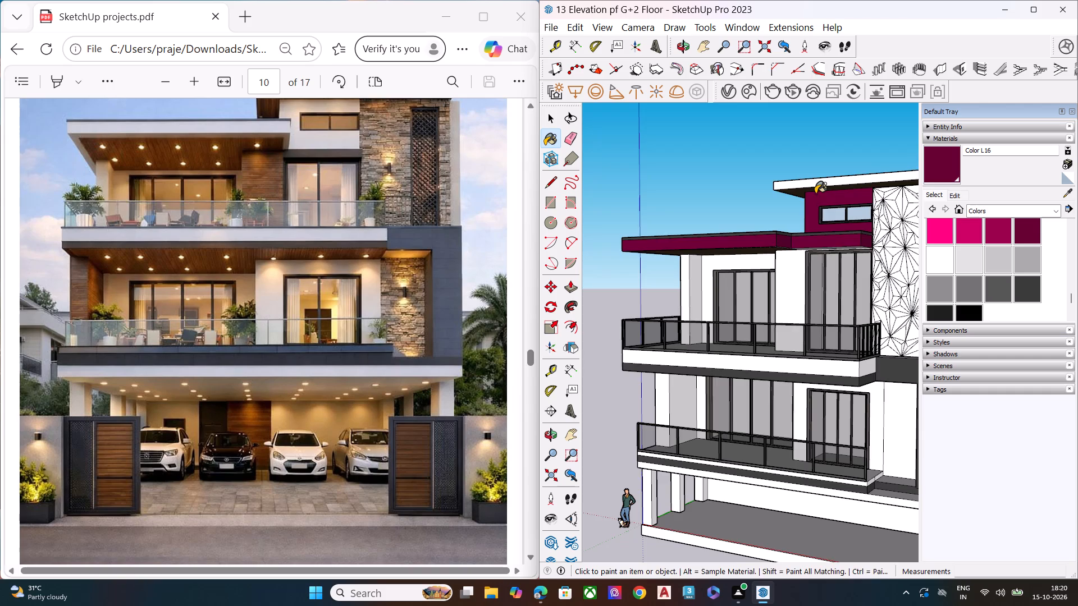
Paint the second-floor balcony's end column, recessed back wall and projecting wall between the doors with Color L16, including the side faces.
middle_drag(815, 194, 994, 209)
middle_drag(763, 241, 775, 151)
scroll(762, 240, up, 1)
scroll(663, 273, down, 1)
scroll(659, 272, up, 1)
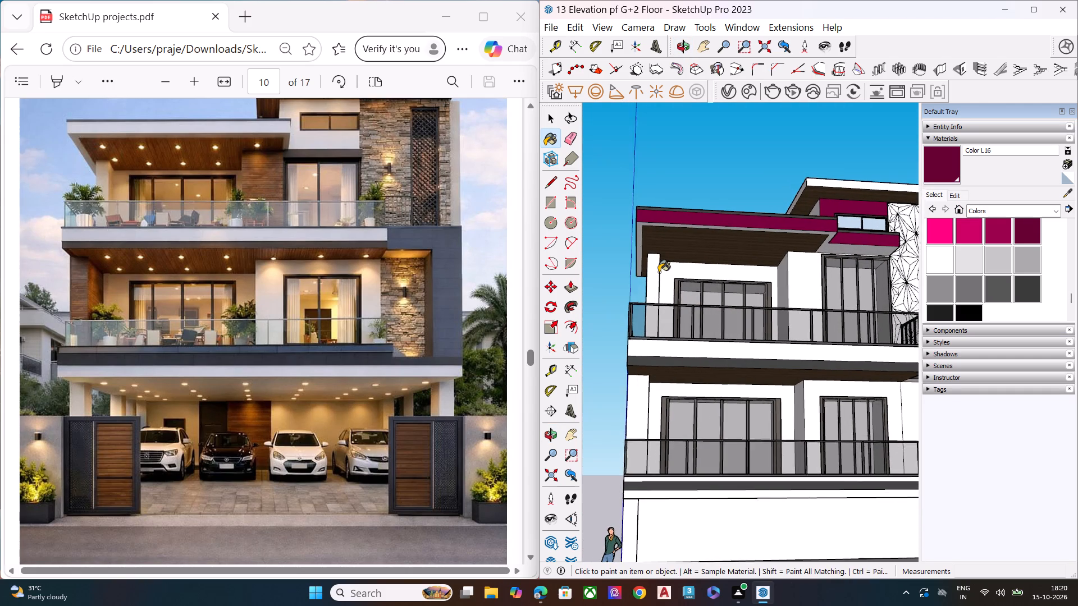
scroll(659, 272, up, 2)
click(654, 272)
click(672, 277)
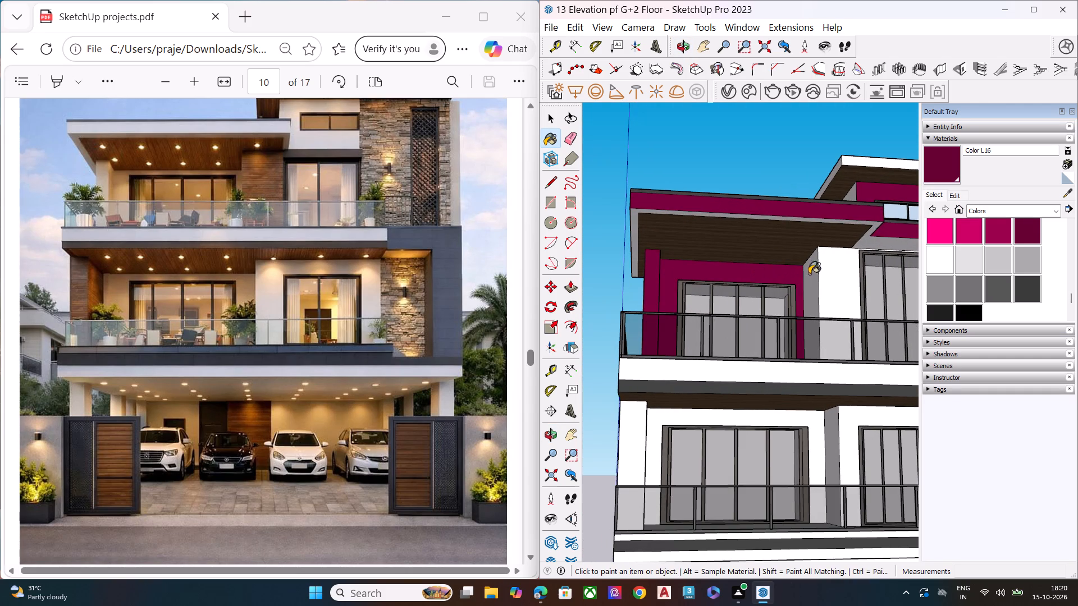
click(832, 276)
click(814, 282)
middle_drag(831, 293, 659, 312)
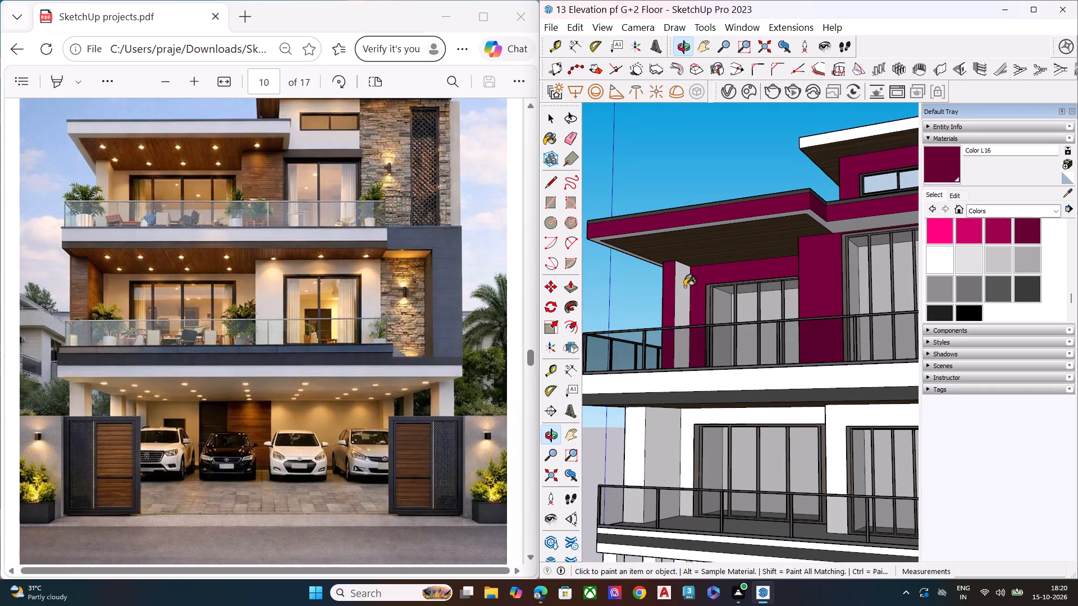
click(682, 287)
Paint the front band of the second-floor balcony slab with Color L16.
scroll(718, 286, down, 7)
middle_drag(727, 293, 908, 290)
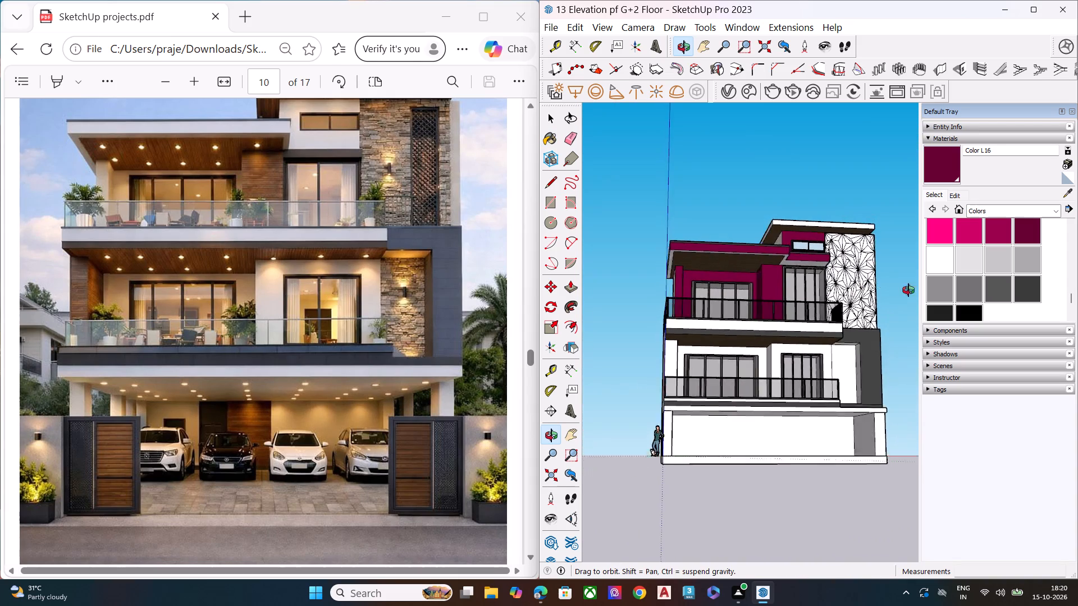
middle_drag(908, 290, 952, 320)
scroll(744, 327, up, 5)
click(691, 332)
Paint the side fascia of the second-floor roof slab, at the end-column side, with Color L16.
middle_drag(651, 331, 755, 321)
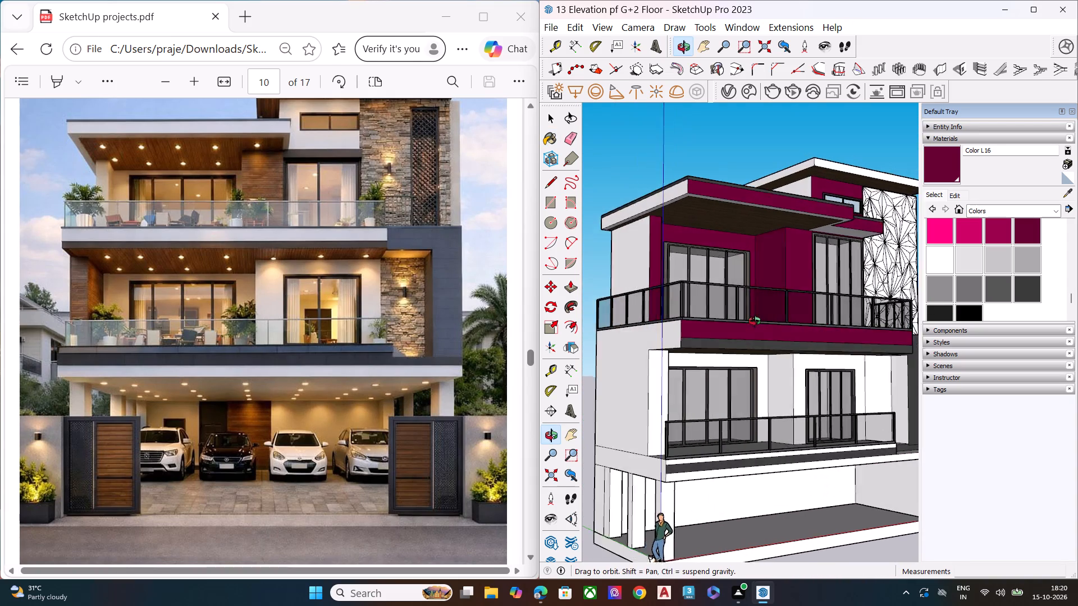
middle_drag(755, 321, 760, 321)
scroll(758, 322, up, 1)
scroll(697, 325, down, 1)
scroll(697, 325, up, 3)
scroll(697, 325, down, 6)
middle_drag(820, 346, 763, 341)
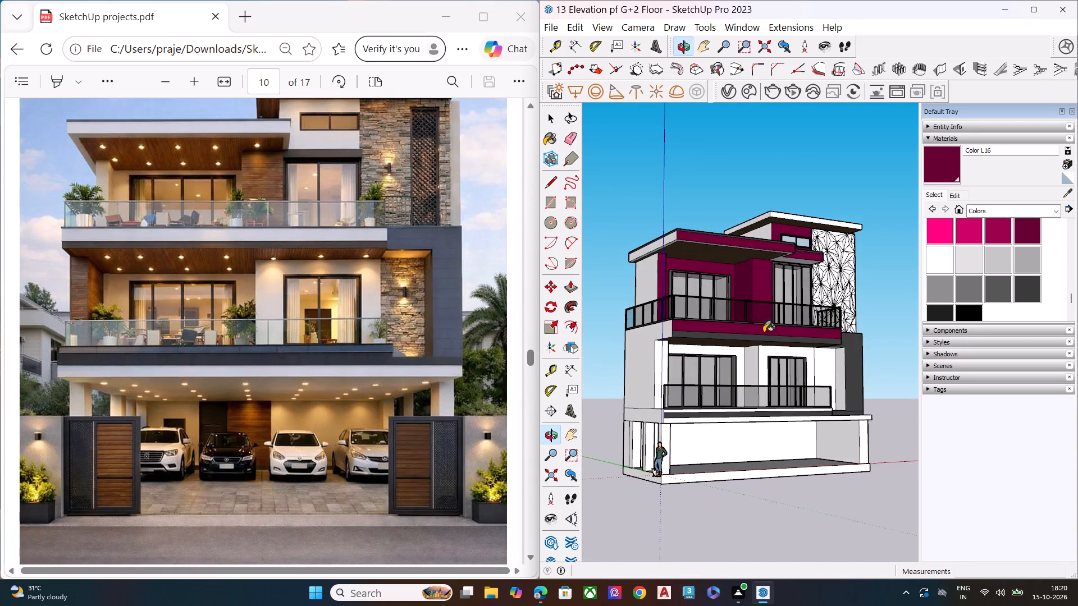
scroll(704, 245, up, 6)
scroll(685, 236, down, 1)
scroll(682, 235, up, 3)
click(646, 231)
scroll(706, 249, down, 1)
scroll(706, 249, up, 1)
scroll(706, 249, down, 4)
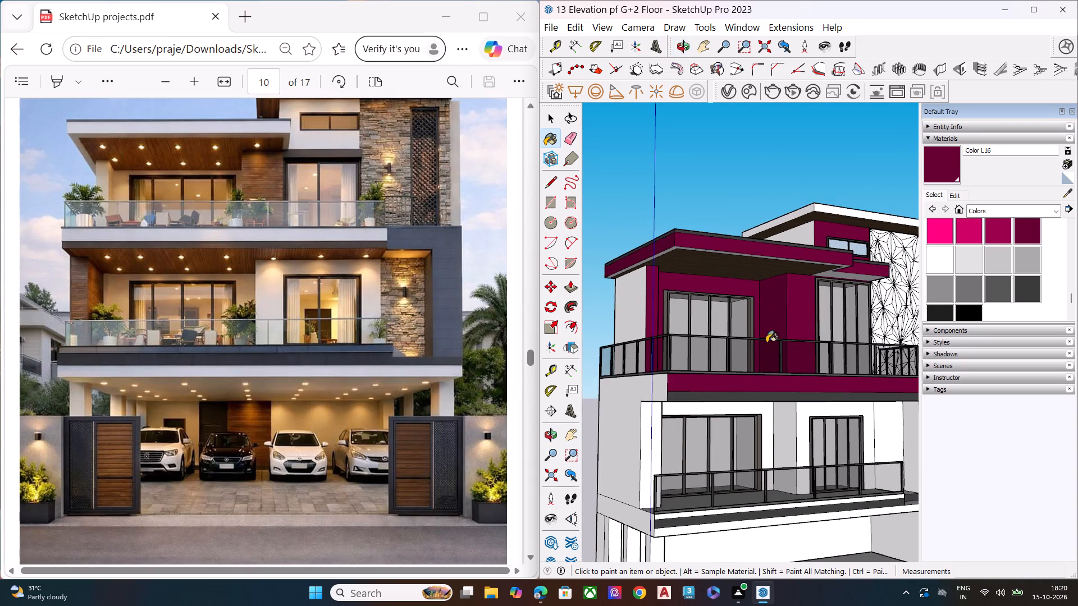
Paint the first-floor balcony's end column, recessed back wall and the front of the projecting wall with Color L16.
middle_drag(789, 375, 630, 340)
click(631, 417)
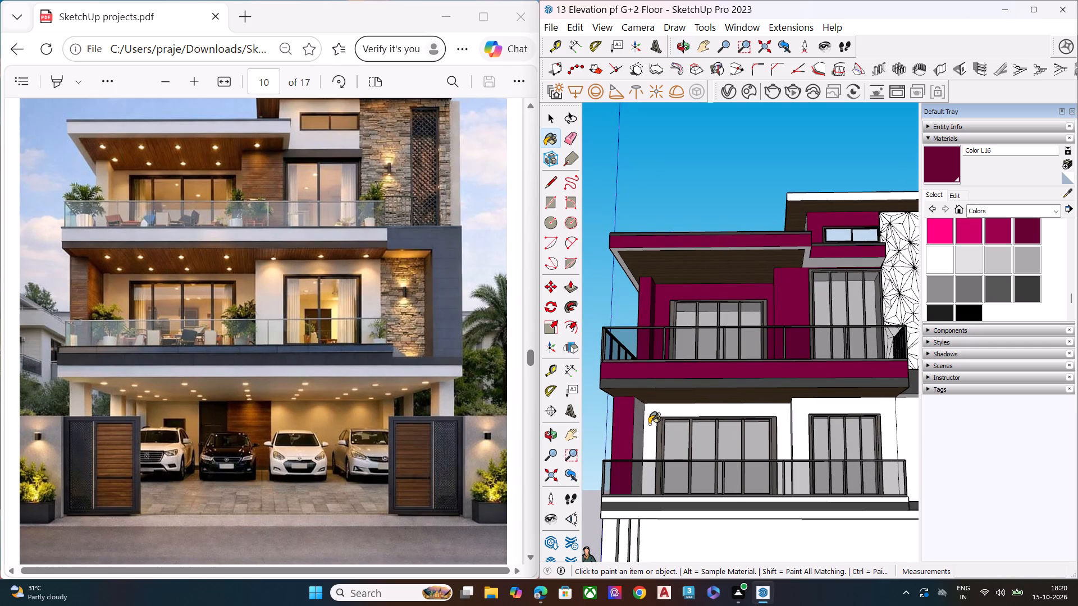
click(642, 424)
click(649, 420)
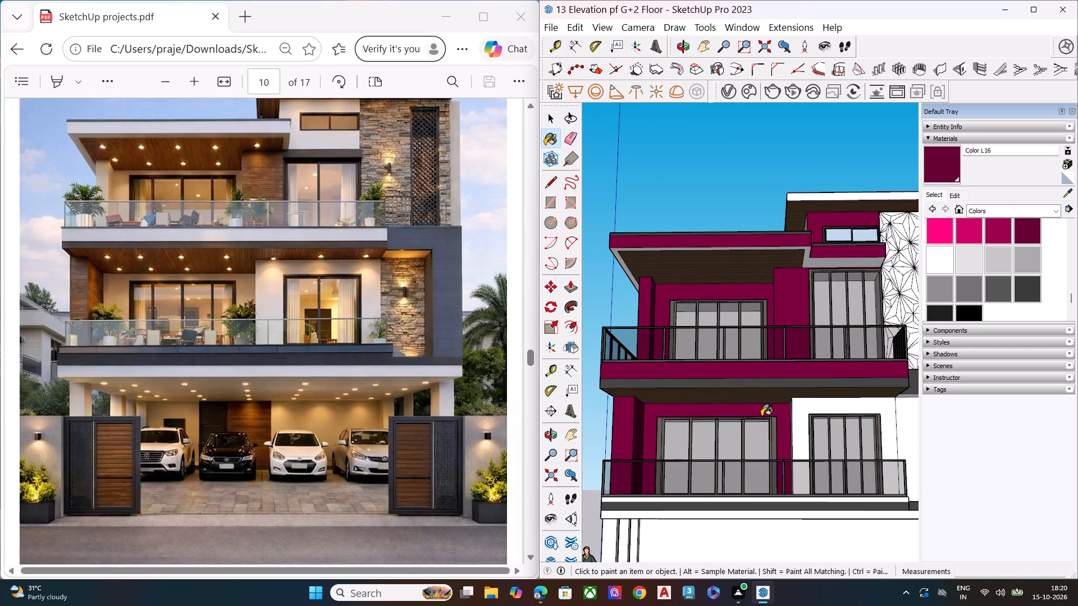
click(803, 419)
drag(813, 416, 904, 433)
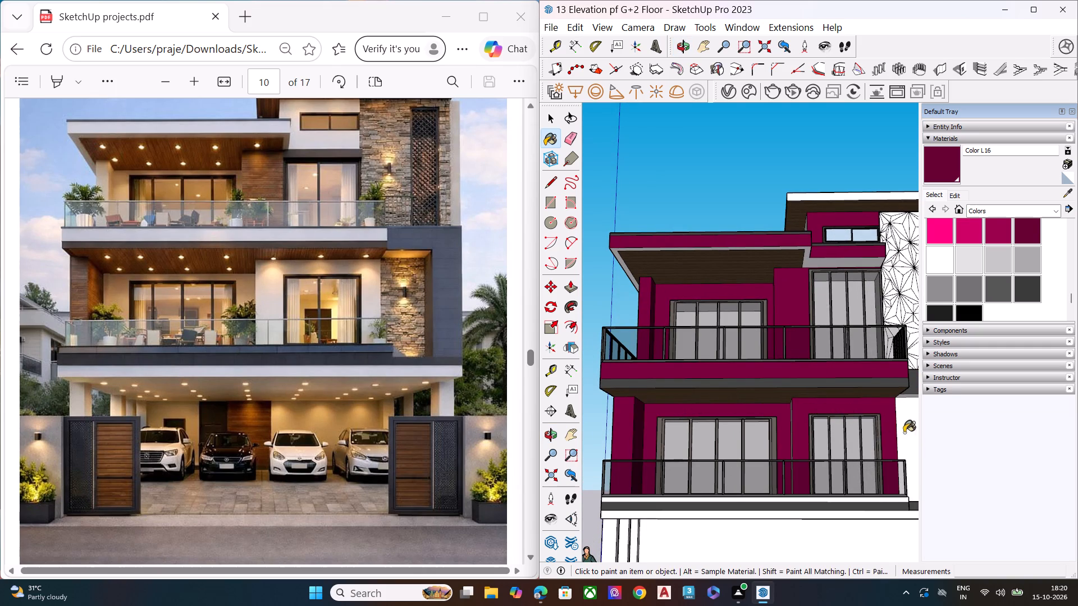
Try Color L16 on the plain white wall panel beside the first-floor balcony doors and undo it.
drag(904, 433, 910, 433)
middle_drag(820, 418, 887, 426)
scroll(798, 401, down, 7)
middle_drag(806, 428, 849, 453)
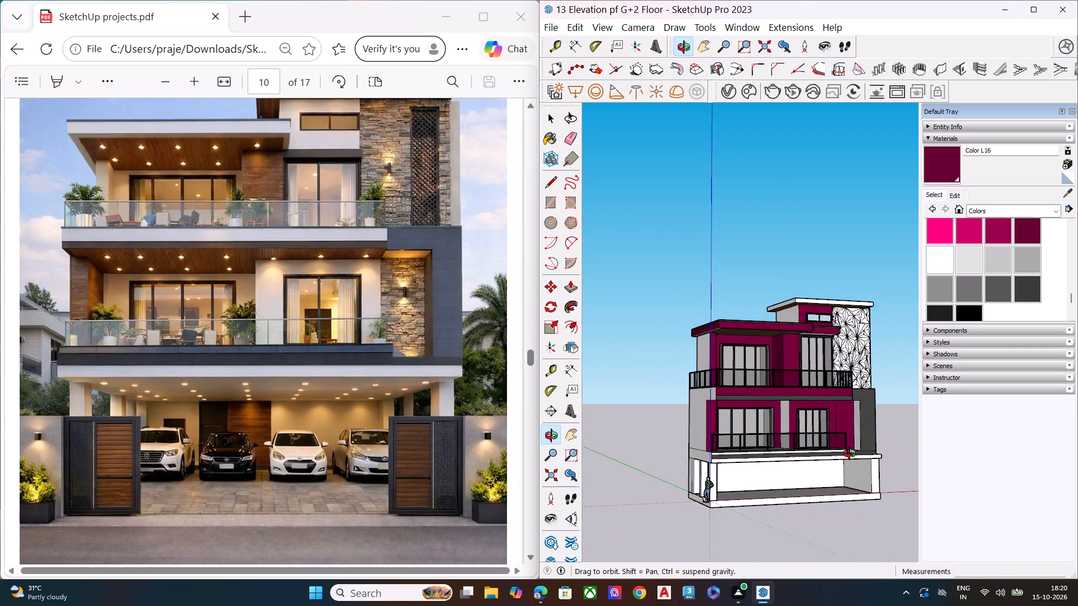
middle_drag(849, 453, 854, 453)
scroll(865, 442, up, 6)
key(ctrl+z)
Paint the side face of the projecting wall between the first-floor doors with Color L16.
scroll(721, 388, up, 4)
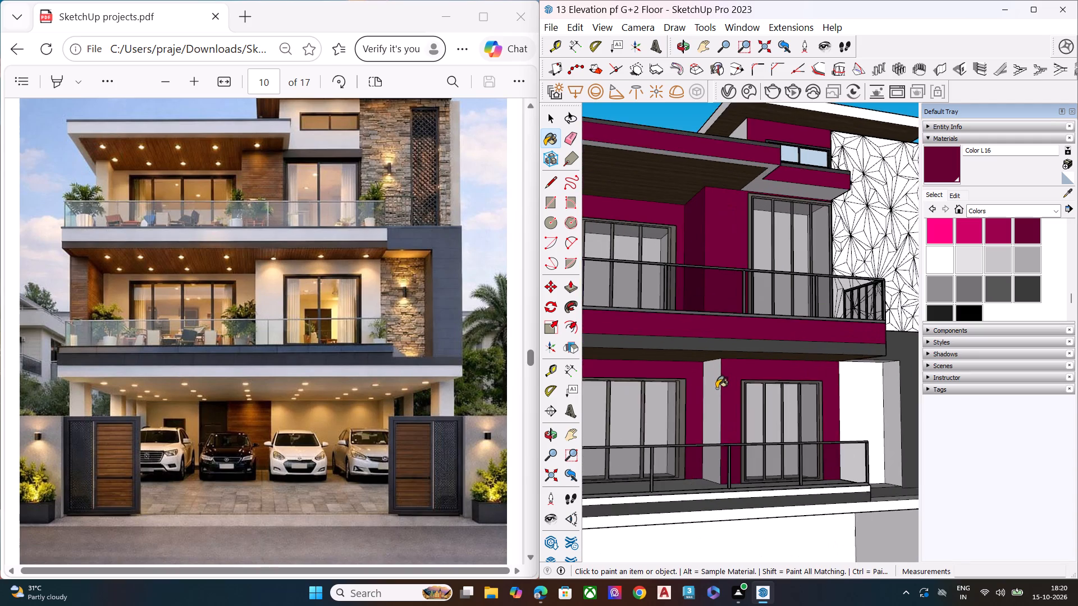
click(716, 388)
scroll(761, 386, down, 4)
middle_drag(766, 391, 689, 393)
scroll(714, 355, down, 5)
scroll(736, 358, up, 1)
scroll(747, 362, down, 1)
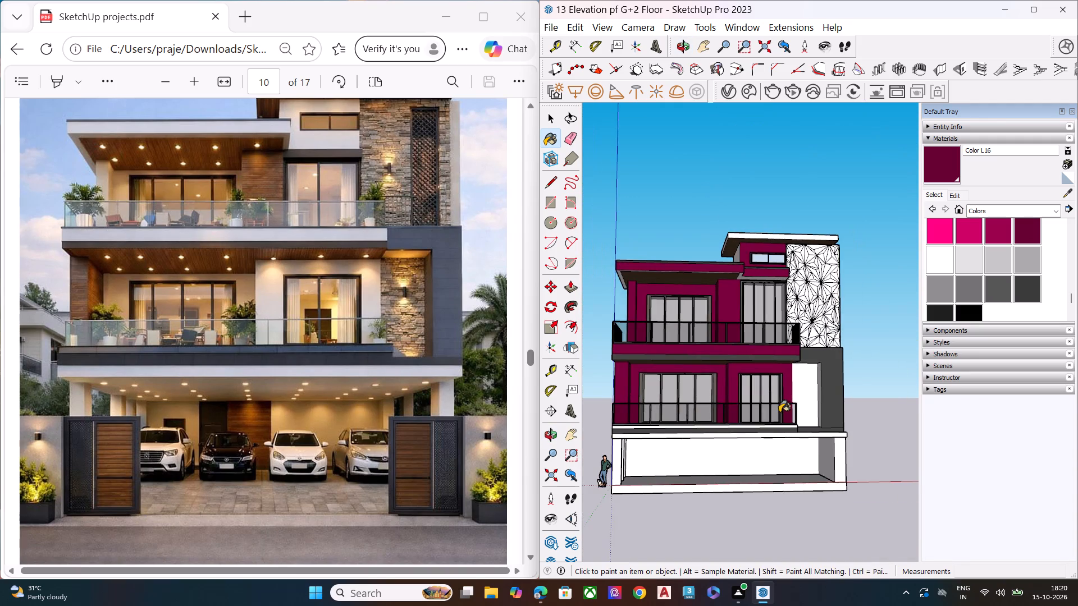
Paint the end face of the second-floor balcony slab beside the patterned screen with Color L16.
middle_drag(773, 427, 575, 376)
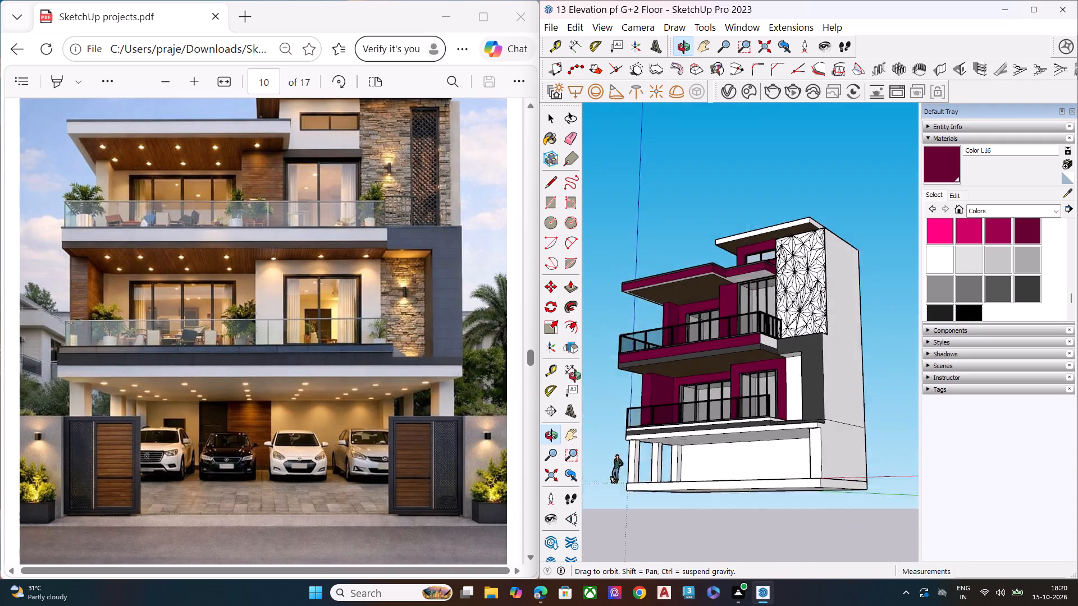
middle_drag(575, 376, 633, 320)
scroll(816, 322, up, 10)
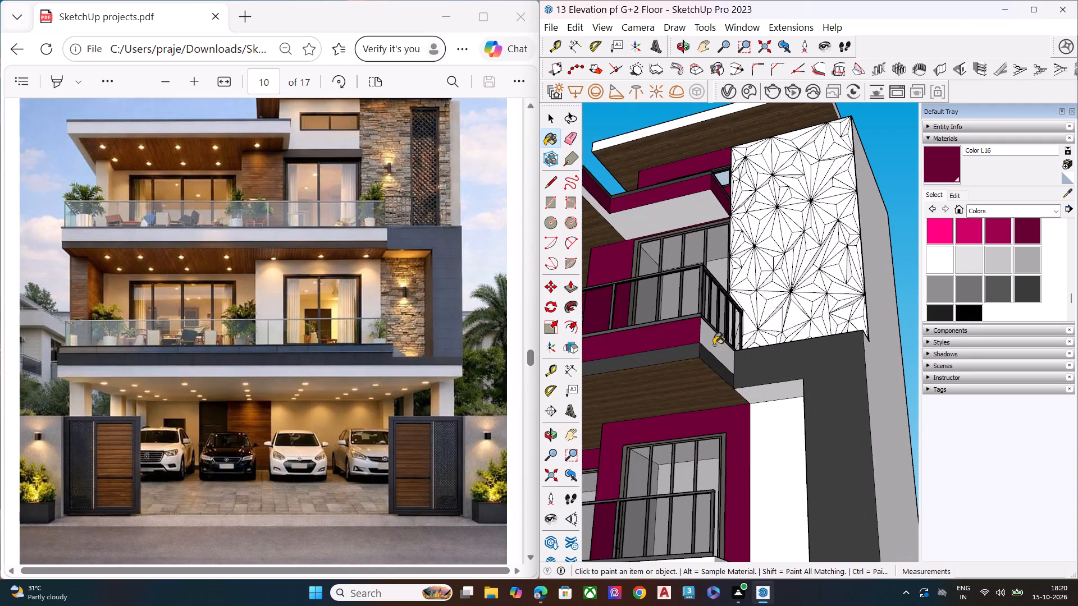
click(714, 345)
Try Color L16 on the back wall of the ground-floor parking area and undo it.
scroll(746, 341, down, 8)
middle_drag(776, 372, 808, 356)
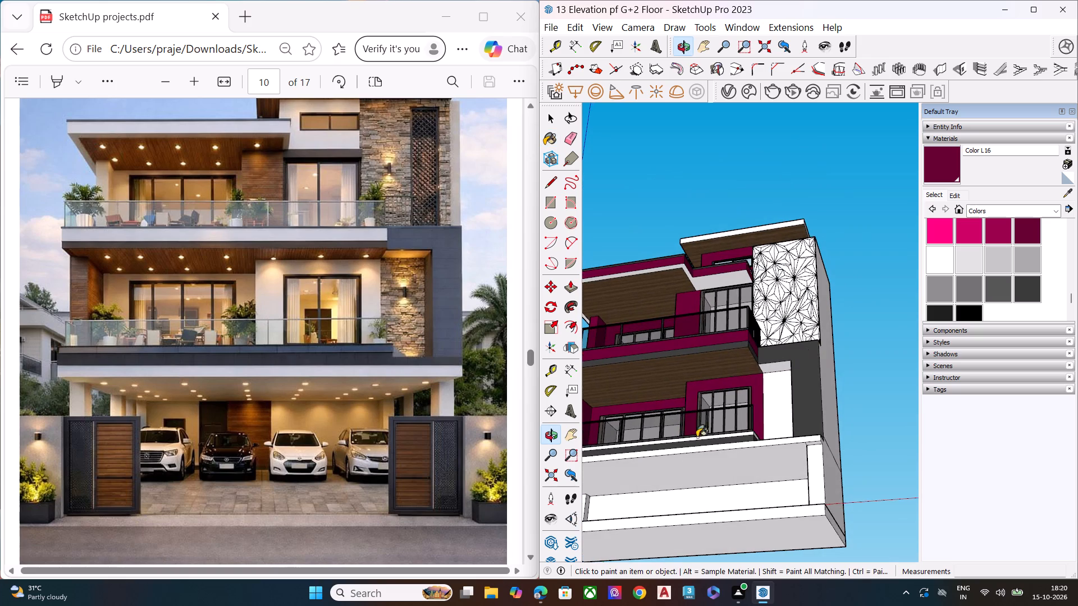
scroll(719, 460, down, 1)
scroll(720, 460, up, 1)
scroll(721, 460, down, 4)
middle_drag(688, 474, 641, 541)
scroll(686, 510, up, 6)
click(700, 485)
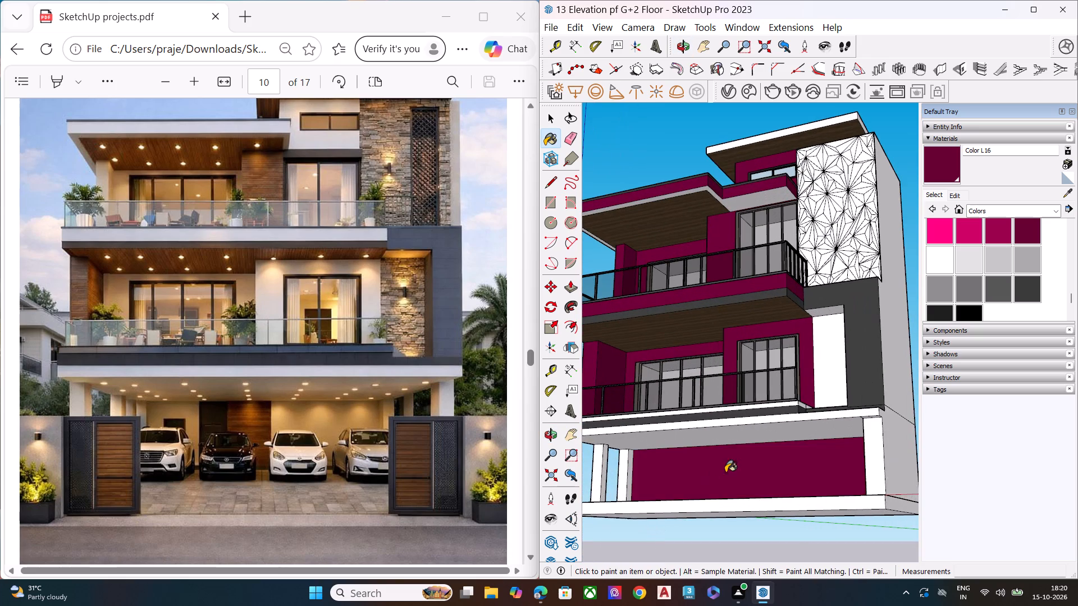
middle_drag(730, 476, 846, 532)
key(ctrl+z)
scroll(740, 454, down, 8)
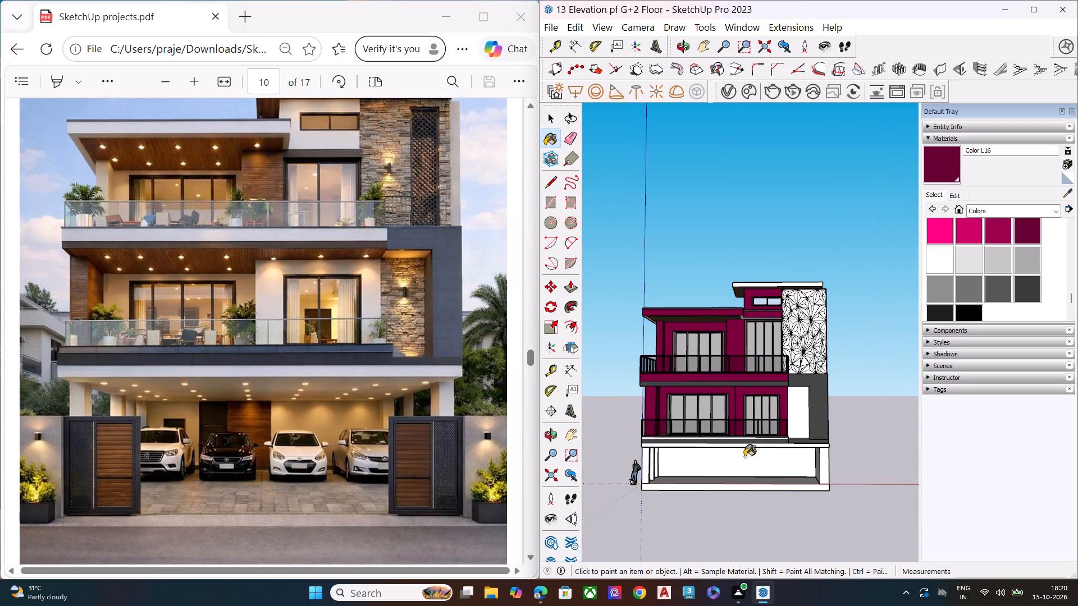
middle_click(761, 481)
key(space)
Paint the front faces of the two front corner columns of the ground-floor parking with Color C08.
scroll(757, 528, down, 1)
scroll(756, 528, up, 3)
scroll(753, 529, down, 2)
scroll(753, 529, up, 2)
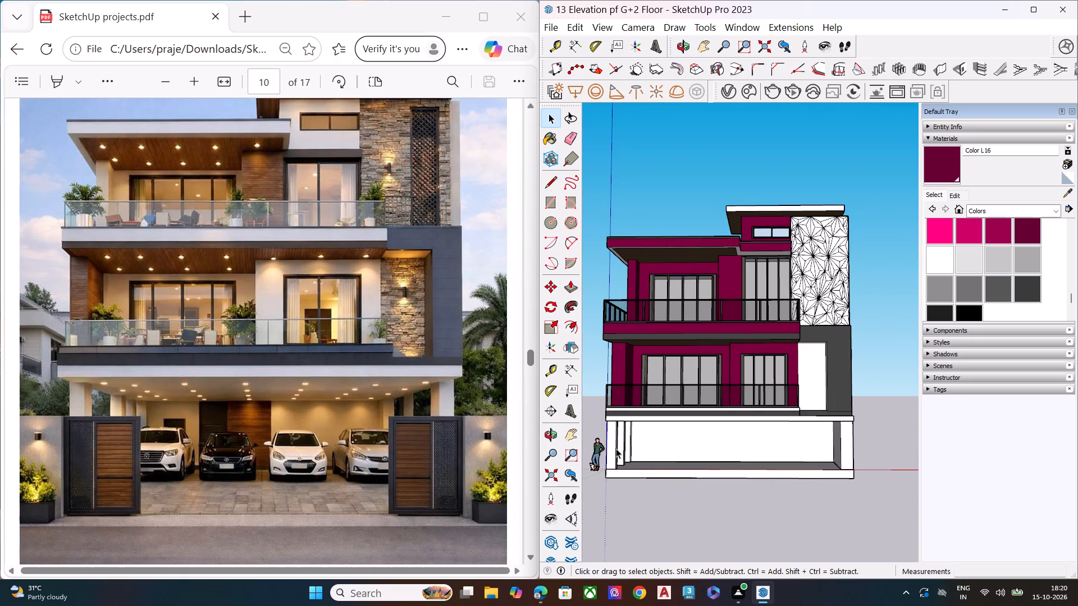
click(939, 174)
scroll(972, 274, up, 8)
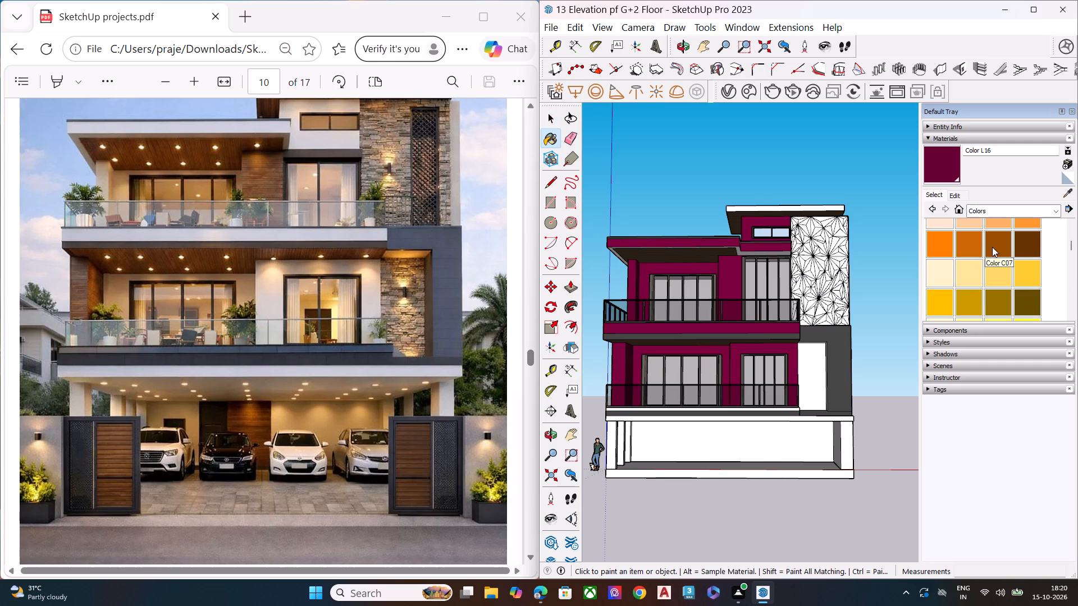
click(1035, 241)
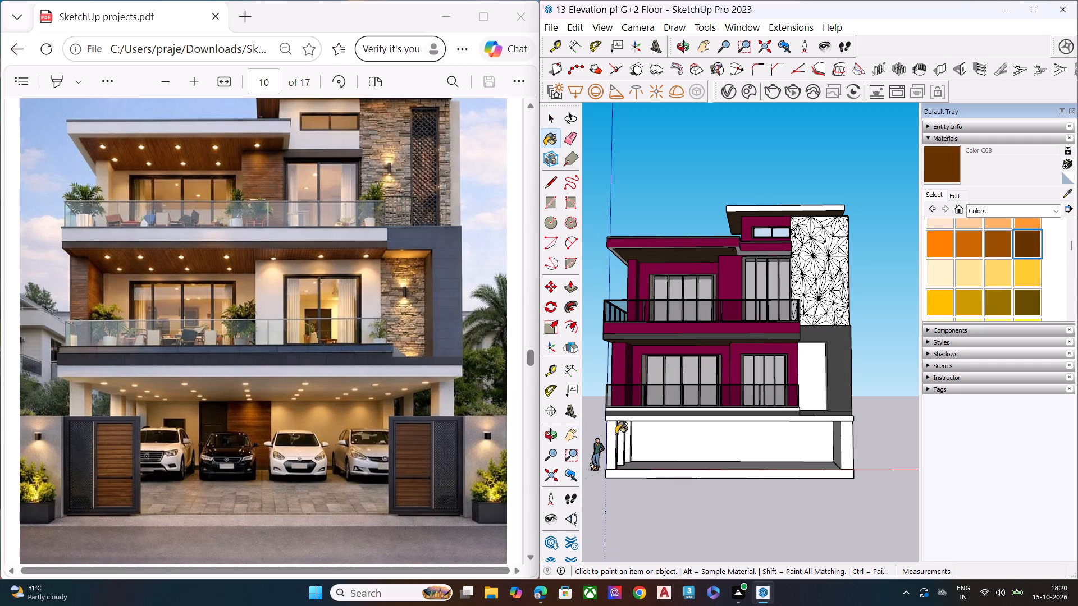
click(612, 437)
click(846, 443)
Paint the inner face of the parking's front column on the open side and the two columns behind it with Color C08.
middle_drag(786, 447, 752, 447)
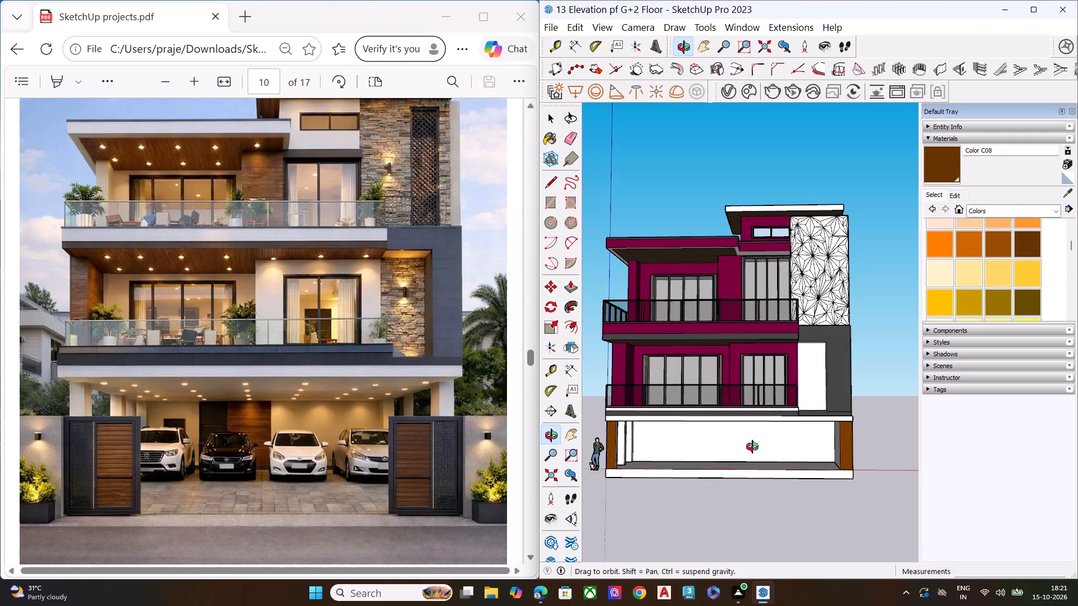
middle_drag(752, 447, 588, 433)
scroll(588, 433, up, 3)
scroll(598, 434, down, 1)
scroll(601, 434, up, 2)
scroll(613, 437, down, 1)
scroll(615, 438, up, 4)
click(660, 431)
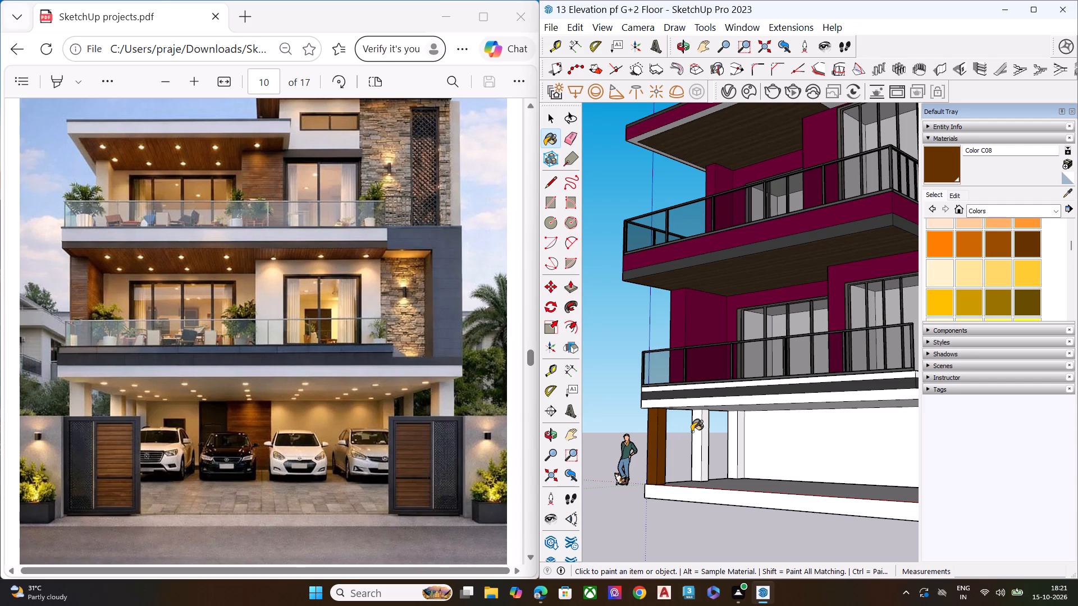
click(697, 430)
click(705, 430)
double_click(736, 433)
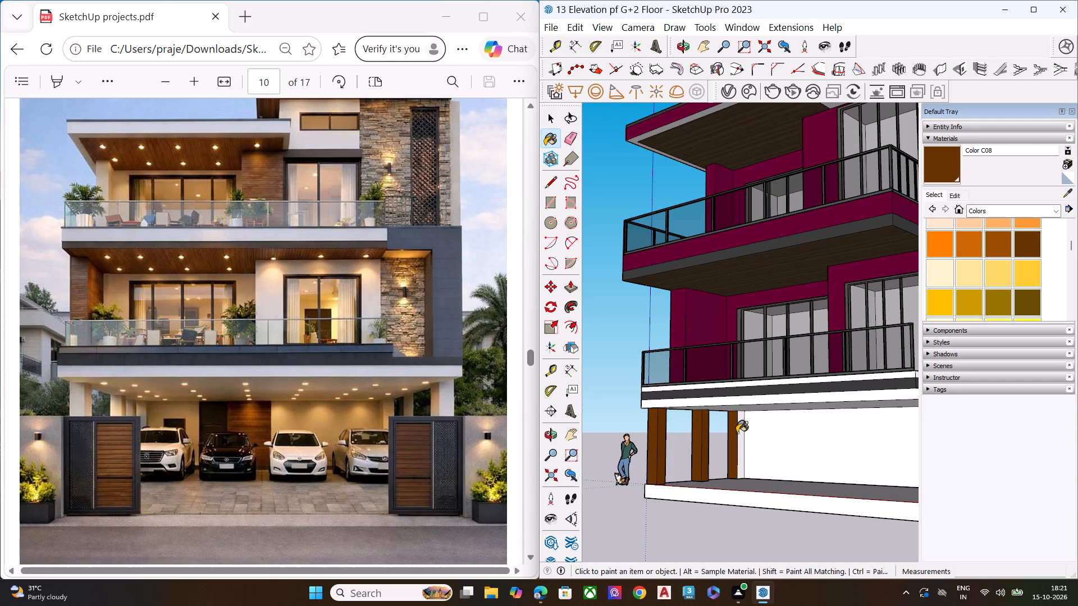
scroll(739, 433, down, 5)
middle_drag(748, 447, 995, 462)
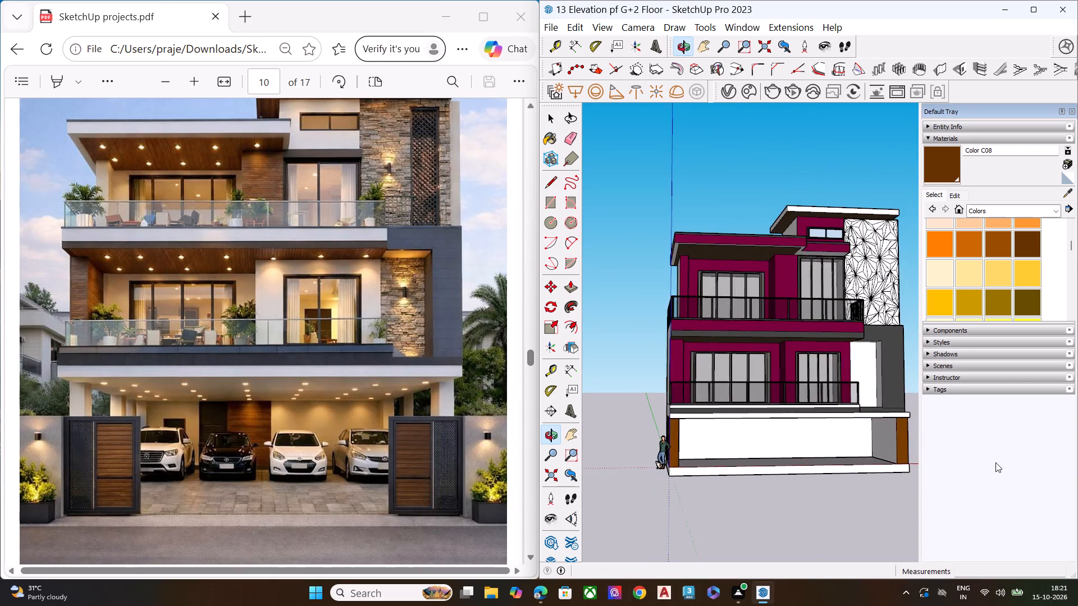
scroll(899, 450, up, 1)
middle_drag(802, 379, 706, 411)
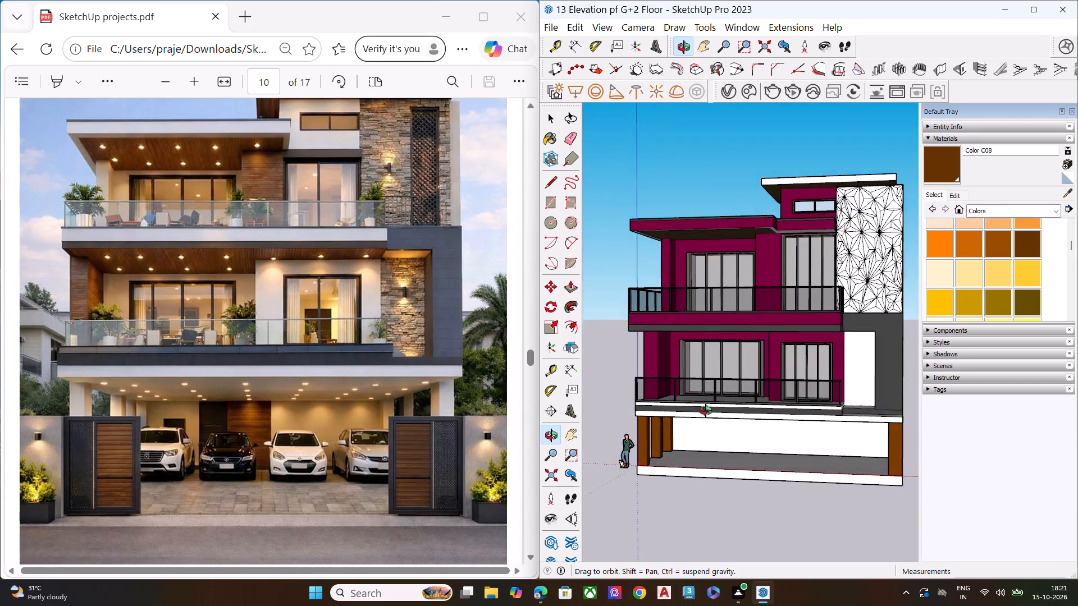
middle_drag(706, 411, 755, 411)
key(space)
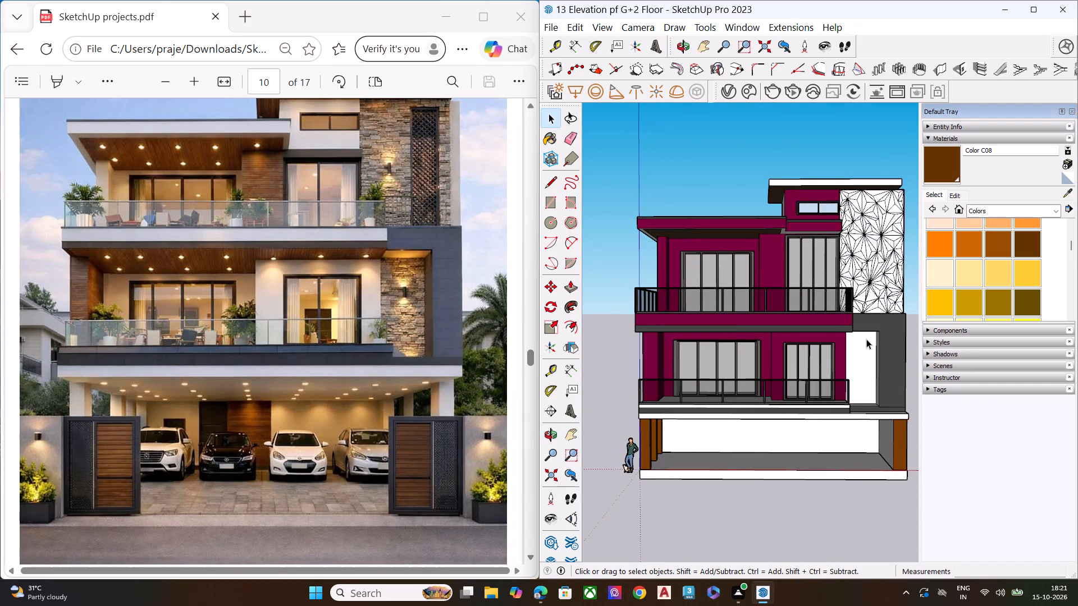
Copy the second-floor patterned screen down into the first-floor recess, aligning its upper outer corner with the recess's upper corner.
scroll(866, 339, up, 5)
click(864, 233)
scroll(760, 254, down, 2)
scroll(735, 260, up, 3)
scroll(732, 262, down, 4)
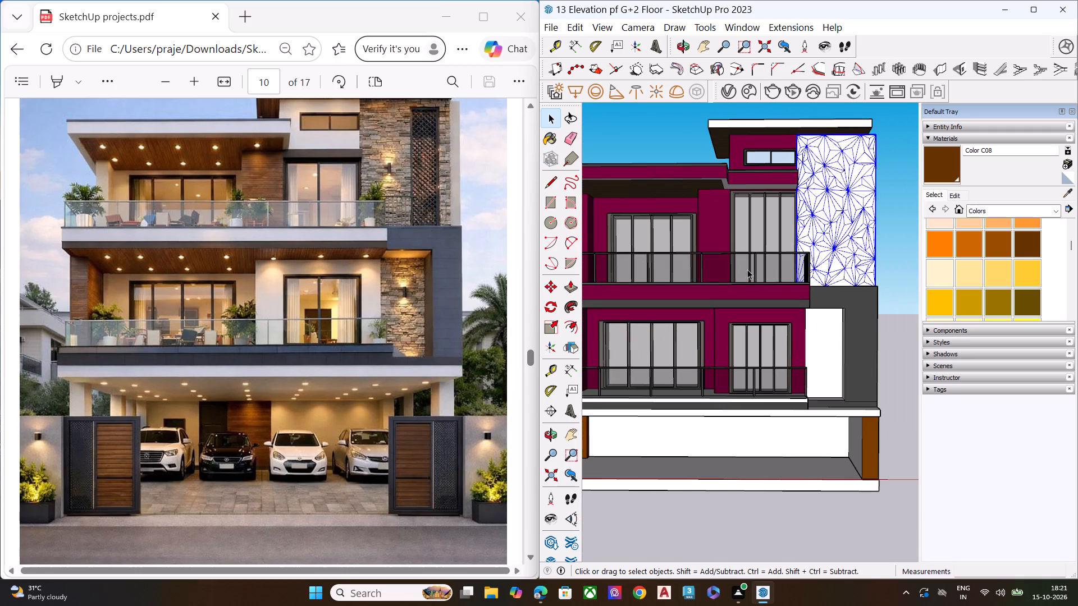
key(m)
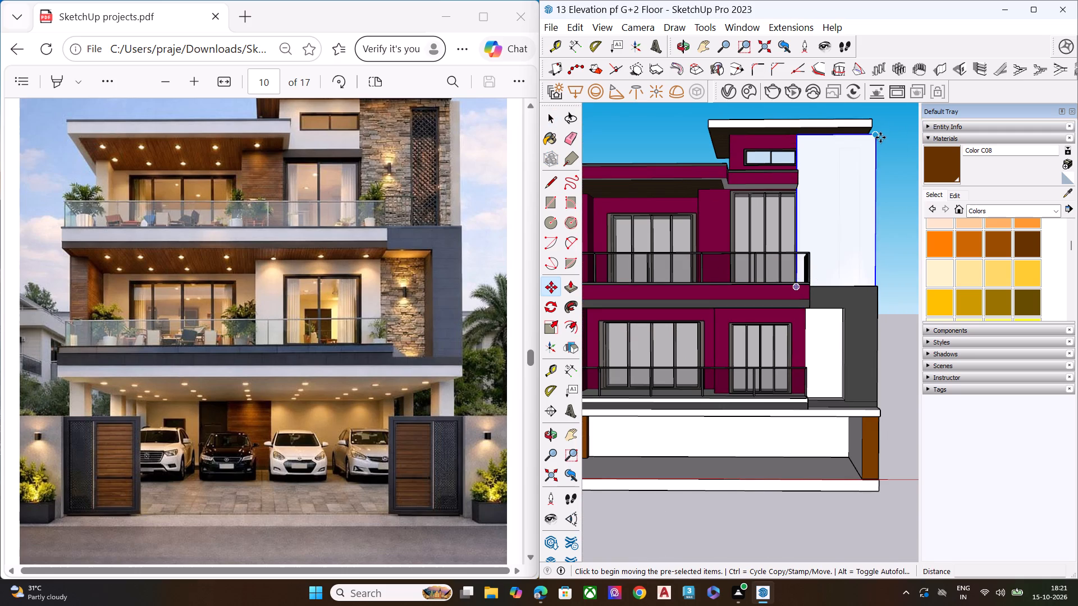
middle_drag(870, 155, 569, 316)
scroll(769, 212, up, 7)
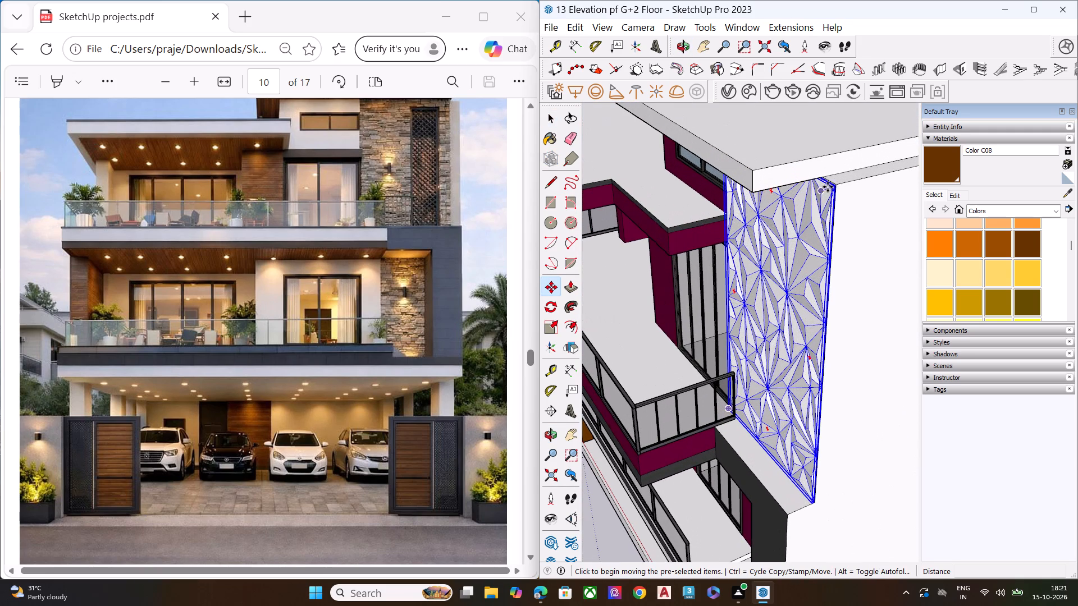
scroll(842, 185, up, 1)
scroll(842, 185, down, 3)
scroll(842, 185, up, 4)
scroll(842, 185, down, 2)
scroll(842, 185, up, 5)
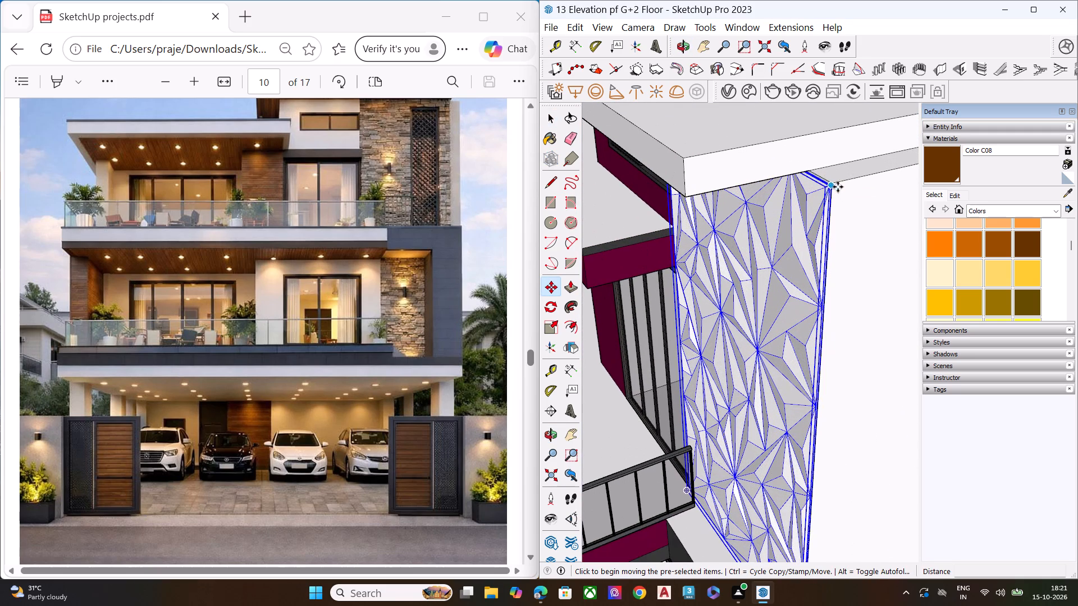
click(835, 186)
scroll(736, 229, down, 2)
scroll(736, 229, up, 2)
scroll(736, 229, down, 5)
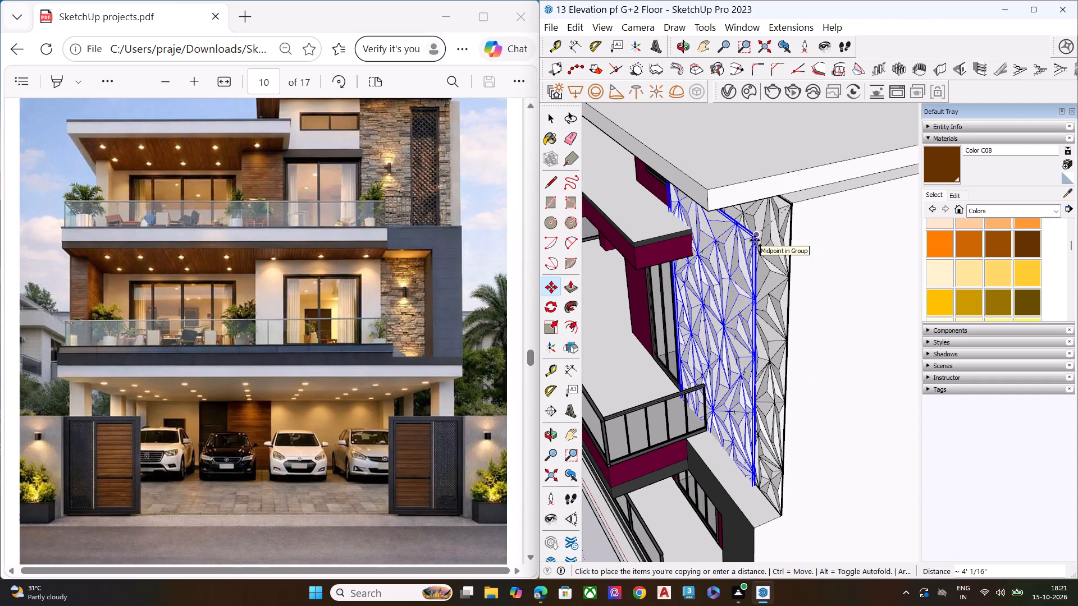
scroll(747, 362, down, 4)
scroll(747, 362, up, 1)
scroll(747, 362, down, 1)
scroll(753, 360, up, 2)
scroll(756, 357, down, 2)
middle_drag(707, 433, 985, 227)
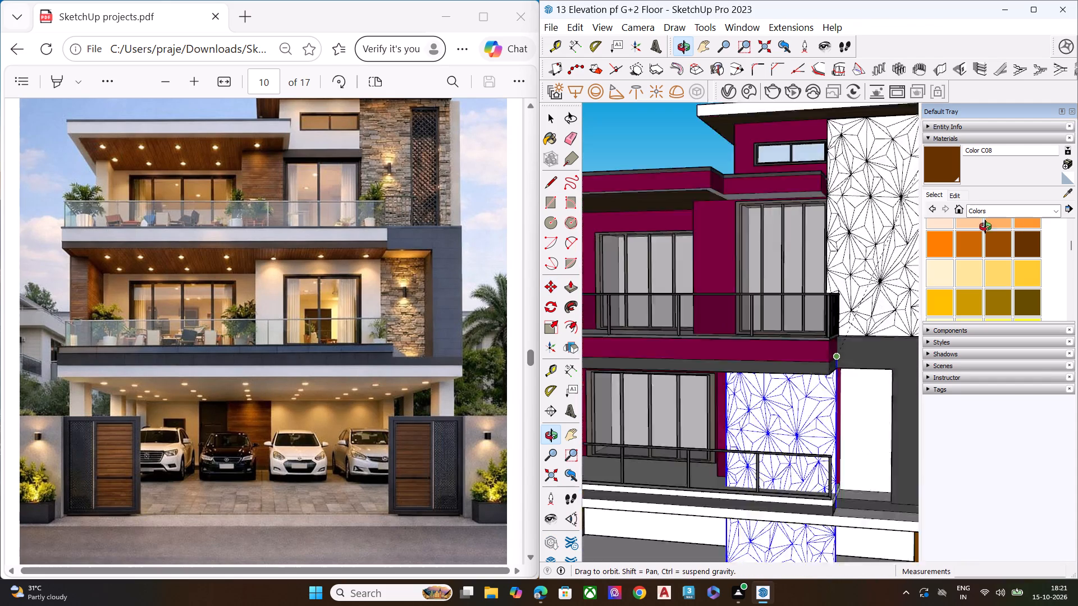
middle_drag(985, 227, 990, 207)
scroll(906, 348, up, 1)
scroll(906, 348, down, 1)
scroll(906, 348, up, 7)
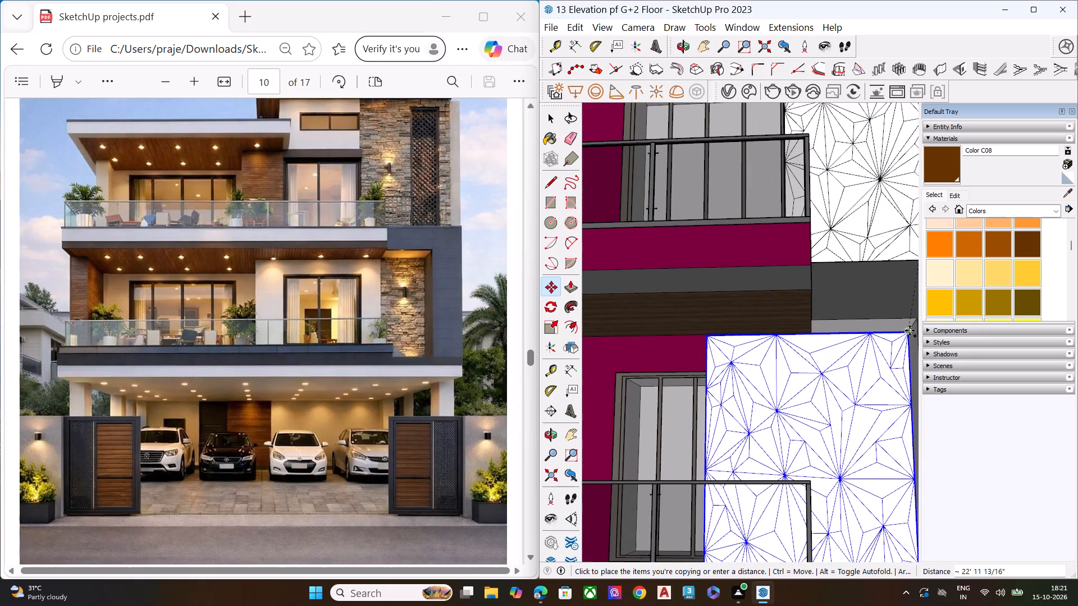
click(910, 330)
middle_drag(885, 345, 1077, 376)
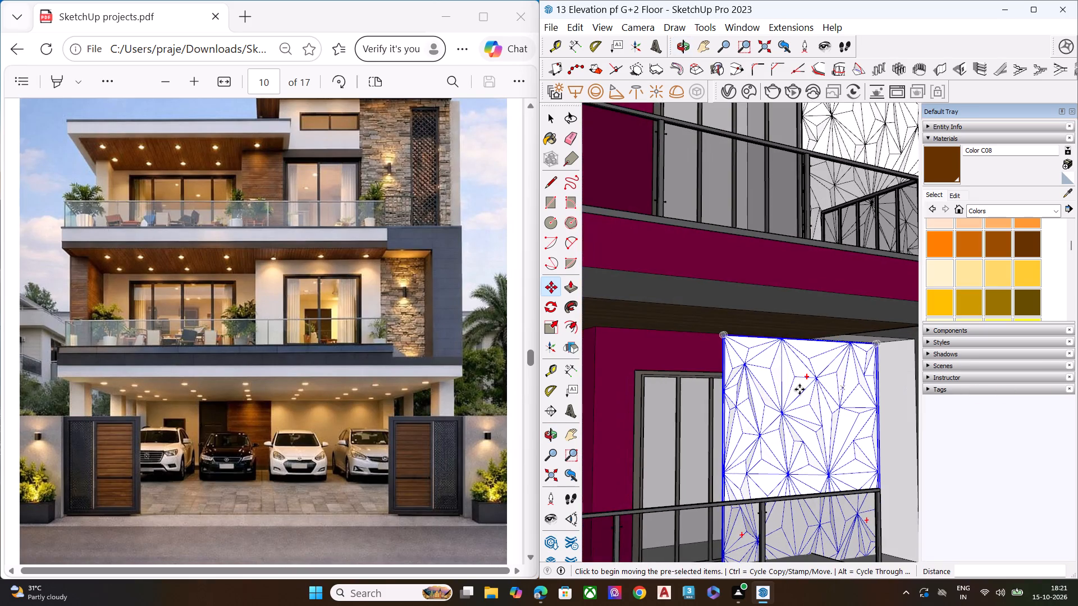
middle_drag(776, 391, 751, 389)
Scale the copied patterned screen down uniformly from its lower corner so it fits within the first-floor recess.
scroll(751, 389, up, 1)
key(s)
scroll(685, 359, down, 7)
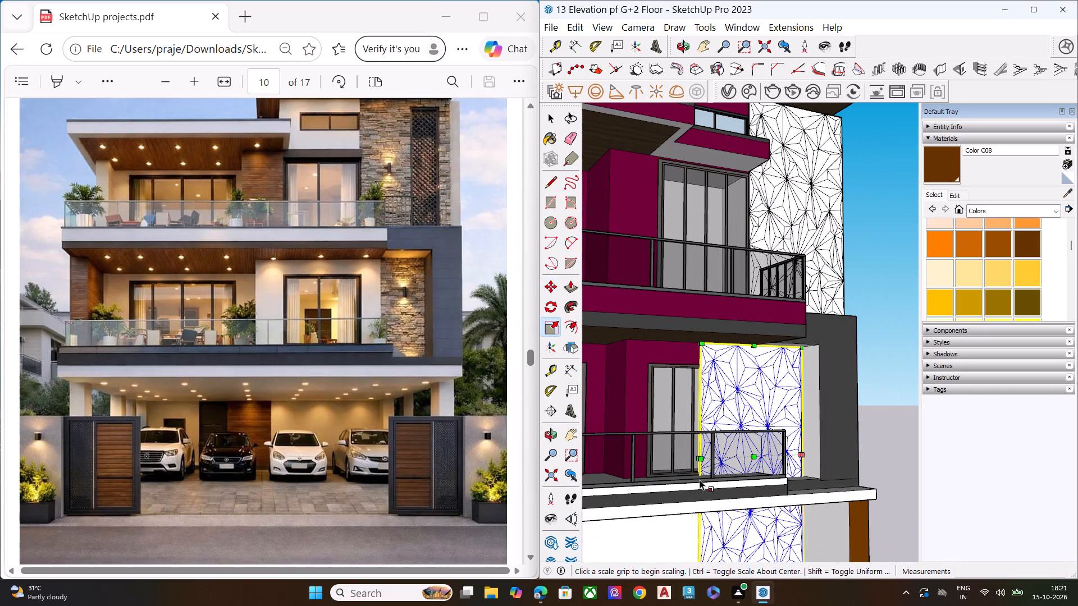
scroll(677, 367, down, 8)
scroll(688, 463, up, 7)
click(689, 465)
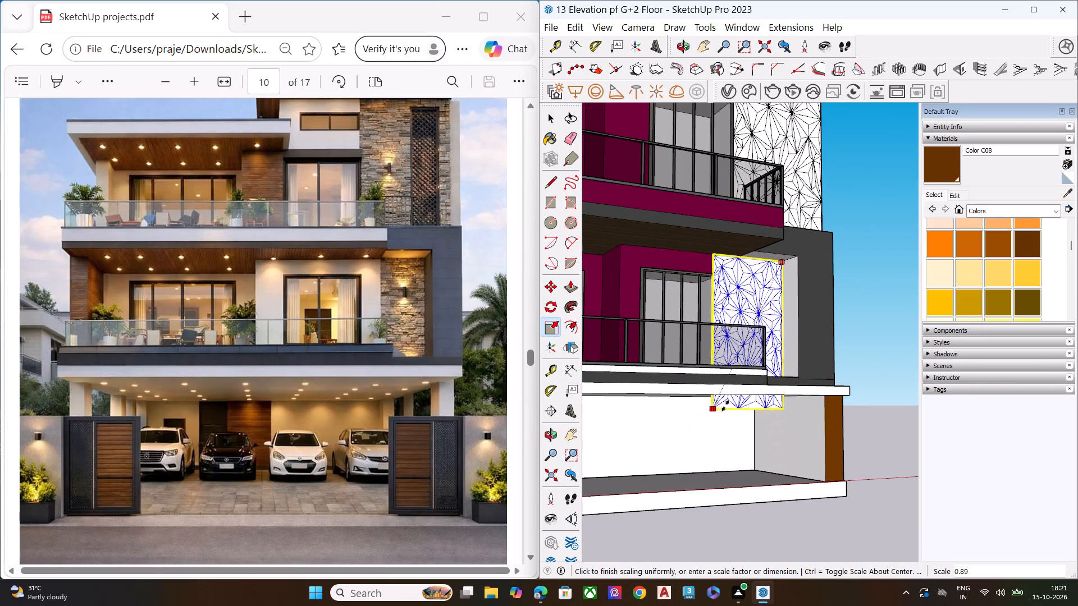
middle_drag(762, 359, 701, 412)
scroll(758, 352, up, 7)
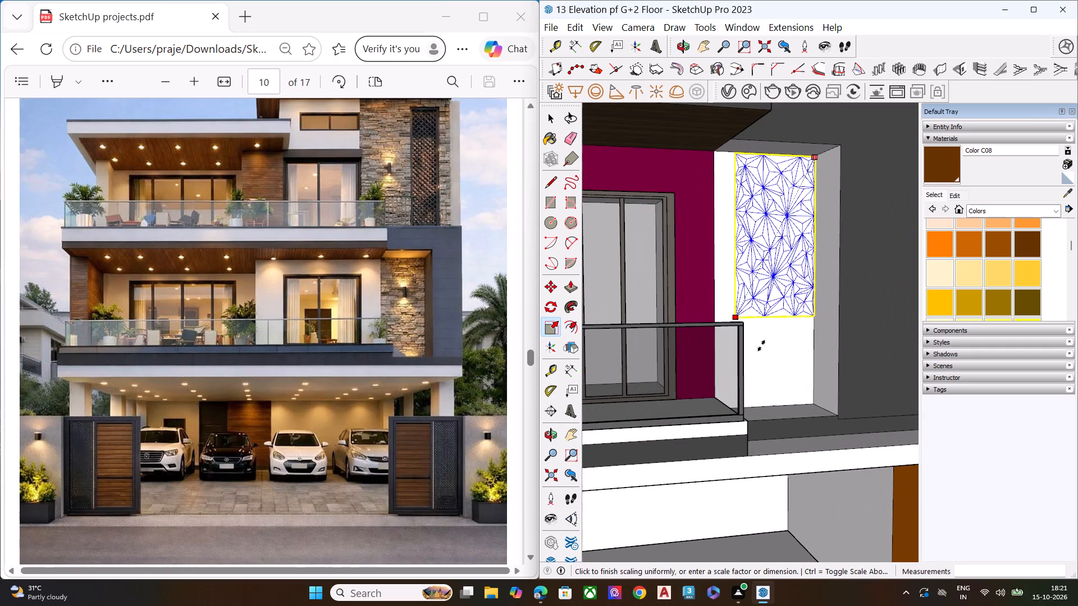
click(755, 348)
Stretch the copied screen's width along the red axis by about 1.22 to meet the maroon wall's edge.
scroll(757, 184, up, 1)
scroll(757, 184, down, 1)
scroll(757, 184, up, 6)
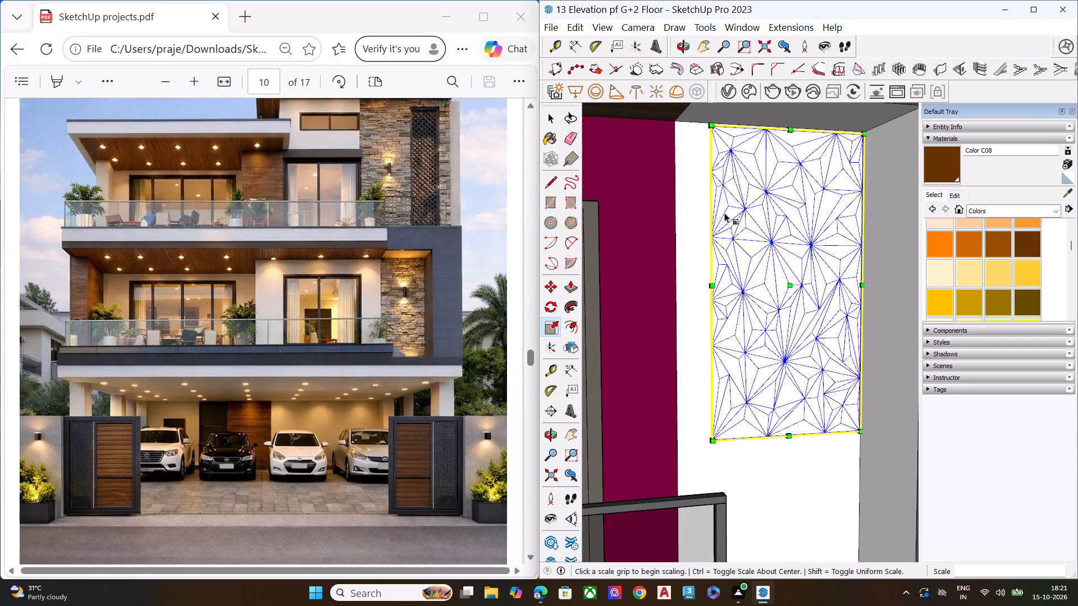
middle_drag(727, 215, 773, 240)
scroll(755, 271, up, 8)
middle_drag(720, 295, 756, 304)
scroll(733, 308, up, 4)
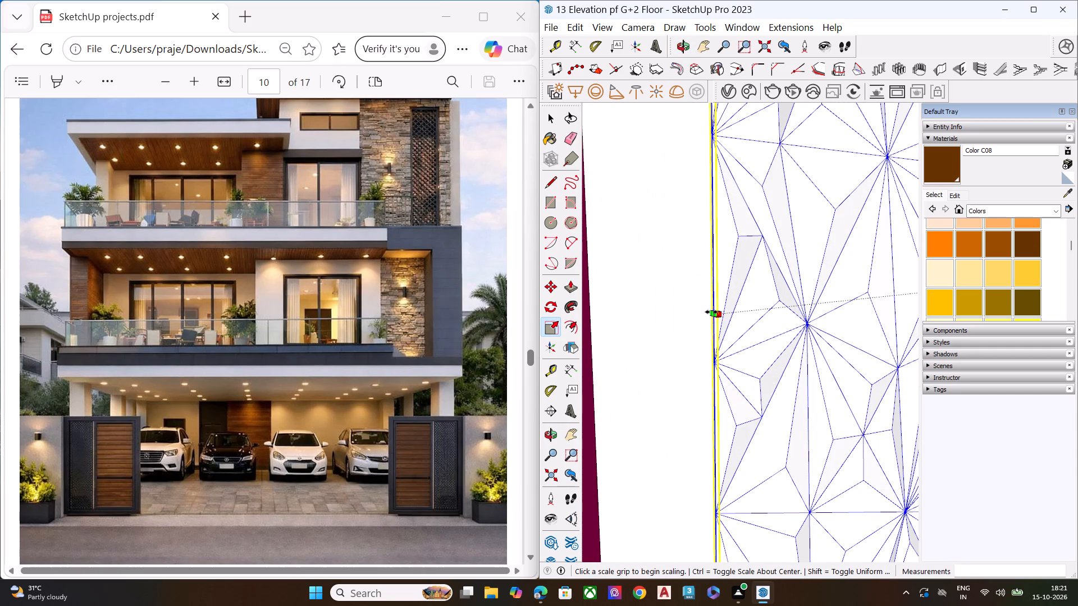
click(711, 312)
scroll(687, 306, down, 5)
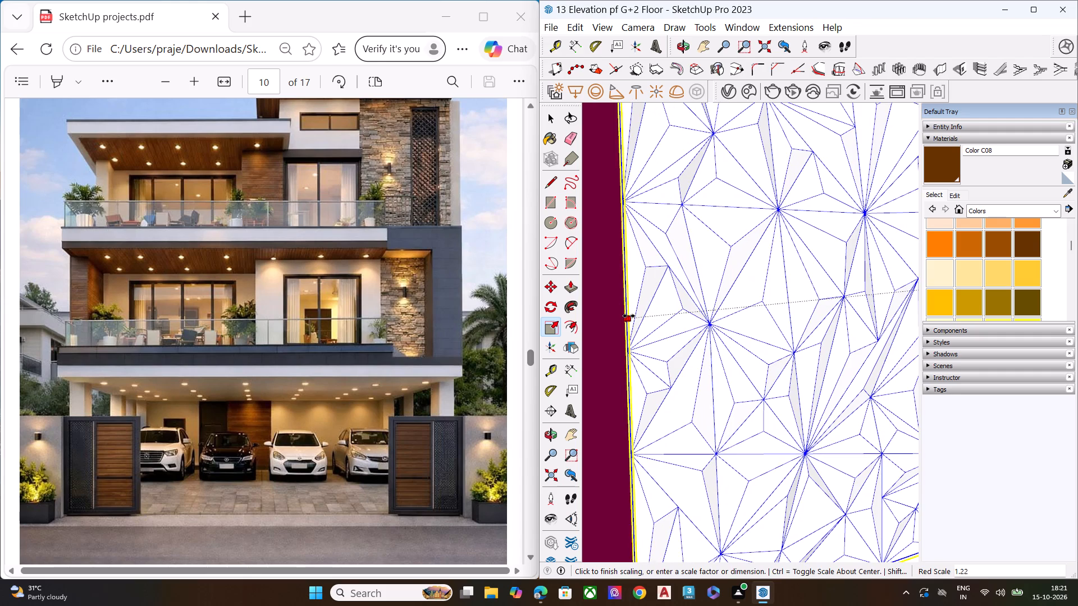
click(629, 316)
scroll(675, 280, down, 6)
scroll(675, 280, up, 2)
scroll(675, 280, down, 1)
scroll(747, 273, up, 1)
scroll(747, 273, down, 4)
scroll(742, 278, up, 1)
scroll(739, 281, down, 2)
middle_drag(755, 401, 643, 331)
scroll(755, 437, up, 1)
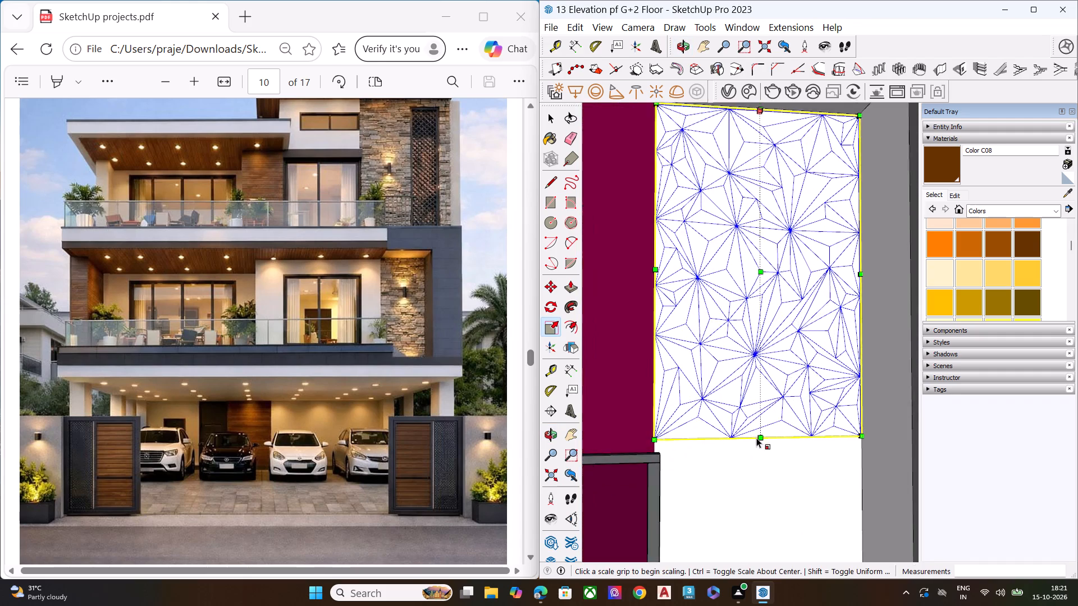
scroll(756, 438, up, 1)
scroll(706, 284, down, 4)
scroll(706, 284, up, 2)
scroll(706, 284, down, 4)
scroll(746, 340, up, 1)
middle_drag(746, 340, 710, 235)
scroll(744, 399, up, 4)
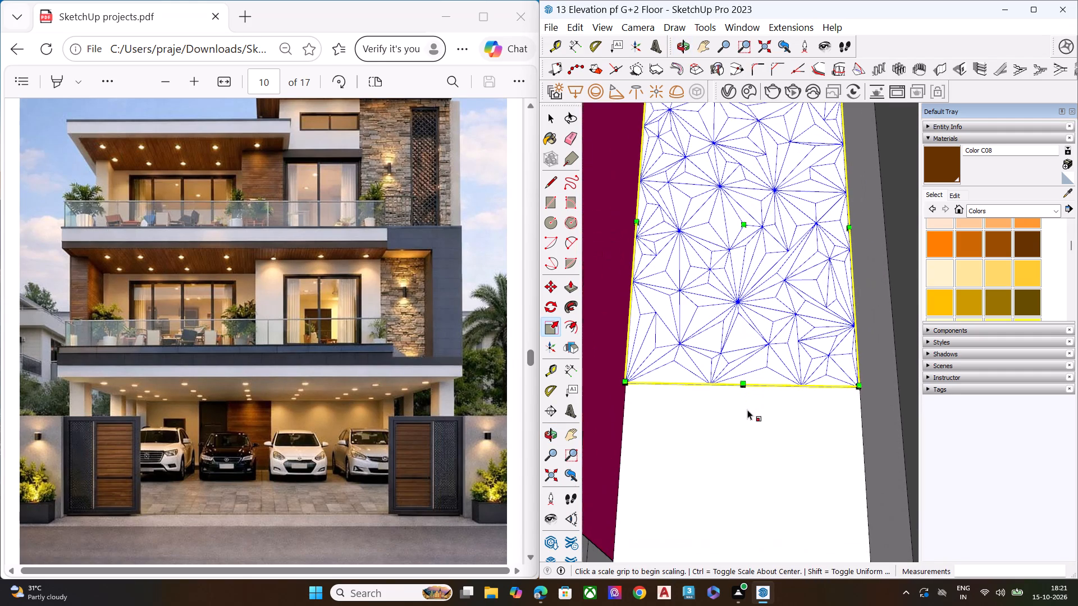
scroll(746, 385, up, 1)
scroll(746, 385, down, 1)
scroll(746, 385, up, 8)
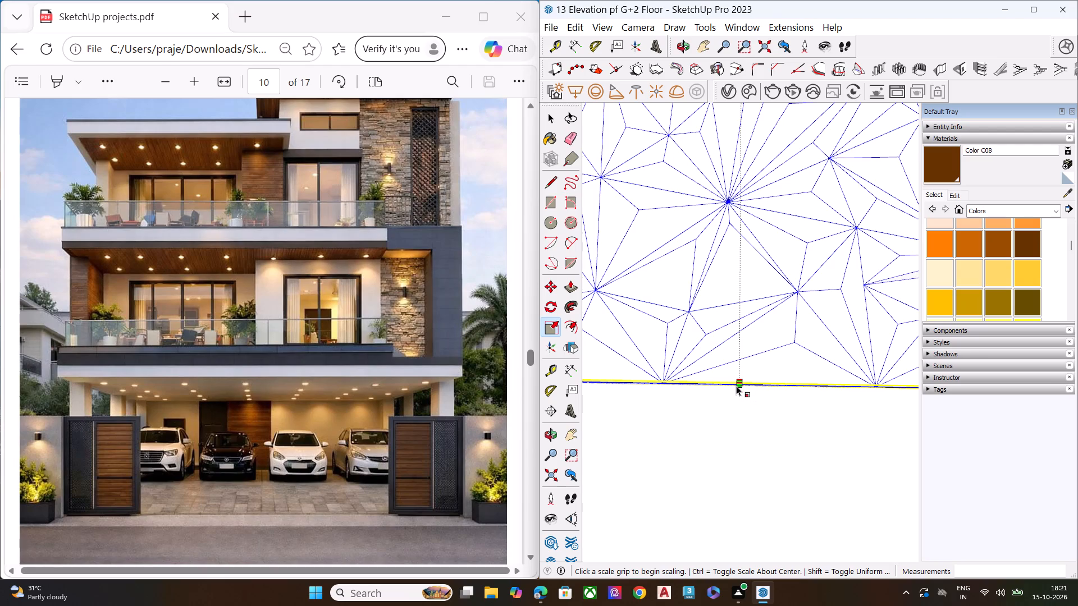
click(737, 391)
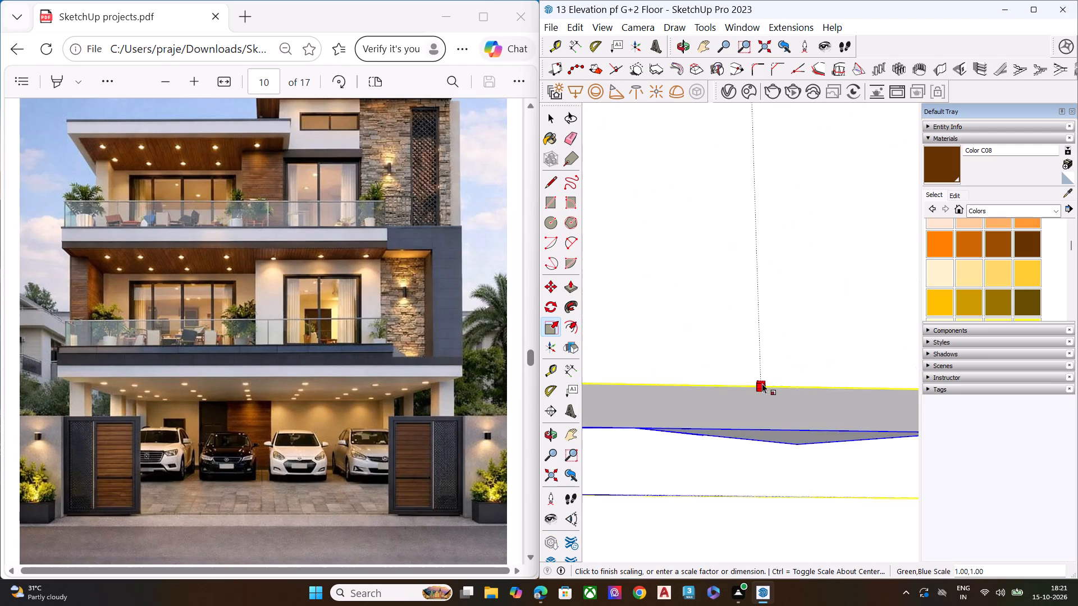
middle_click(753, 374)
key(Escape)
Stretch the copied screen downward along the blue axis to the bottom of the first-floor recess and deselect it.
middle_drag(746, 381, 680, 366)
scroll(710, 391, up, 3)
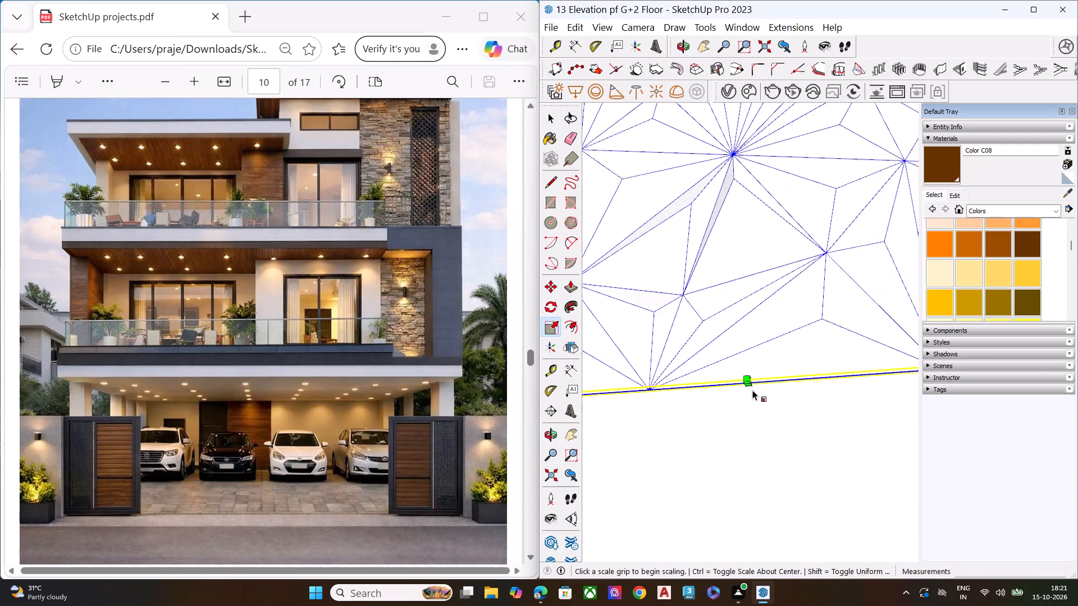
scroll(752, 390, up, 1)
scroll(753, 389, down, 1)
scroll(753, 389, up, 6)
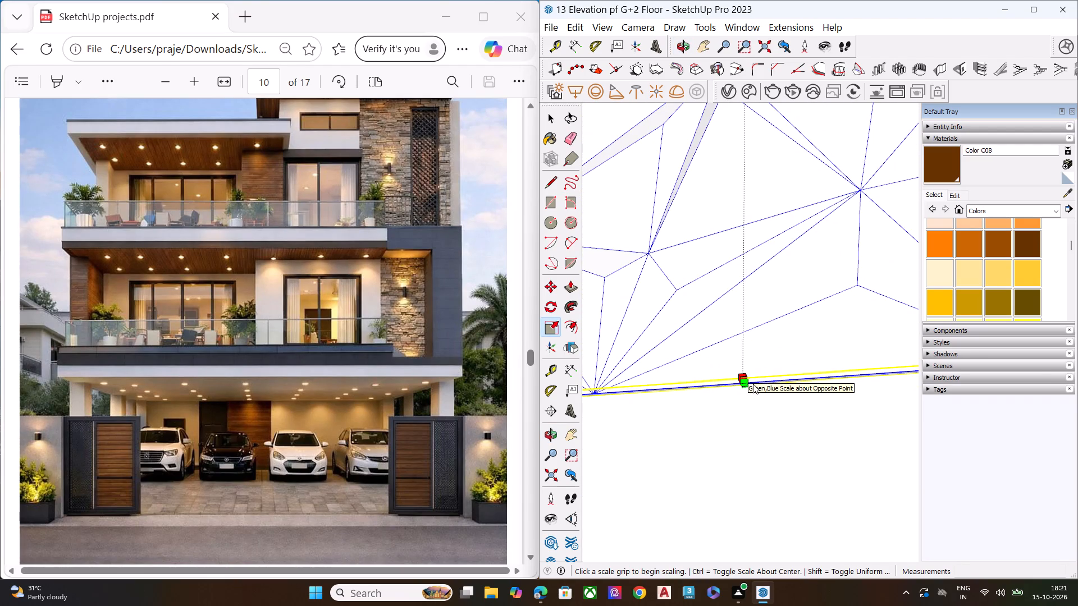
scroll(732, 394, up, 15)
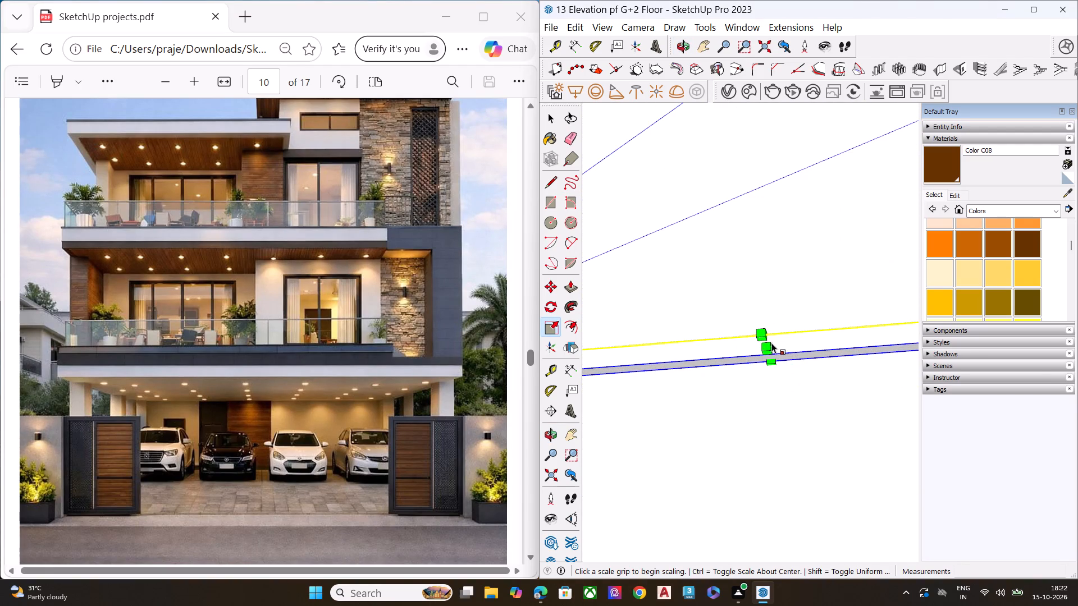
click(771, 347)
scroll(768, 353, down, 11)
scroll(742, 350, up, 1)
scroll(737, 351, down, 1)
scroll(725, 353, up, 1)
scroll(723, 354, down, 2)
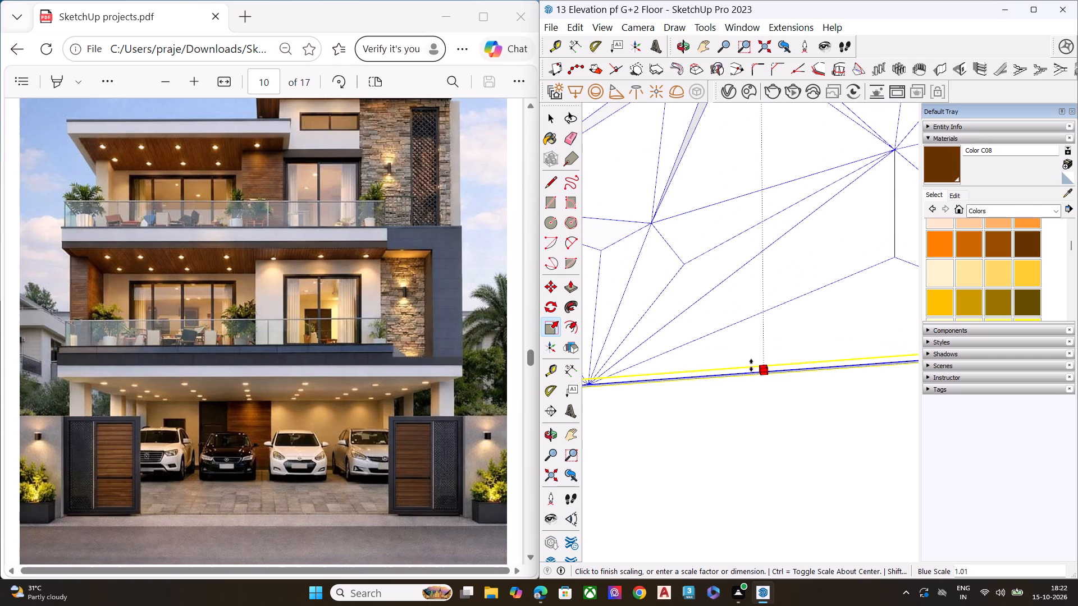
click(768, 377)
scroll(769, 375, up, 7)
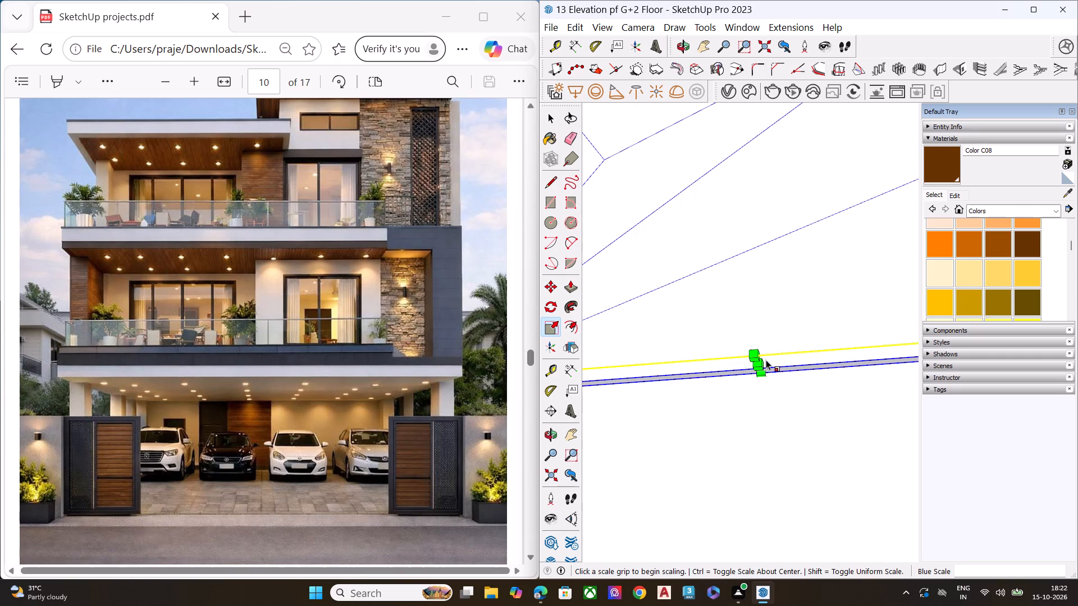
click(763, 363)
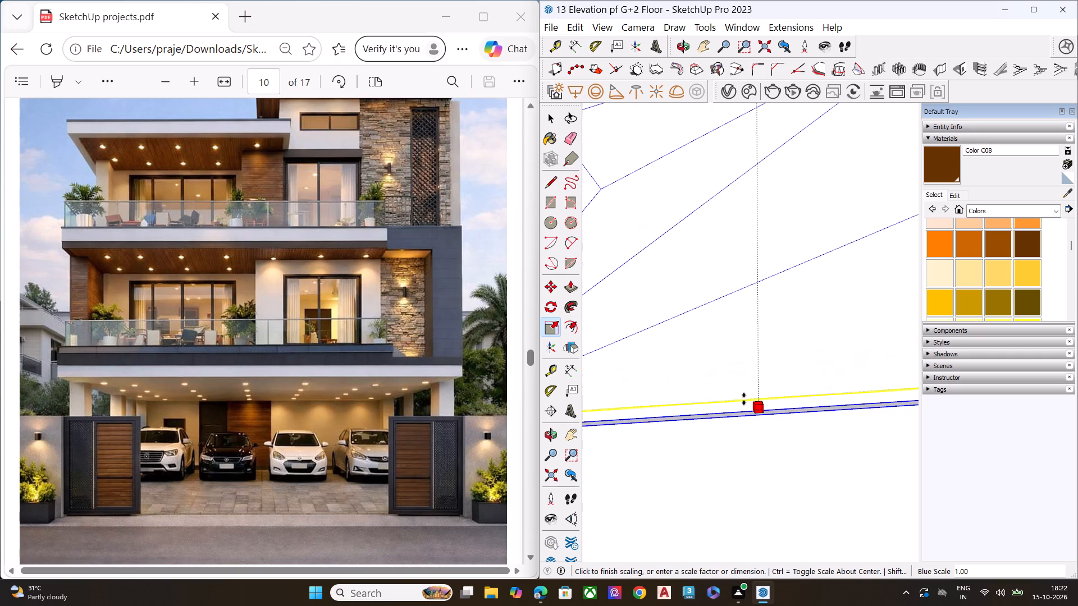
scroll(751, 408, down, 3)
scroll(756, 401, up, 2)
scroll(759, 399, down, 16)
scroll(745, 345, down, 4)
scroll(744, 345, up, 1)
scroll(744, 345, down, 4)
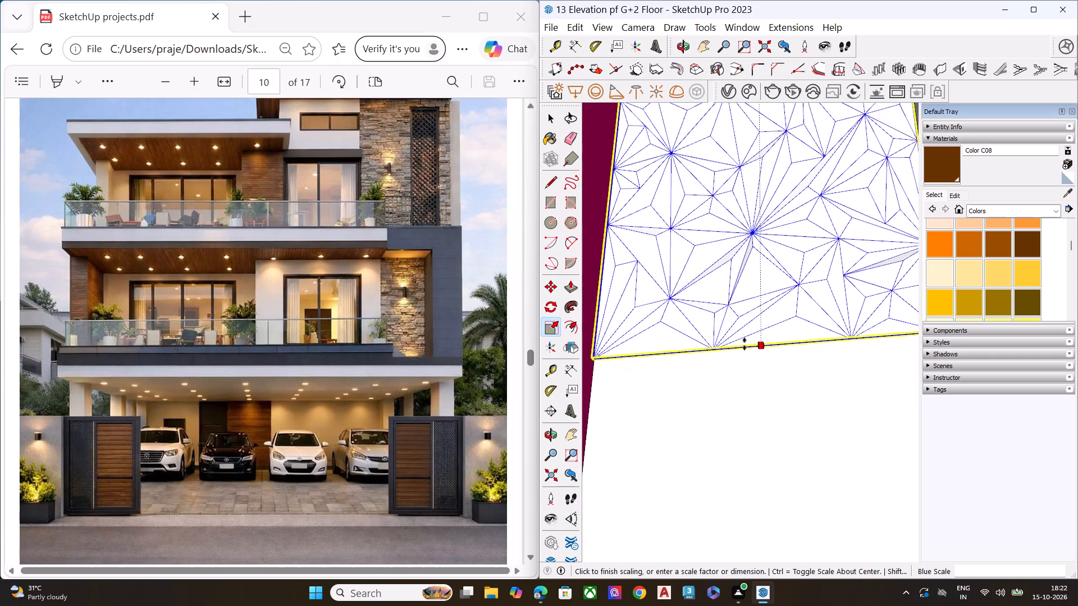
scroll(744, 344, down, 5)
scroll(744, 344, up, 1)
scroll(746, 344, down, 1)
scroll(746, 344, up, 1)
scroll(748, 343, down, 11)
middle_drag(766, 380, 775, 504)
scroll(763, 454, down, 1)
scroll(763, 454, up, 7)
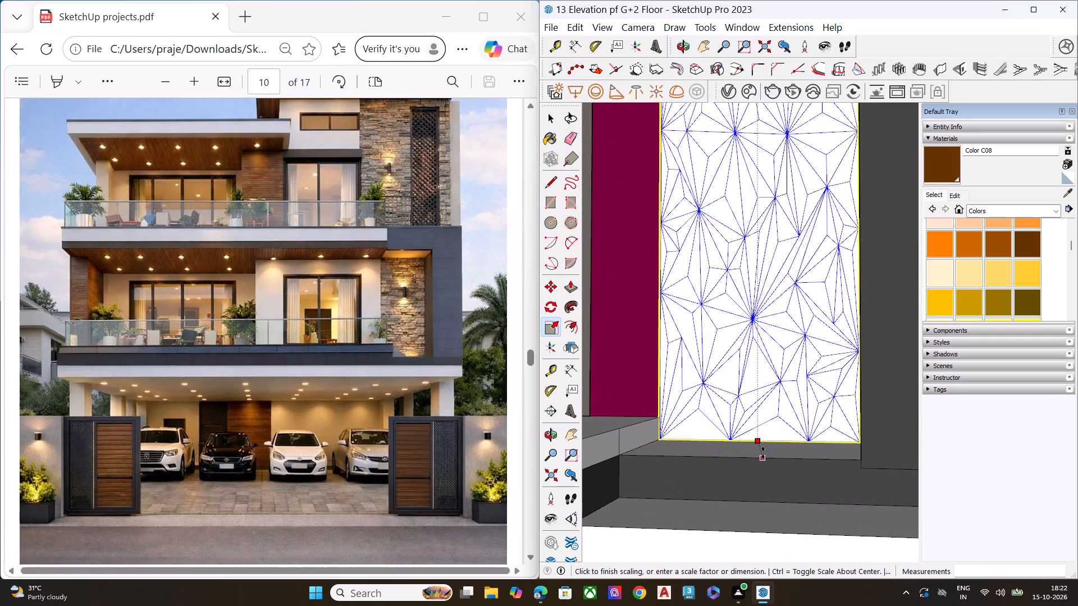
click(765, 440)
key(space)
scroll(730, 435, down, 4)
scroll(732, 435, up, 1)
scroll(734, 435, down, 4)
scroll(735, 435, up, 4)
scroll(735, 435, down, 3)
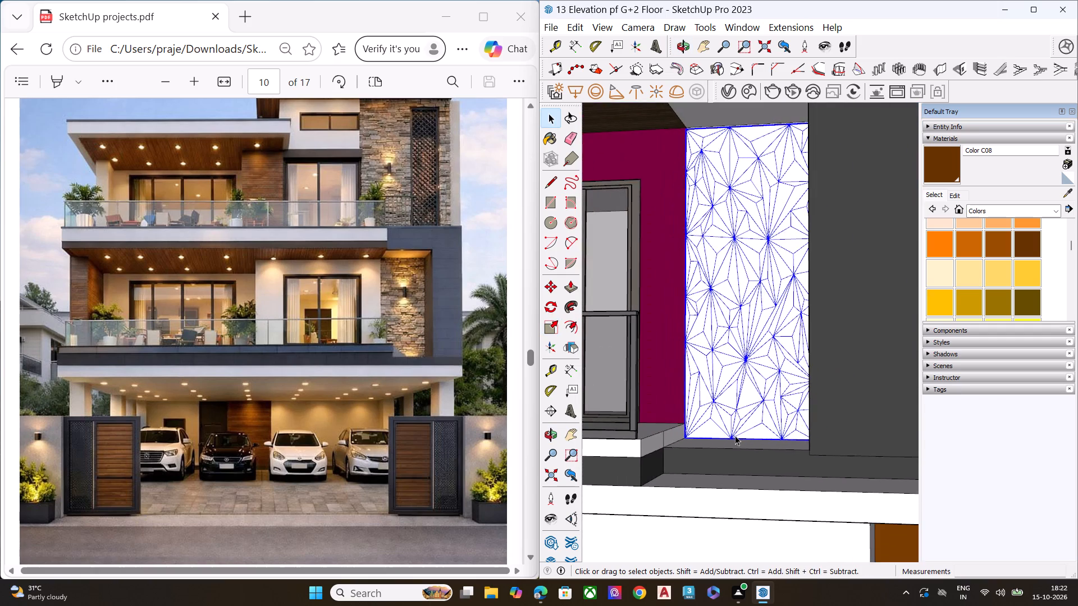
scroll(735, 435, down, 15)
click(865, 421)
key(space)
scroll(817, 392, down, 6)
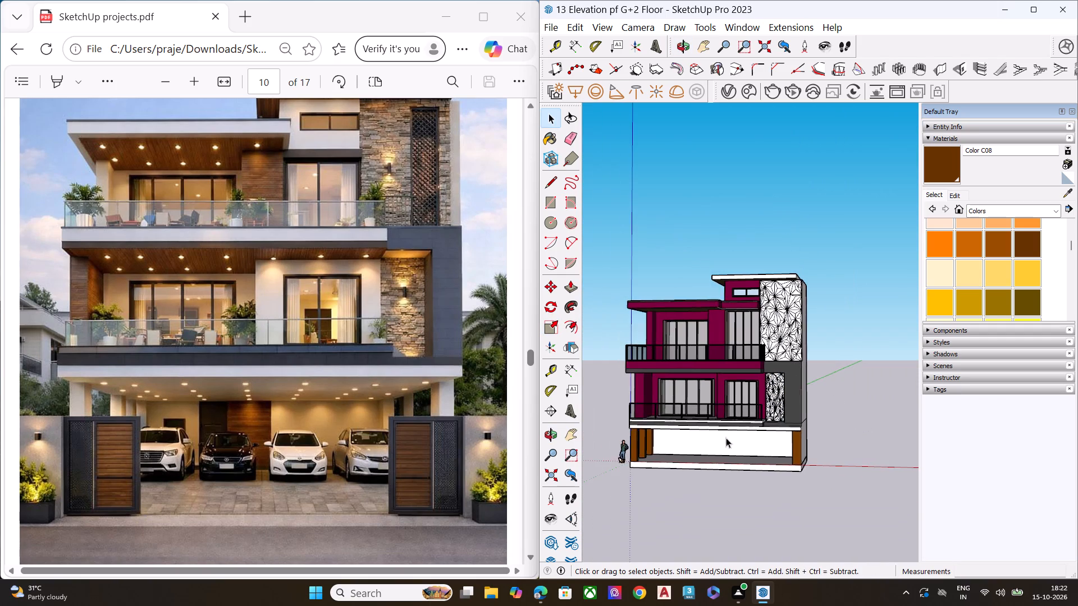
Examine the whole front elevation, including its colours and both patterned screens, from several angles.
middle_drag(657, 446, 744, 446)
scroll(673, 405, up, 3)
scroll(672, 405, down, 1)
scroll(672, 405, up, 3)
scroll(672, 405, down, 1)
scroll(672, 405, up, 4)
middle_drag(687, 404, 721, 404)
scroll(724, 405, up, 1)
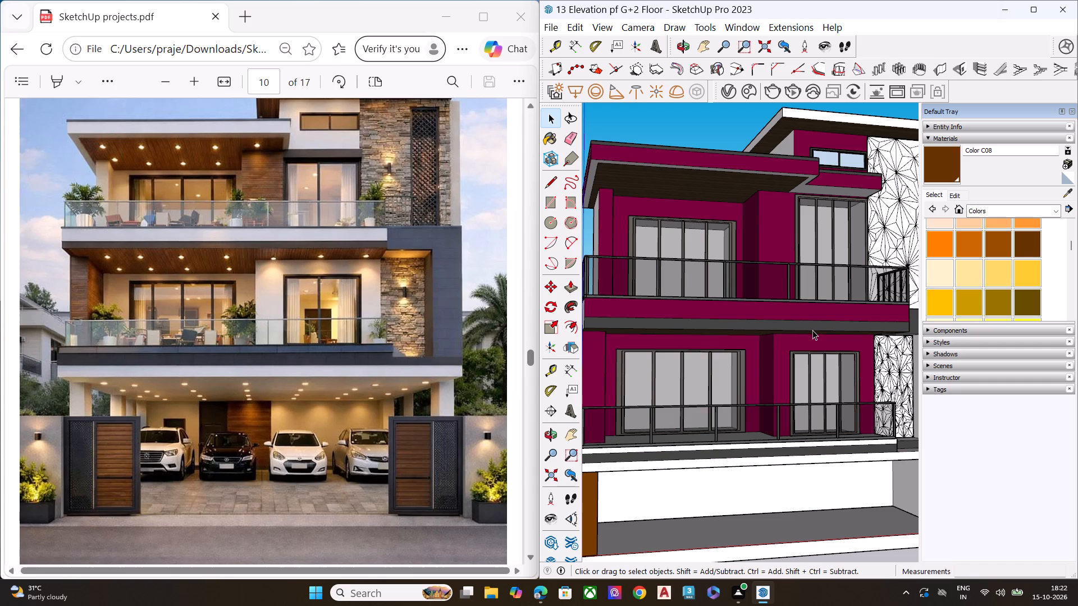
scroll(784, 311, down, 6)
middle_drag(825, 366, 731, 388)
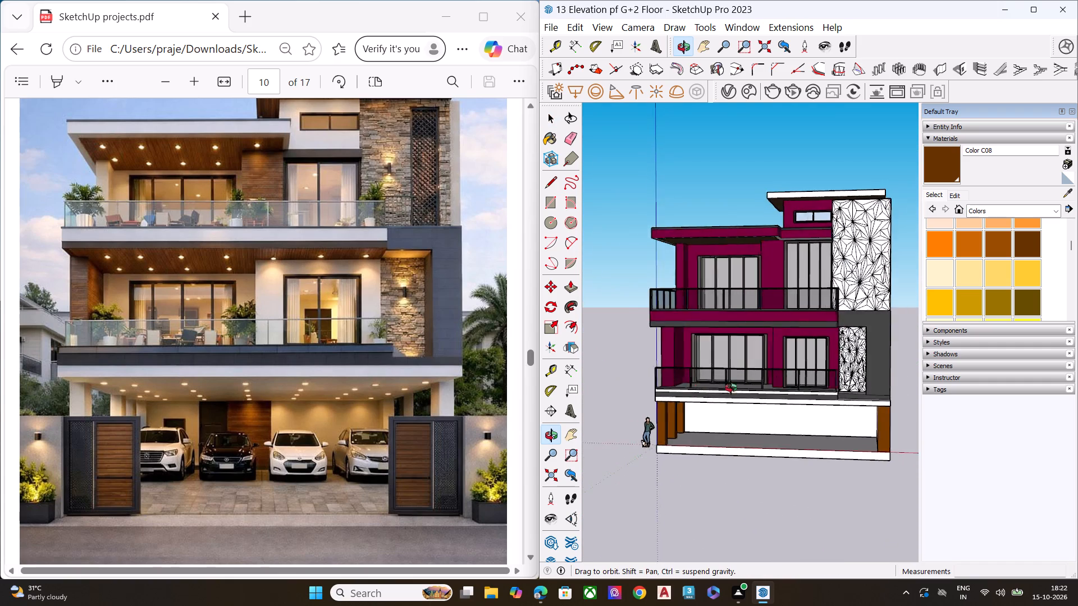
middle_drag(731, 388, 780, 382)
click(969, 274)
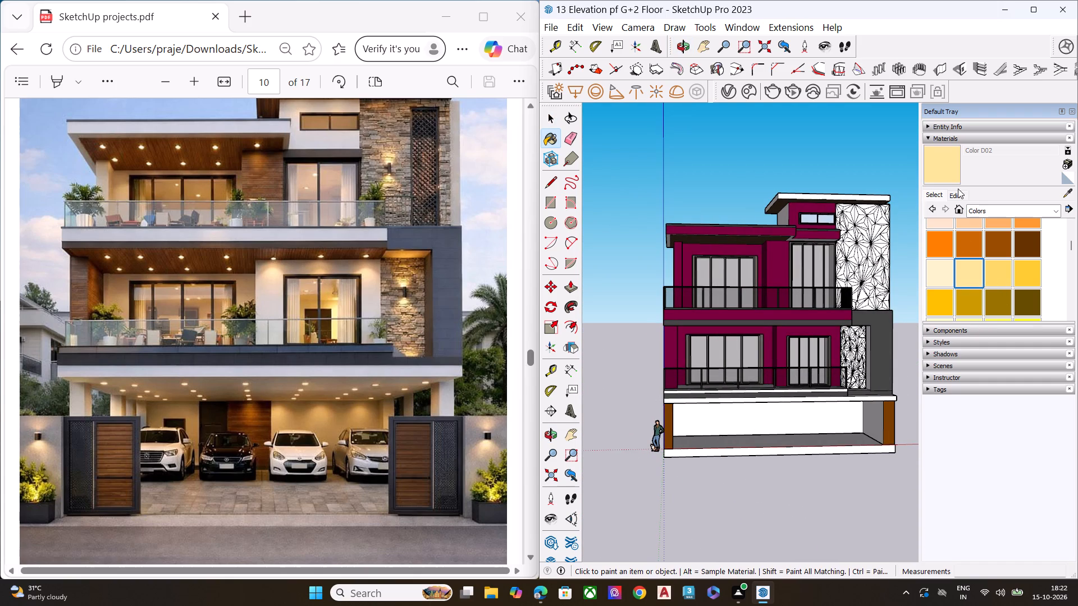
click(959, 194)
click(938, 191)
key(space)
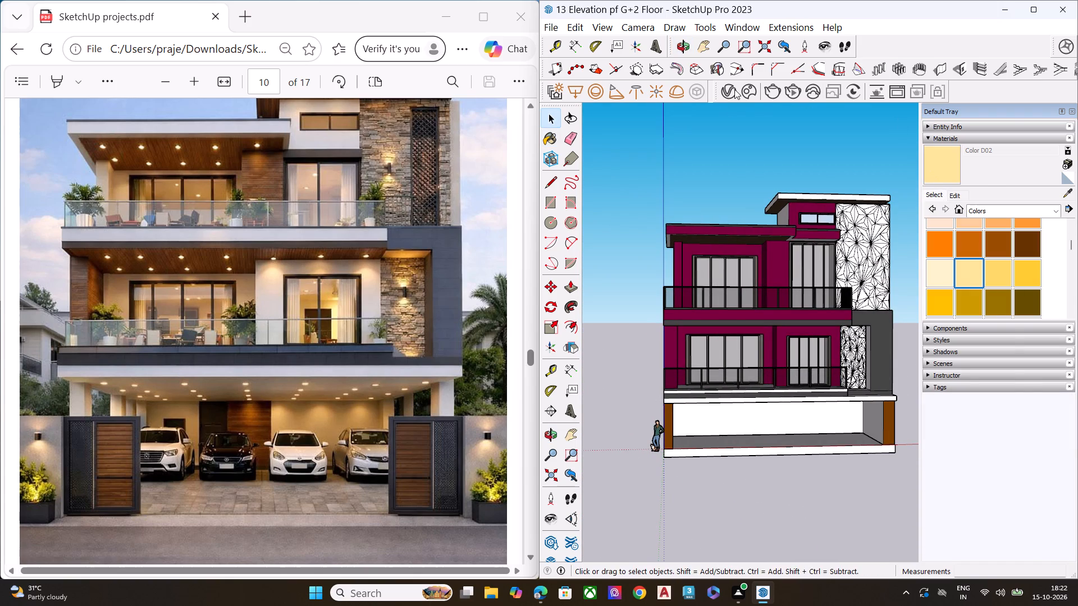
Make the Color C08 material editable as a V-Ray material in the V-Ray Asset Editor.
click(734, 89)
click(535, 227)
click(538, 209)
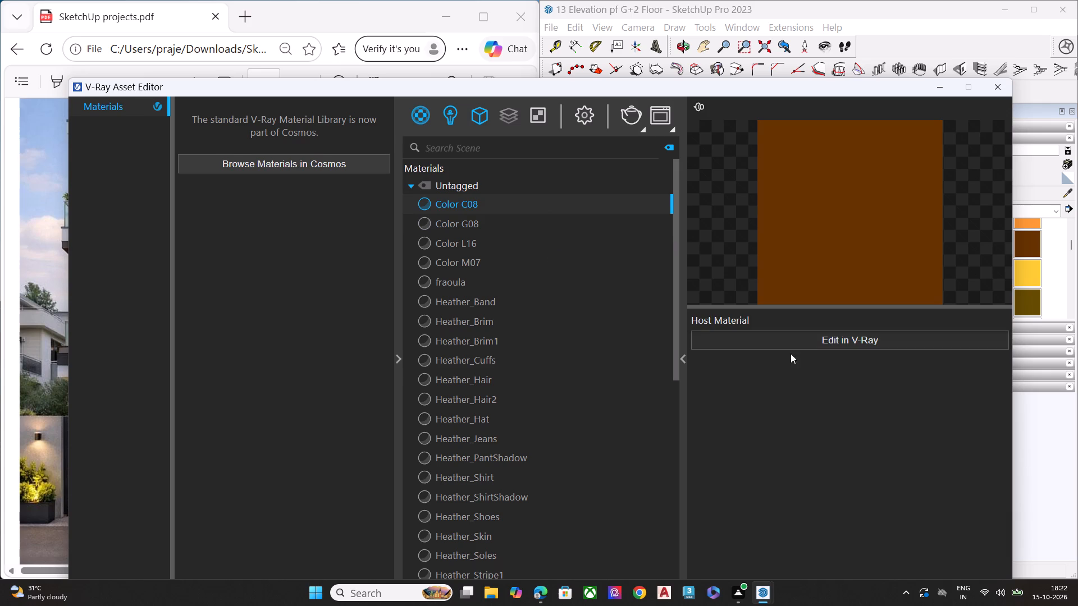
click(866, 338)
Make the Lily_Blonde material editable as a V-Ray material.
click(500, 197)
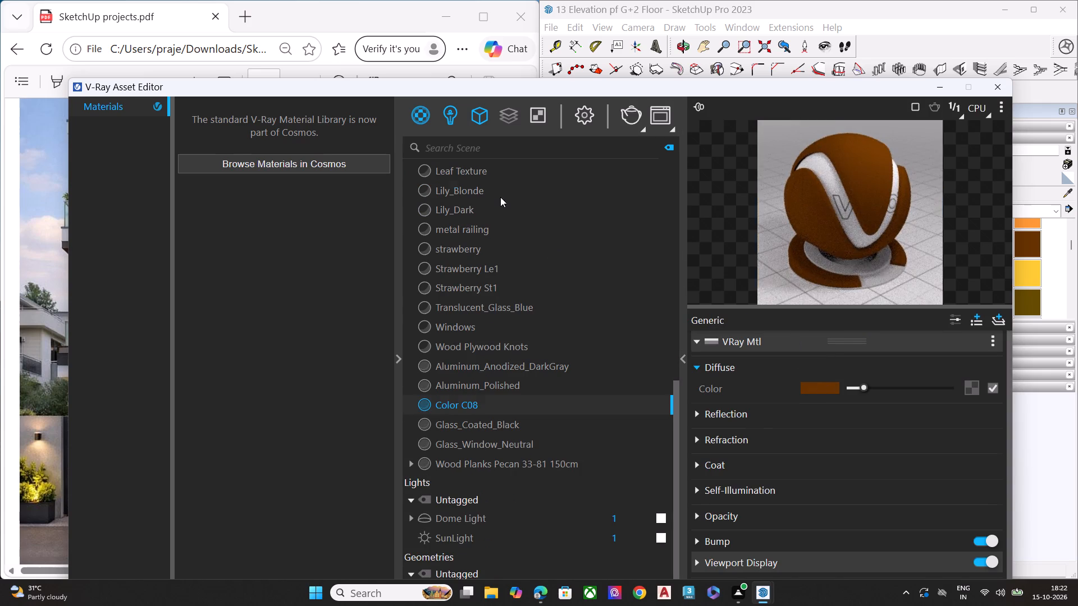
click(812, 334)
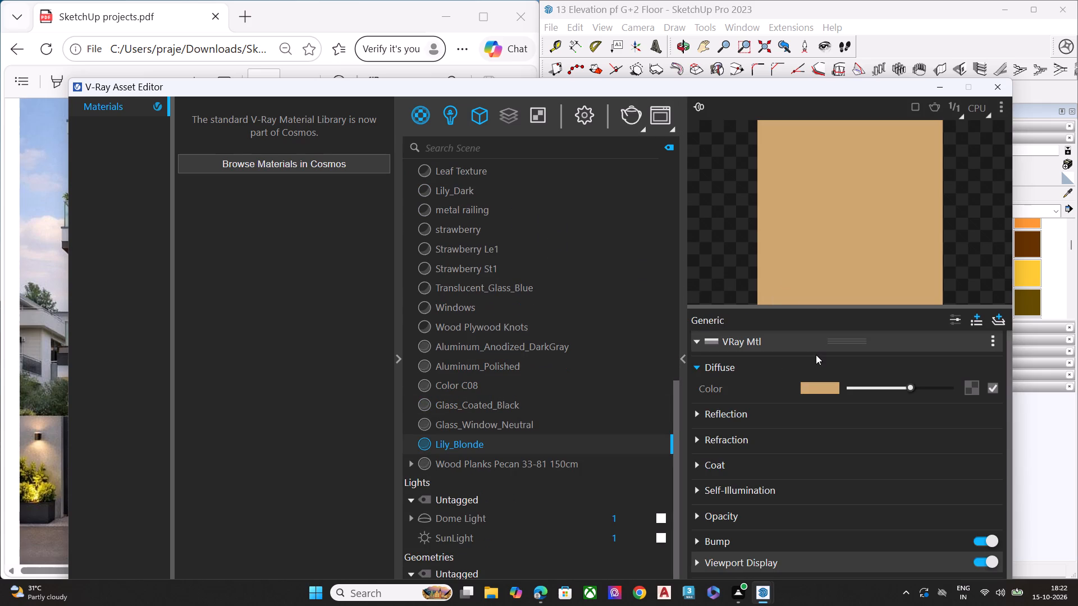
Set the Lily_Blonde material's V-Ray diffuse colour to RGB 218, 205, 180.
click(811, 388)
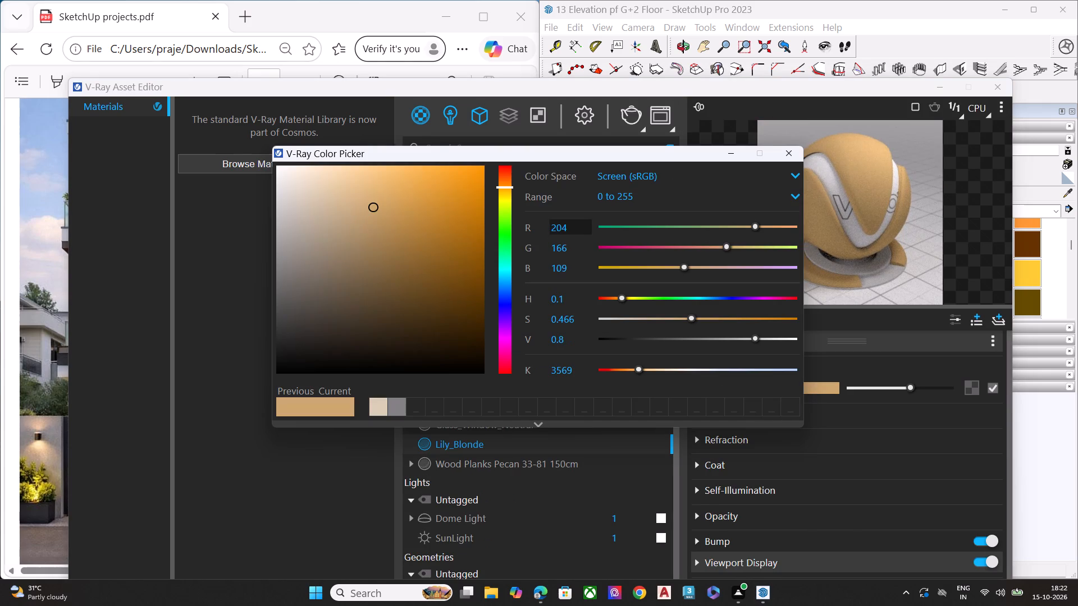
click(572, 224)
key(BackSpace)
key(BackSpace)
text(18)
key(Return)
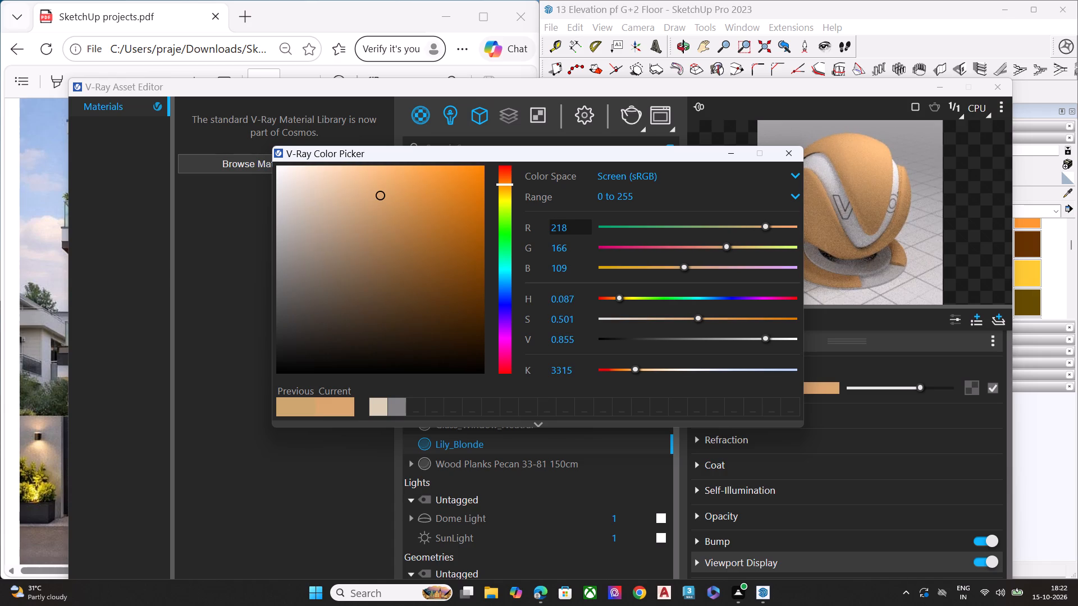
click(581, 250)
key(BackSpace)
key(BackSpace)
key(BackSpace)
text(205)
key(Return)
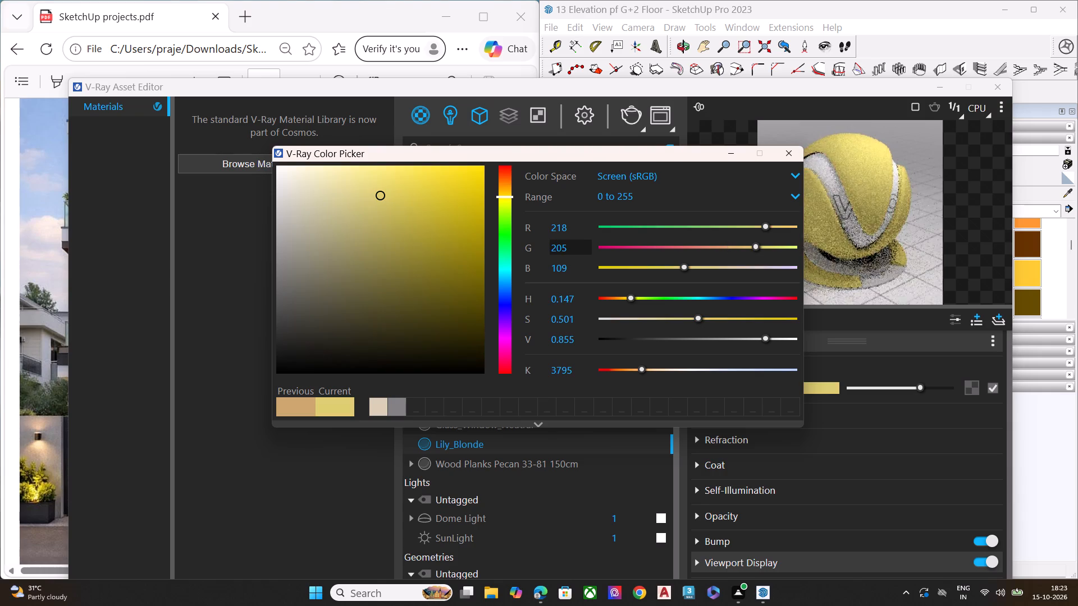
click(579, 272)
key(BackSpace)
key(BackSpace)
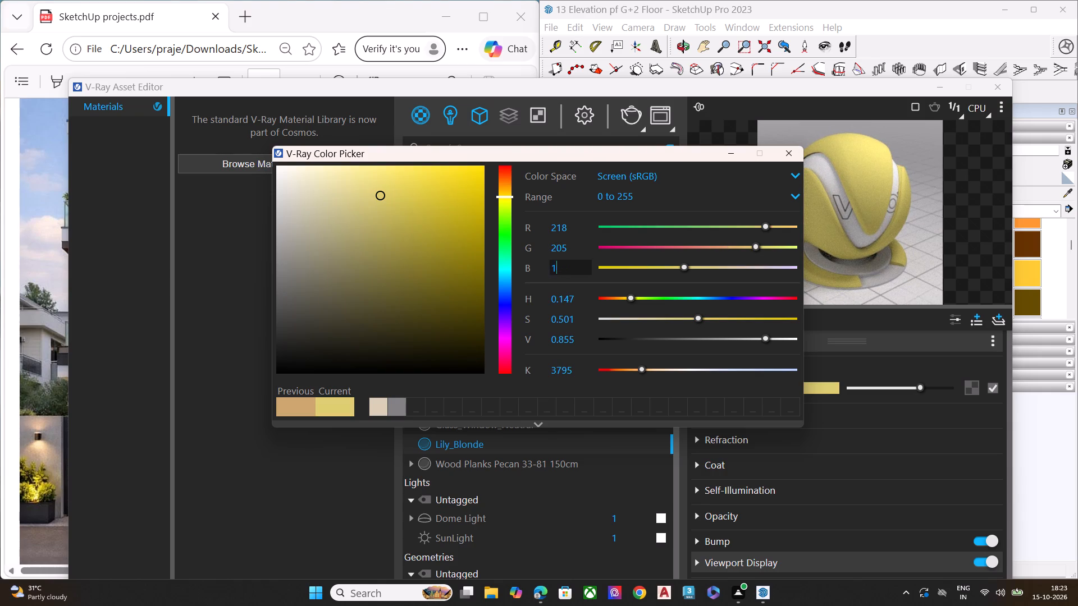
key(BackSpace)
key(BackSpace)
text(180)
key(Return)
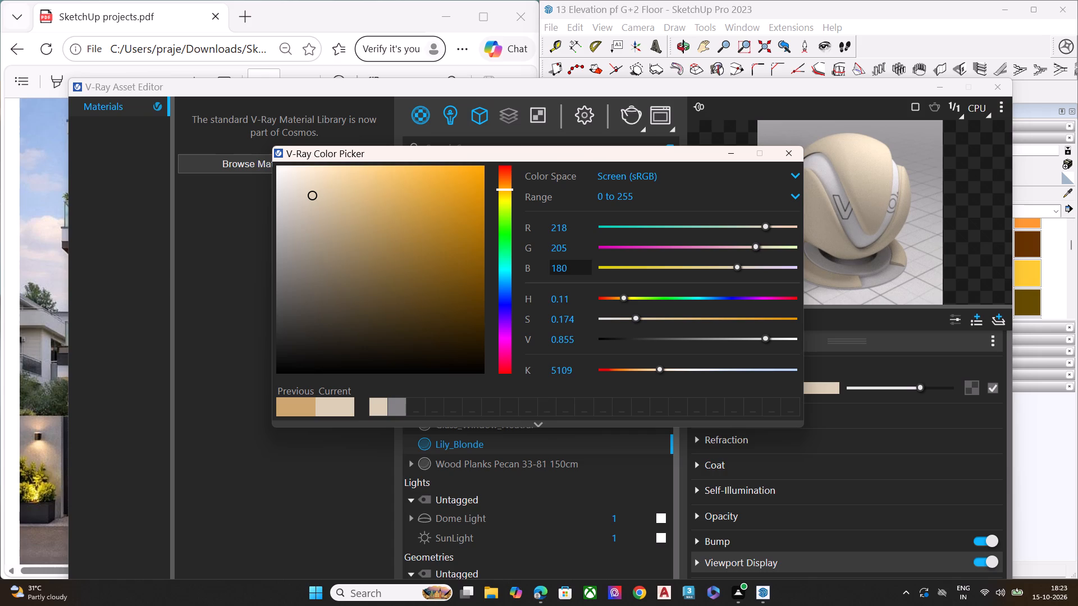
click(785, 151)
Brighten Lily_Blonde's diffuse colour to the maximum and close the V-Ray Asset Editor.
click(492, 449)
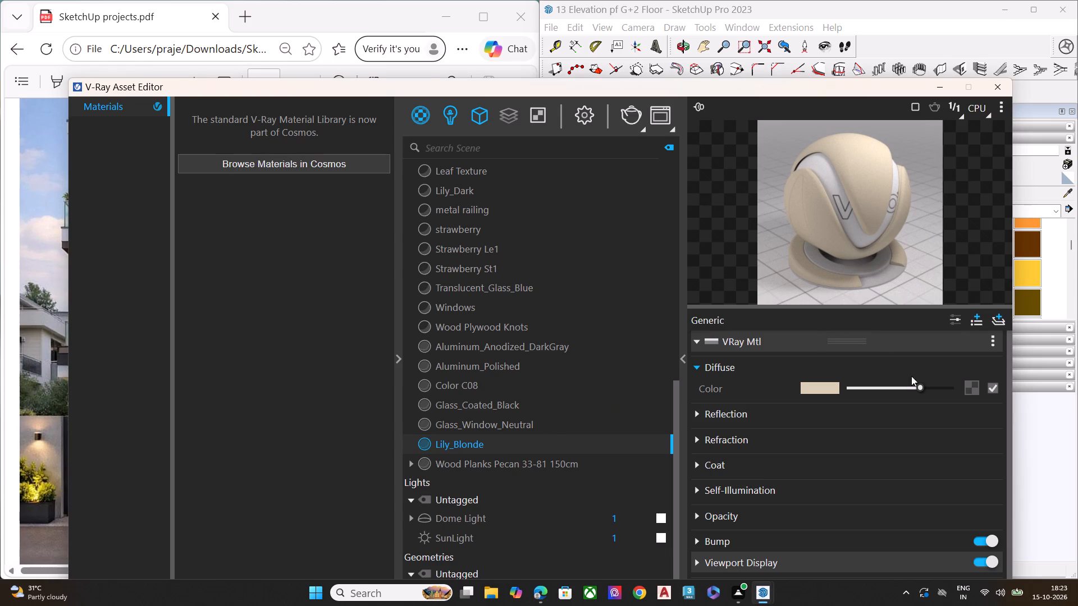
drag(921, 385, 968, 392)
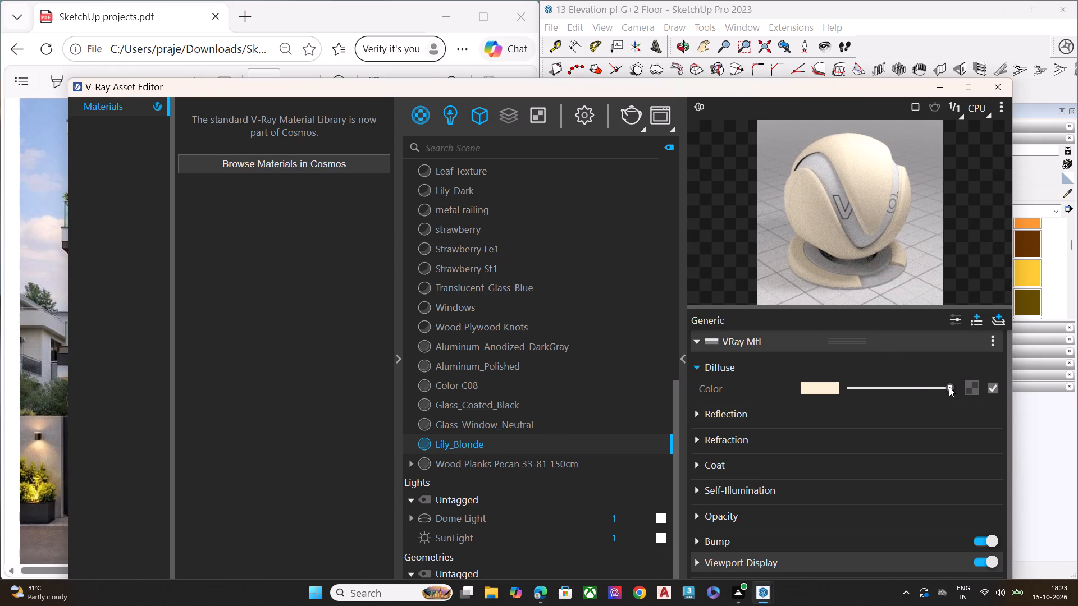
click(999, 85)
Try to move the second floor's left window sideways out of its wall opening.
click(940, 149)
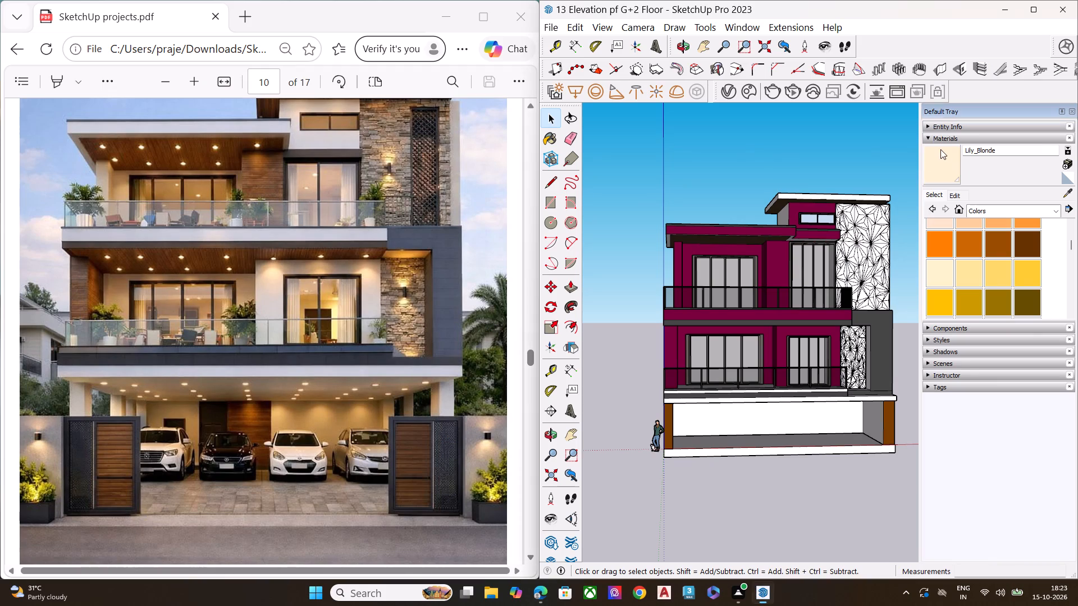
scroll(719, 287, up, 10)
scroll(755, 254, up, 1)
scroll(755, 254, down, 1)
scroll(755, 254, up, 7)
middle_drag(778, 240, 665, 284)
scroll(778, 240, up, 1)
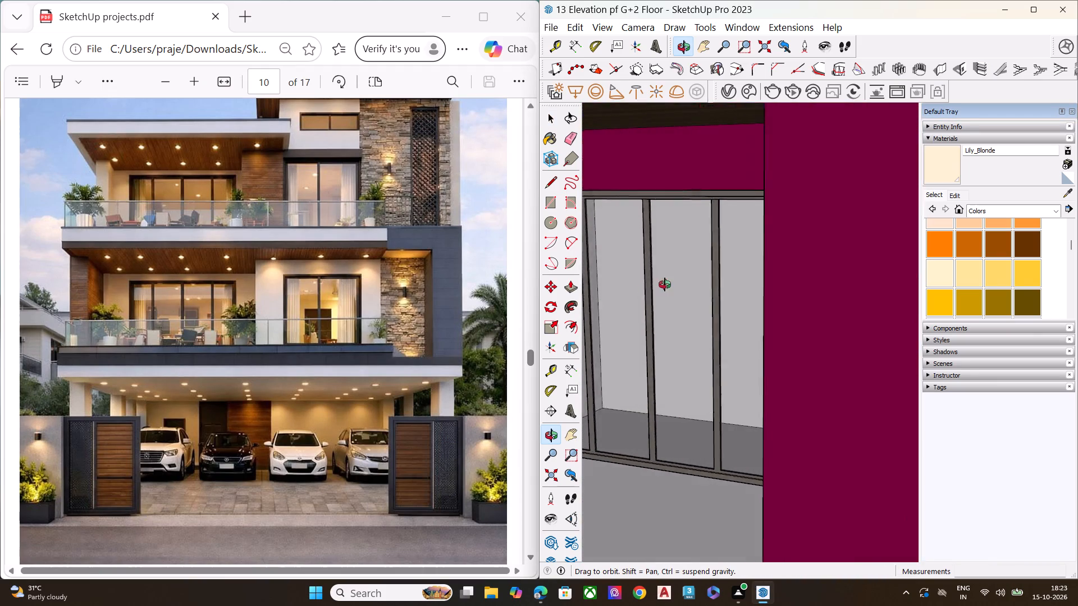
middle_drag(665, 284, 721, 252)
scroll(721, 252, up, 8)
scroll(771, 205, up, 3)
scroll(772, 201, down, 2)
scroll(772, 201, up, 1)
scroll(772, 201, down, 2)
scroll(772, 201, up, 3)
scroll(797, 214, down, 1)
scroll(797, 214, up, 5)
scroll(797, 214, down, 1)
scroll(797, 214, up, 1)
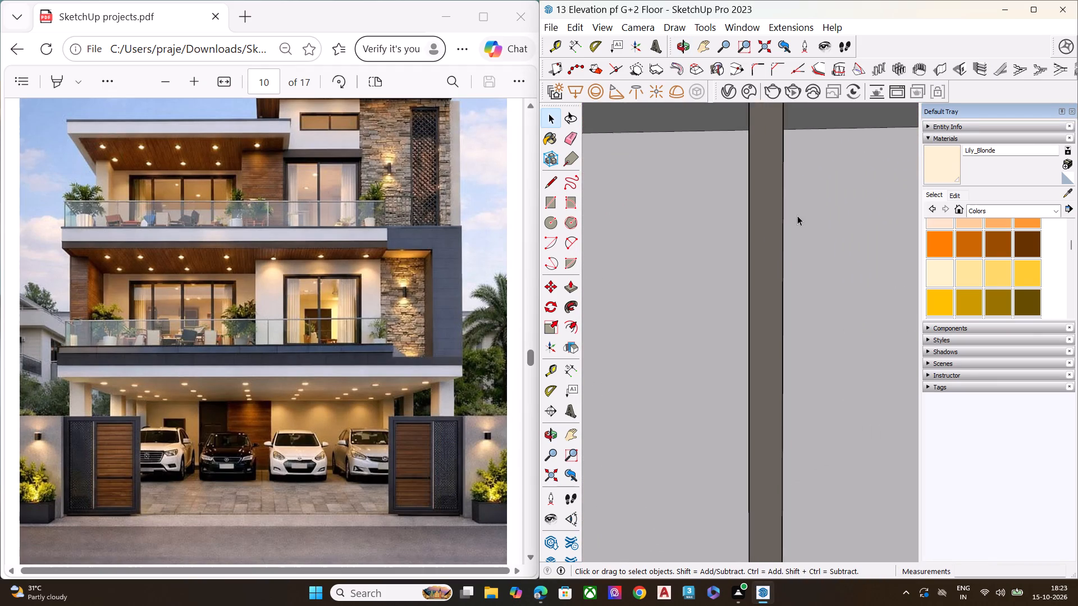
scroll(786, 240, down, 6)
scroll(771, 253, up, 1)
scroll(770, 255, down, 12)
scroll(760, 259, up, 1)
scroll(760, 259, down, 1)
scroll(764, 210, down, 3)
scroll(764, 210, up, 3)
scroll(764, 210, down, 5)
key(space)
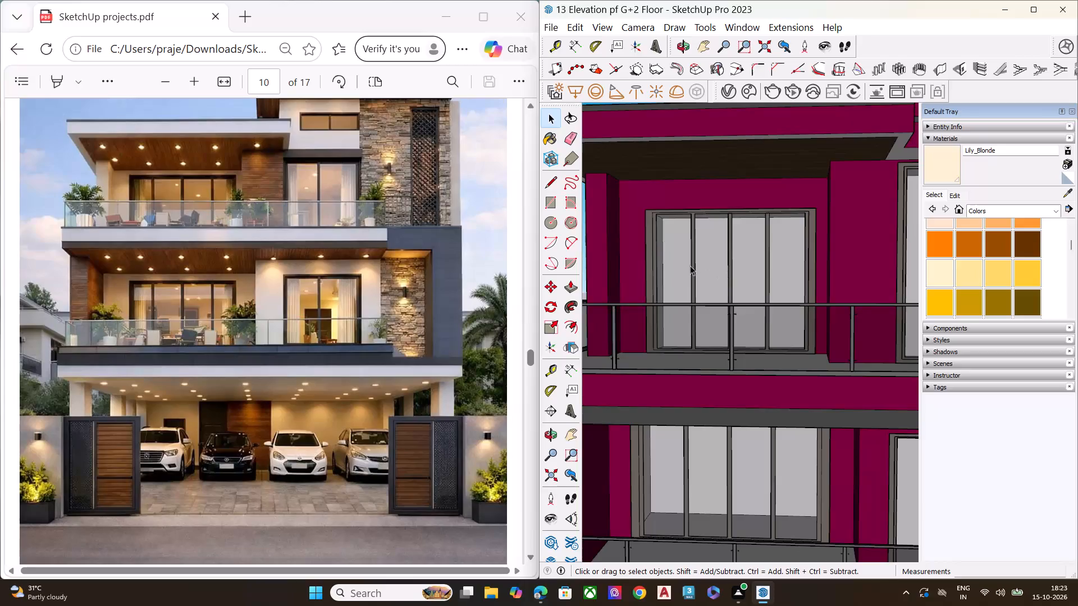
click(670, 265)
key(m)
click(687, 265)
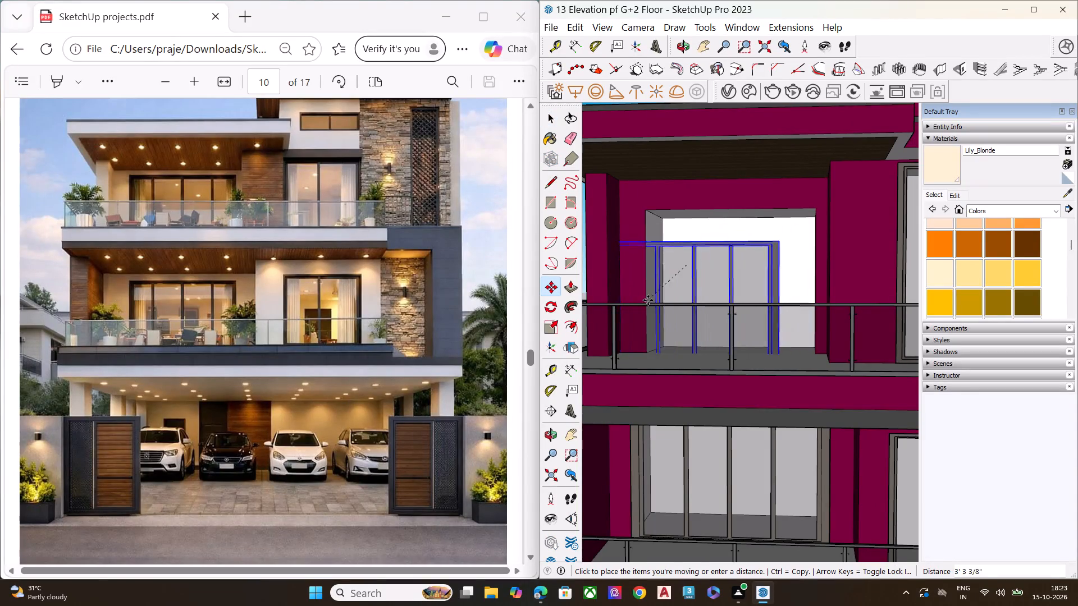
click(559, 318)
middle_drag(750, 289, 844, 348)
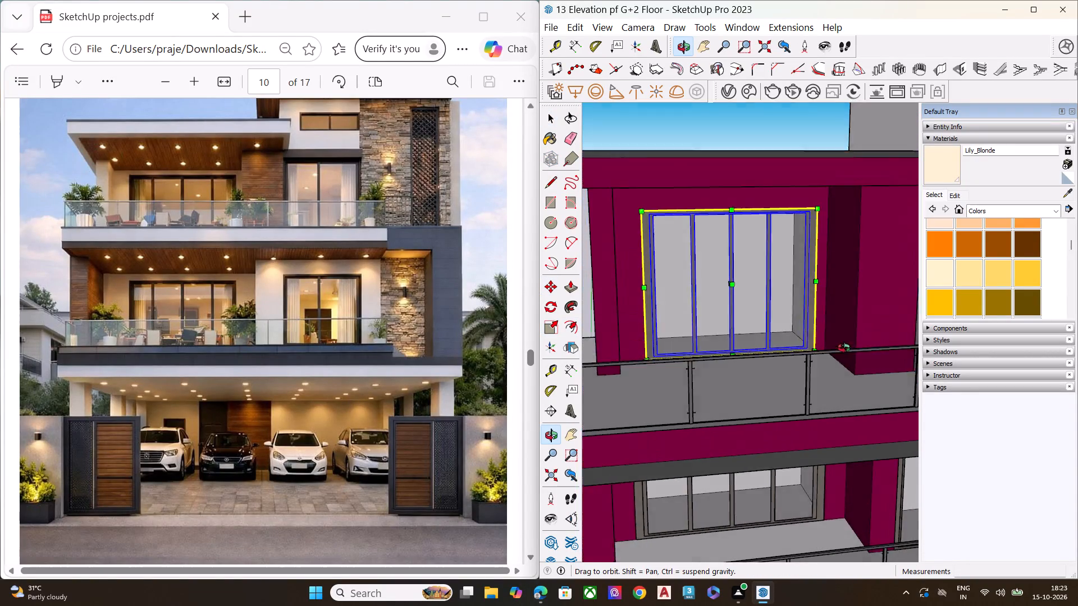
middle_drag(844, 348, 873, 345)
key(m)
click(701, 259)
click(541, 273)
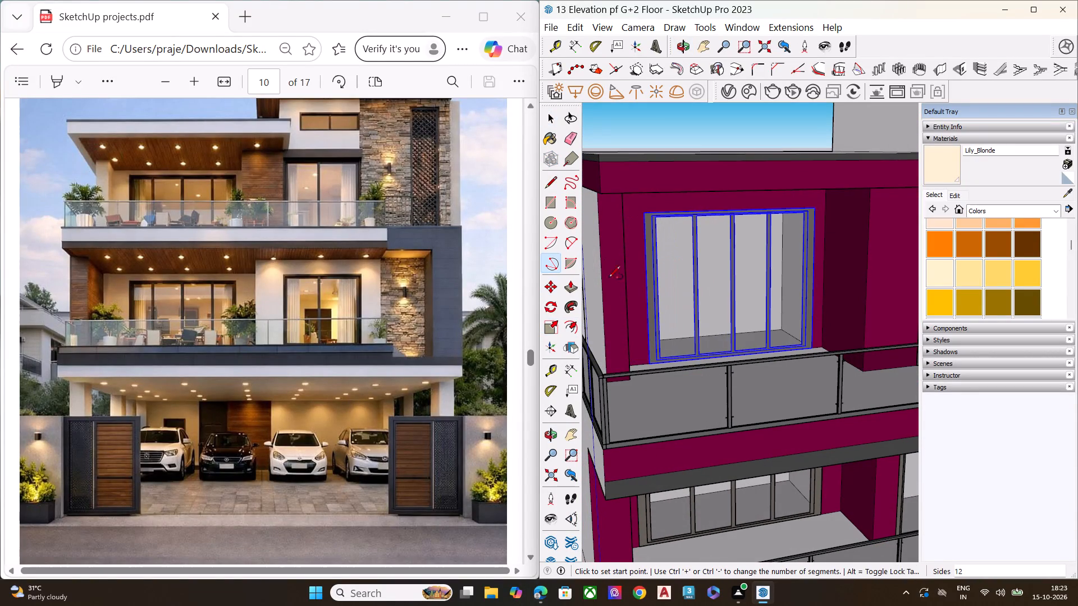
Move the second floor's left window about 17' 9 11/16" sideways, out past the building's left side, exposing the room behind.
scroll(756, 265, down, 3)
scroll(756, 265, up, 1)
scroll(756, 265, down, 5)
key(space)
click(750, 283)
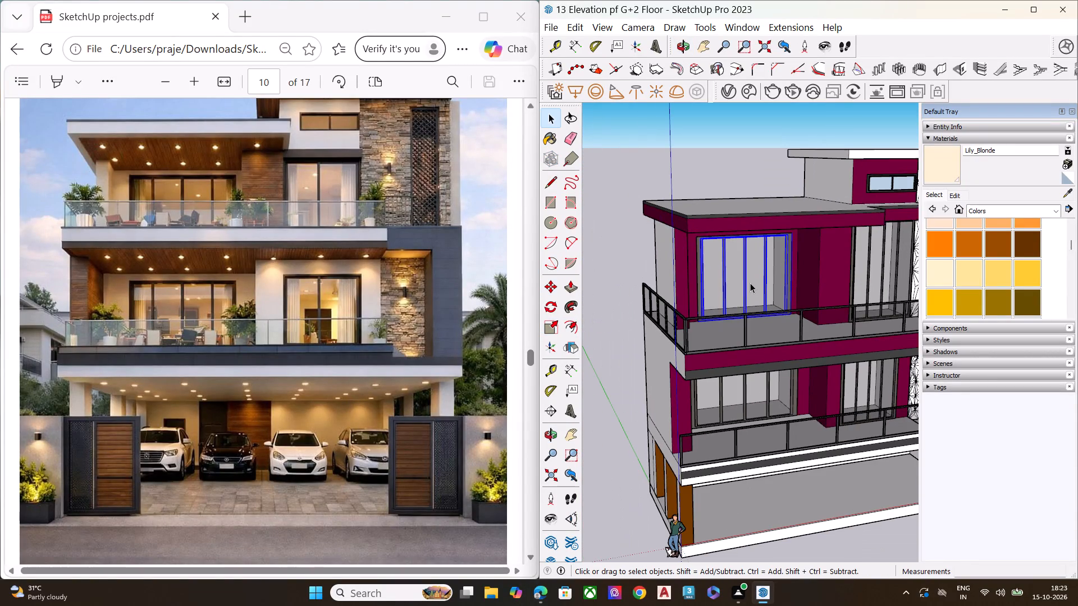
key(m)
click(750, 283)
click(607, 291)
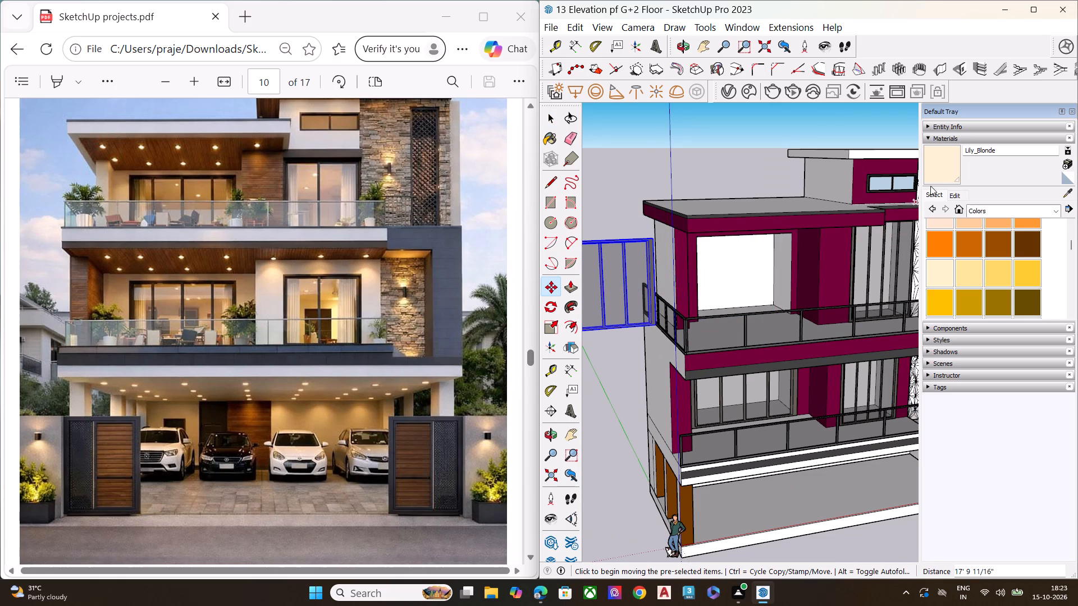
Paint the interior faces behind the second floor's left window opening with the Lily_Blonde material.
click(948, 171)
middle_drag(868, 279, 600, 279)
scroll(695, 269, up, 9)
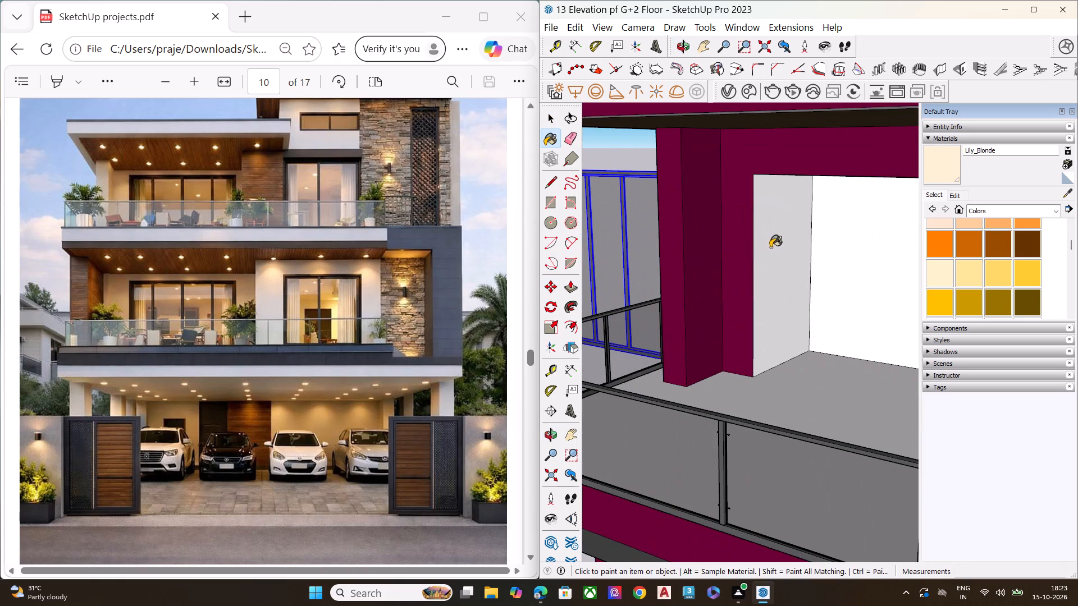
click(770, 247)
middle_drag(734, 258, 823, 170)
scroll(824, 170, up, 2)
click(830, 227)
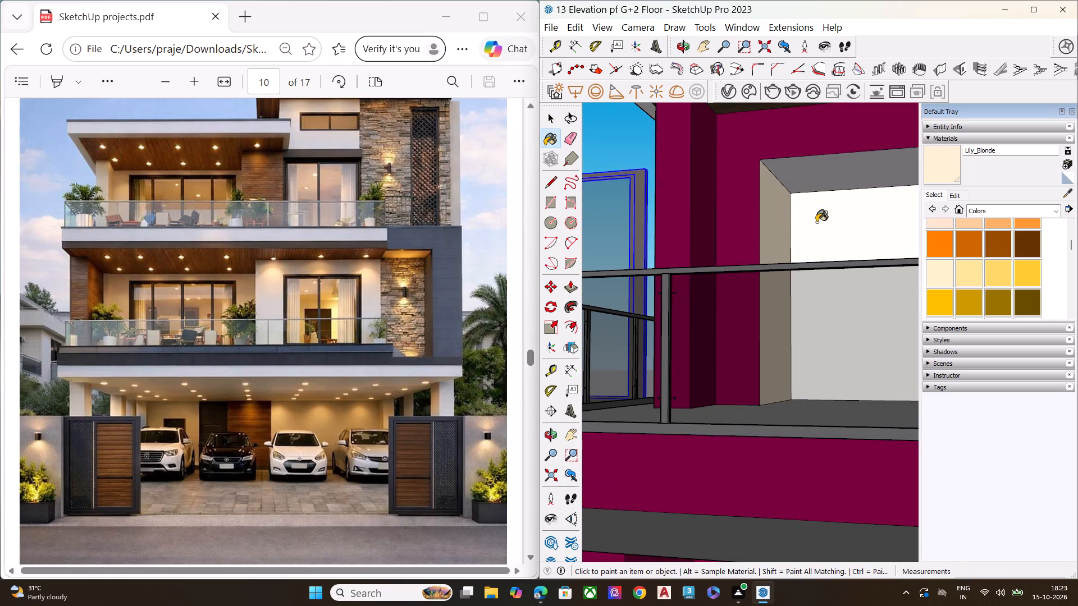
scroll(812, 228, down, 1)
scroll(806, 232, up, 1)
scroll(799, 239, down, 3)
middle_drag(787, 290, 930, 371)
scroll(690, 254, down, 12)
middle_drag(772, 300, 799, 258)
scroll(785, 249, up, 2)
scroll(773, 244, down, 1)
scroll(773, 244, up, 3)
scroll(770, 245, down, 1)
scroll(768, 246, up, 4)
click(742, 269)
click(783, 267)
scroll(787, 267, up, 1)
middle_drag(784, 265, 686, 209)
click(672, 230)
scroll(693, 261, down, 5)
scroll(693, 261, up, 1)
scroll(693, 263, down, 1)
middle_drag(730, 272, 715, 313)
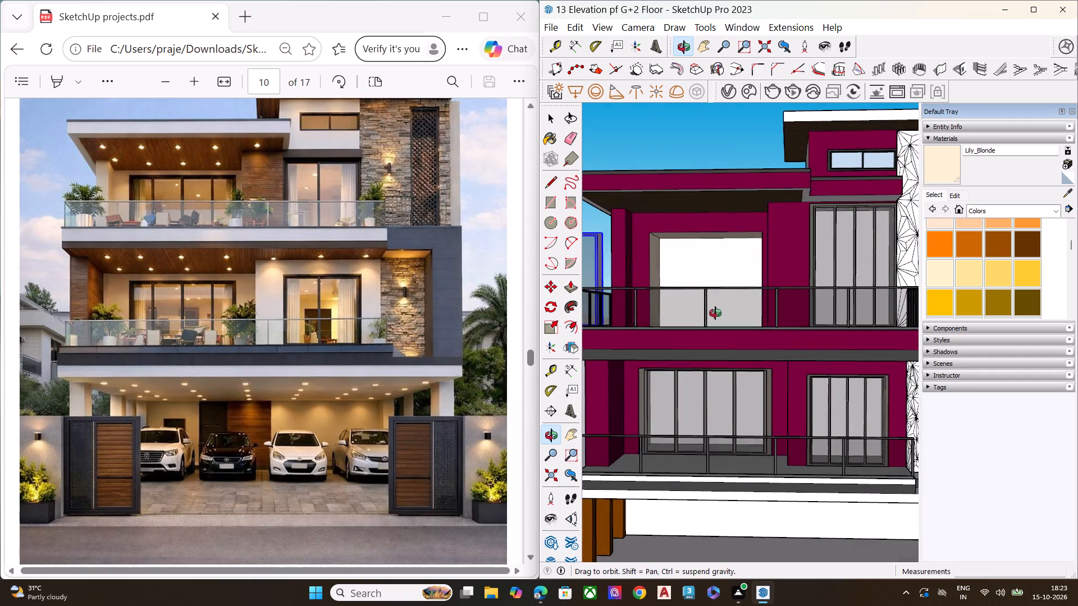
middle_drag(715, 313, 710, 315)
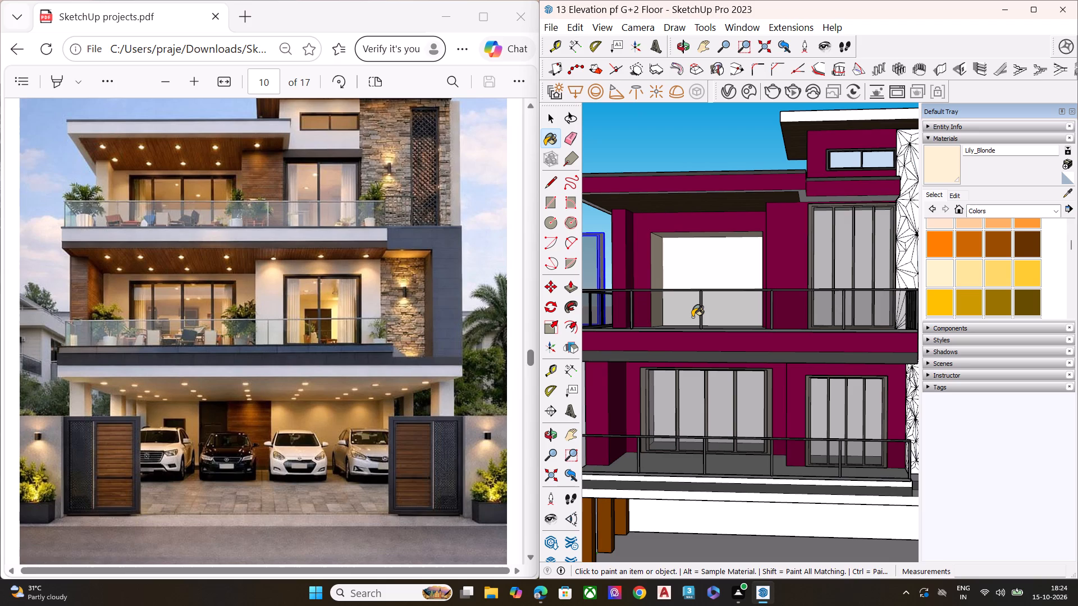
Adjust the Lily_Blonde material to a warmer cream by setting its blue value to 183.
scroll(684, 261, down, 5)
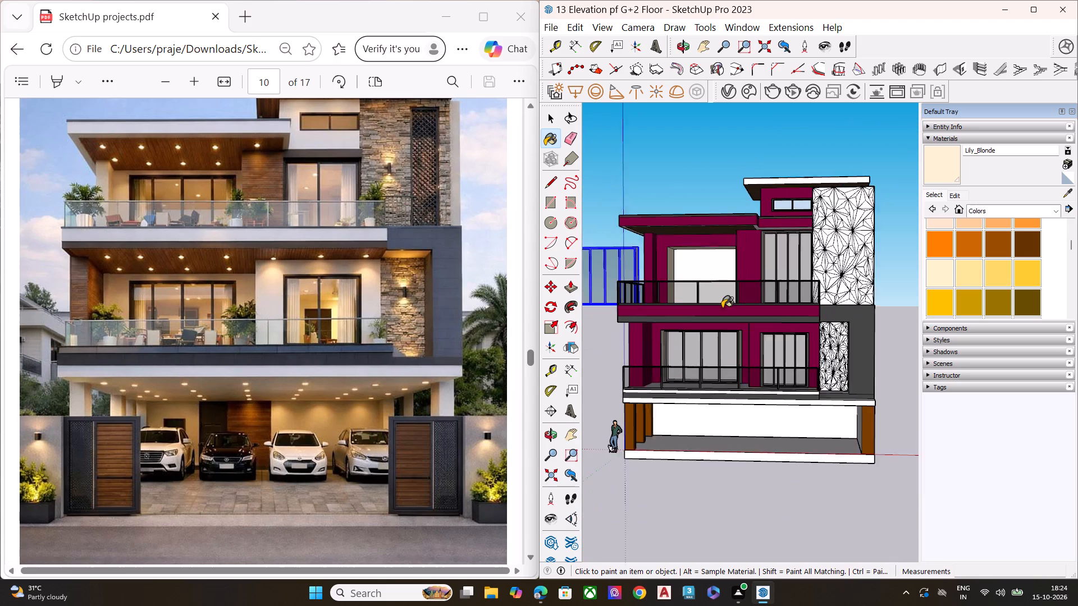
scroll(722, 308, down, 1)
click(954, 196)
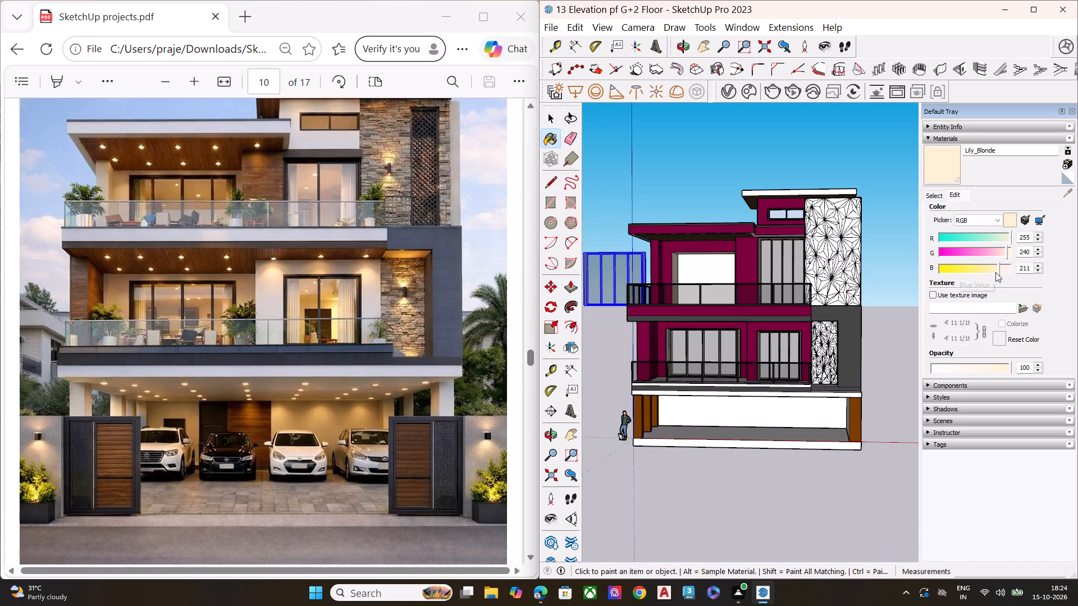
drag(995, 272, 999, 278)
drag(999, 278, 989, 280)
key(space)
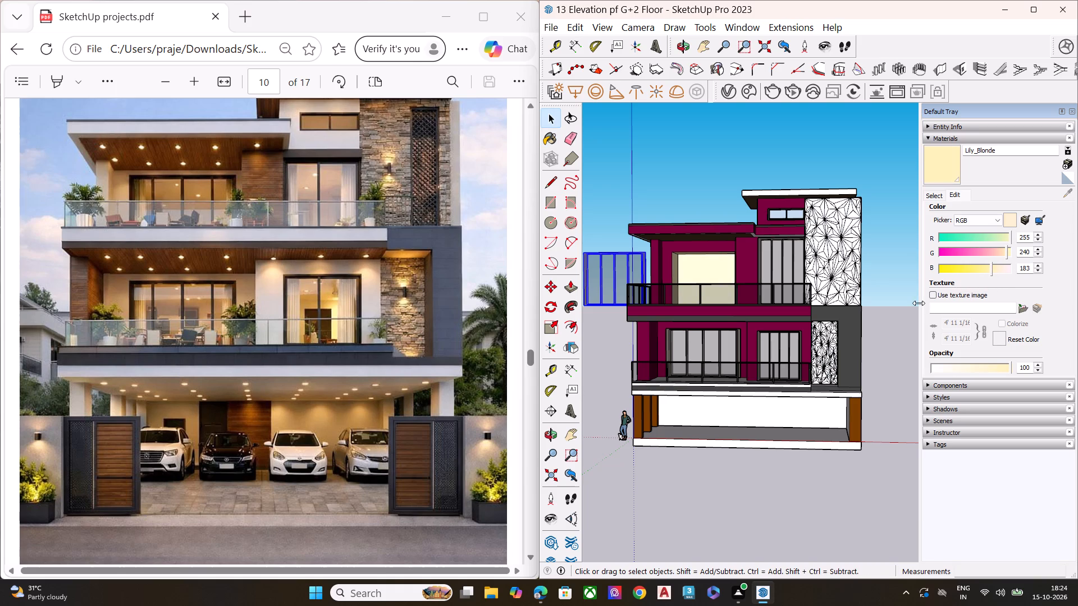
click(899, 297)
Move the displaced window back about 17' 9 11/16" by its upper corner into the second floor's left opening and deselect it.
scroll(915, 301, down, 4)
scroll(711, 285, up, 2)
scroll(706, 284, down, 1)
scroll(704, 284, up, 2)
scroll(696, 284, down, 1)
scroll(696, 284, up, 5)
middle_drag(731, 258, 693, 282)
scroll(697, 280, up, 5)
middle_drag(693, 282, 677, 293)
scroll(742, 259, down, 1)
scroll(742, 258, up, 4)
click(752, 204)
key(m)
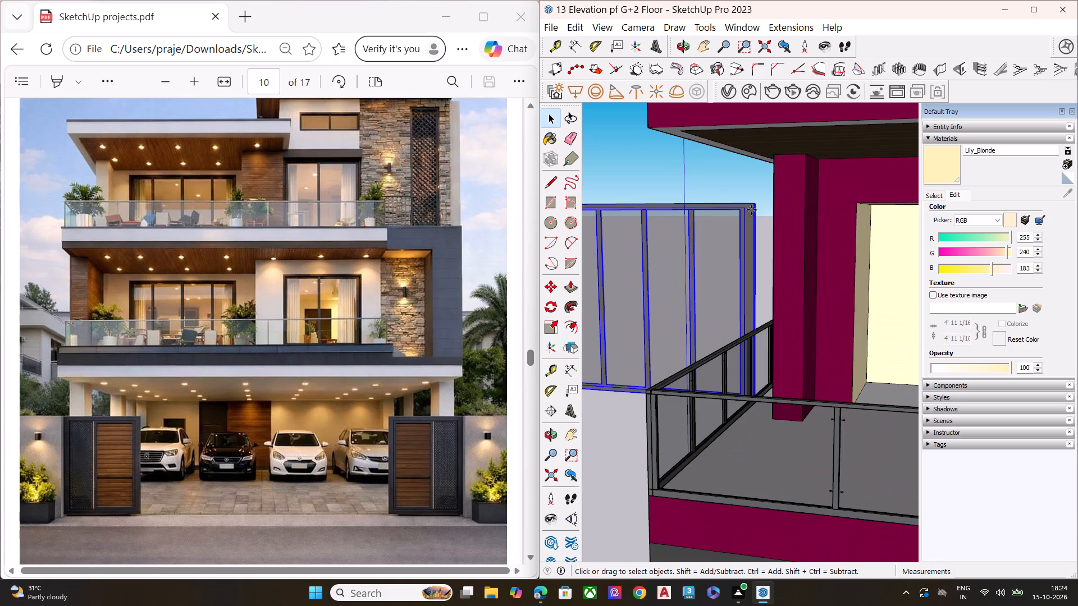
click(753, 204)
scroll(627, 214, down, 6)
scroll(627, 214, up, 1)
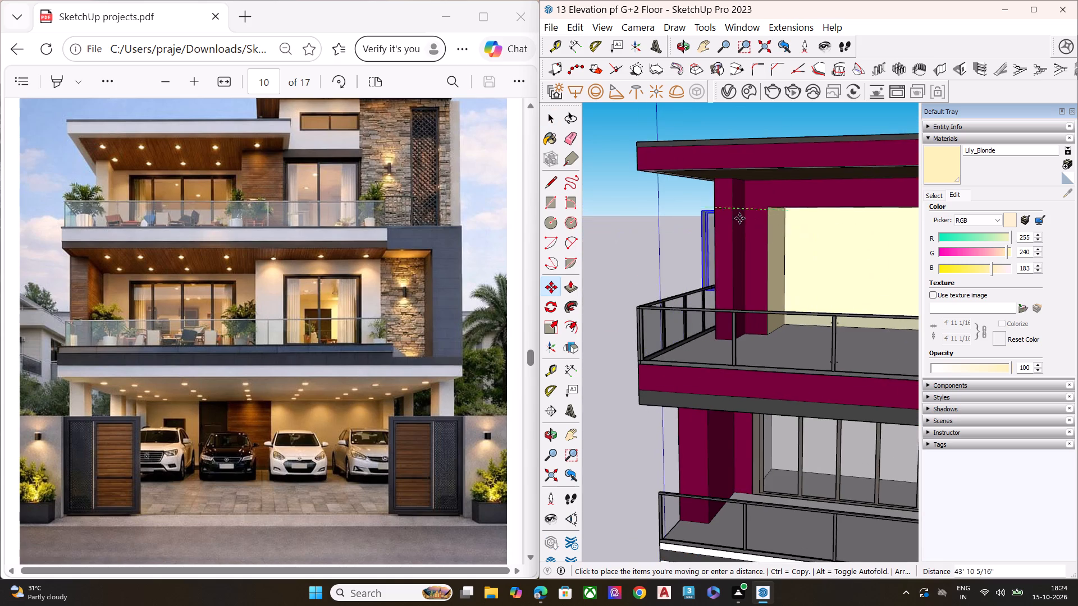
scroll(739, 218, down, 7)
scroll(791, 224, up, 17)
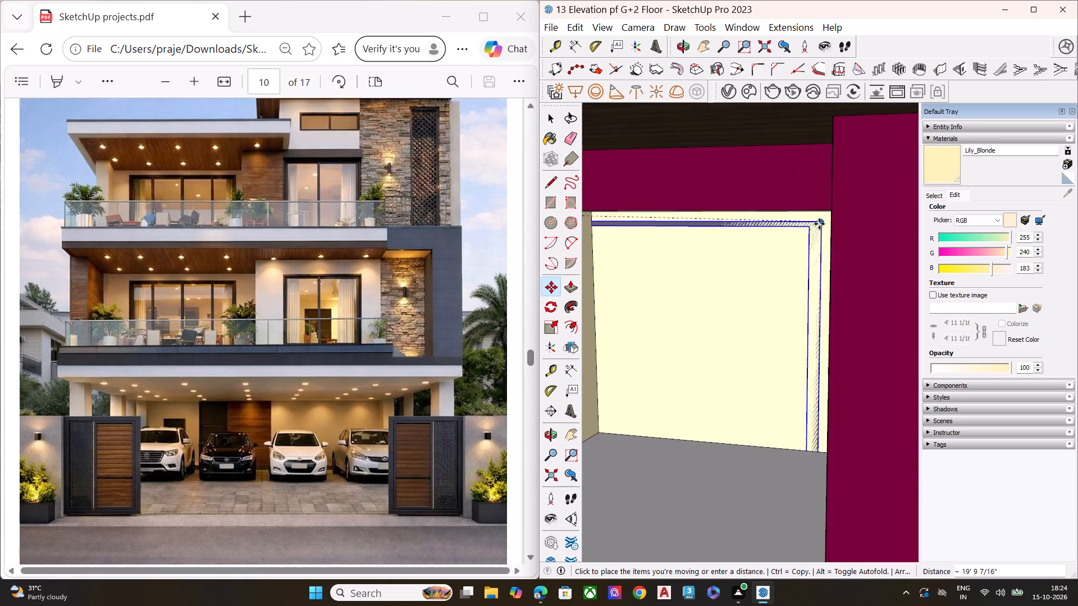
middle_drag(817, 224, 909, 195)
scroll(881, 205, up, 2)
scroll(881, 205, down, 1)
scroll(881, 205, up, 1)
scroll(881, 205, down, 1)
scroll(881, 205, up, 4)
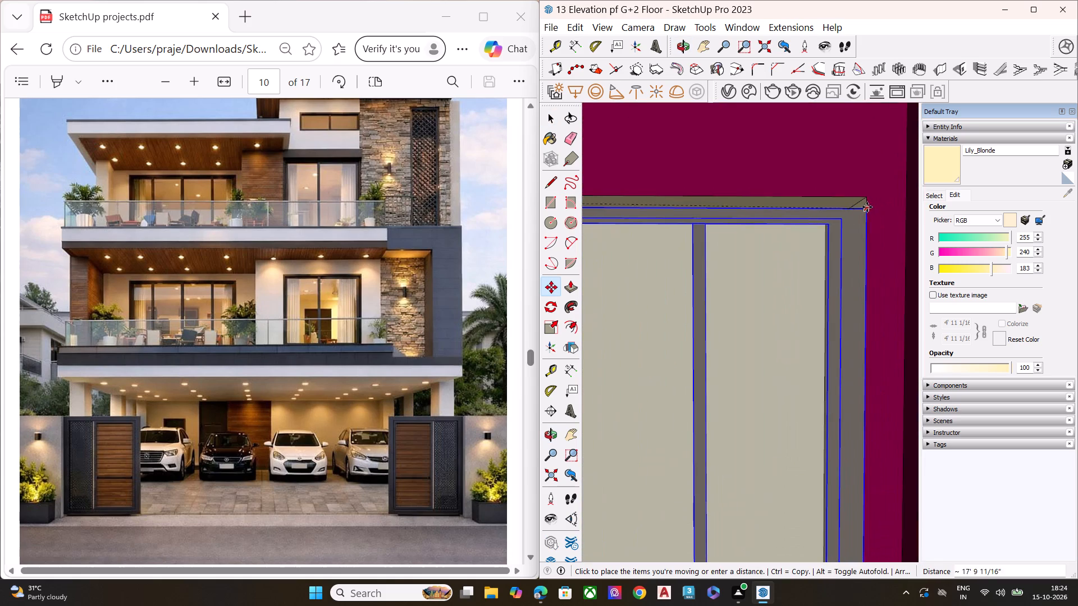
click(864, 200)
scroll(831, 201, down, 4)
key(space)
scroll(829, 206, up, 1)
scroll(828, 206, down, 11)
scroll(798, 249, up, 1)
scroll(798, 249, down, 9)
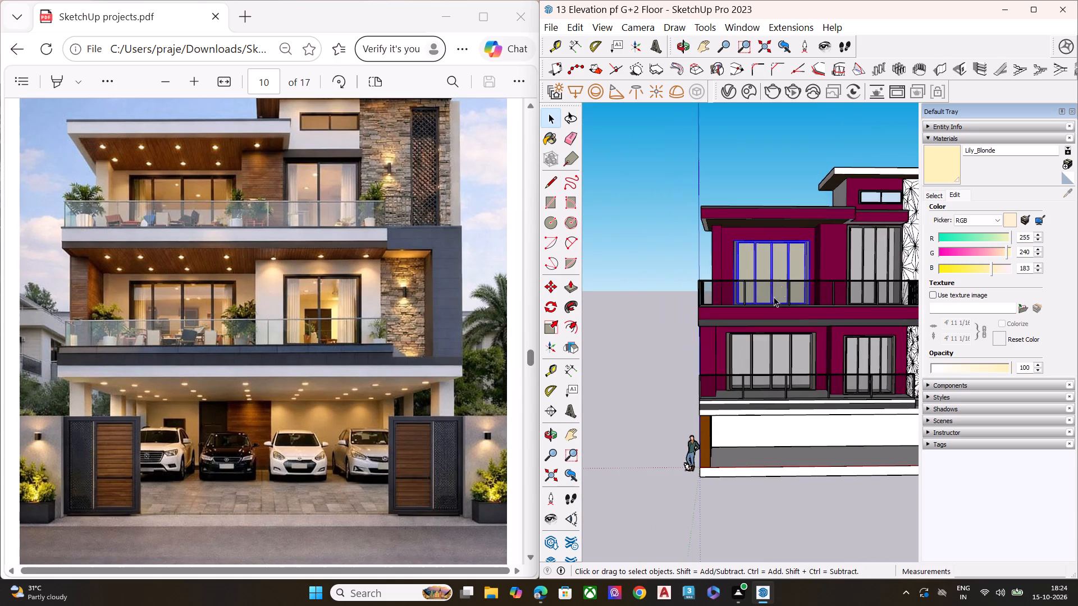
middle_drag(770, 302, 728, 334)
click(641, 266)
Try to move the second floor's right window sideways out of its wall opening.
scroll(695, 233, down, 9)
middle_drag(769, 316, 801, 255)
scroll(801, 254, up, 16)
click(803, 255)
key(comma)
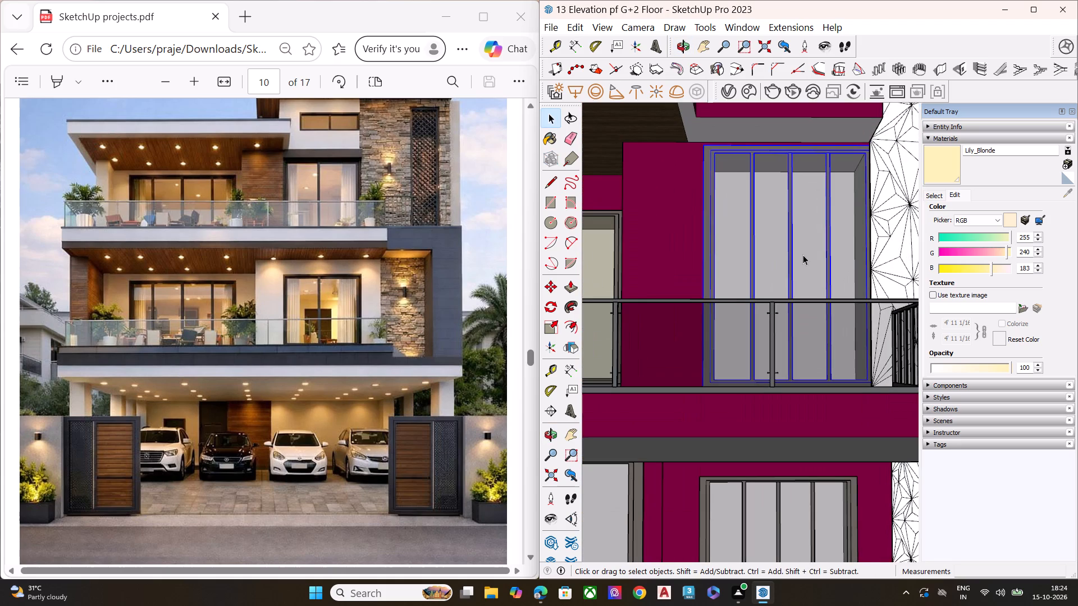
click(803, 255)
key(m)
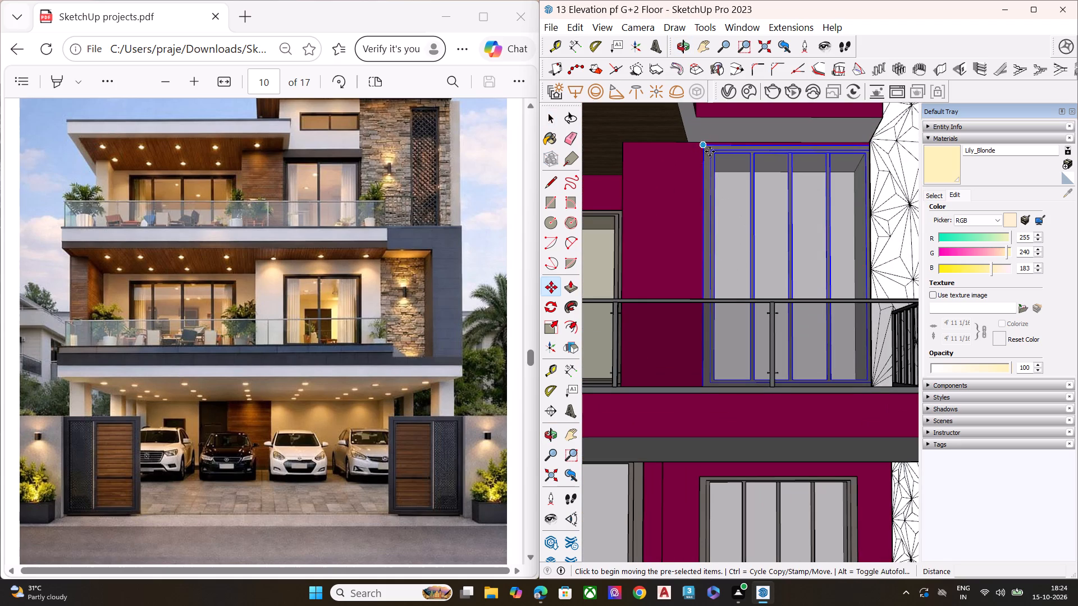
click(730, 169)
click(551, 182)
Move the second floor's right window sideways out of its opening, in front of the left window.
scroll(744, 180, down, 2)
scroll(744, 190, up, 1)
scroll(744, 190, down, 2)
scroll(746, 196, up, 1)
scroll(747, 197, down, 4)
scroll(762, 240, down, 7)
key(space)
key(m)
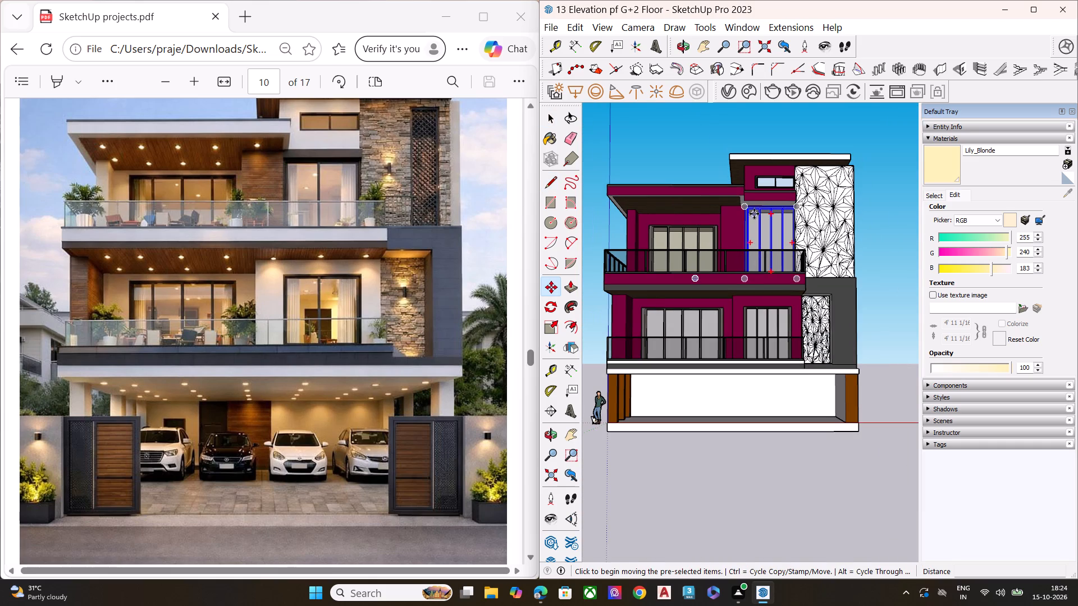
click(754, 214)
click(659, 210)
key(space)
Paint the interior side, back and ceiling faces behind the second floor's right window opening with the Lily_Blonde material.
click(945, 166)
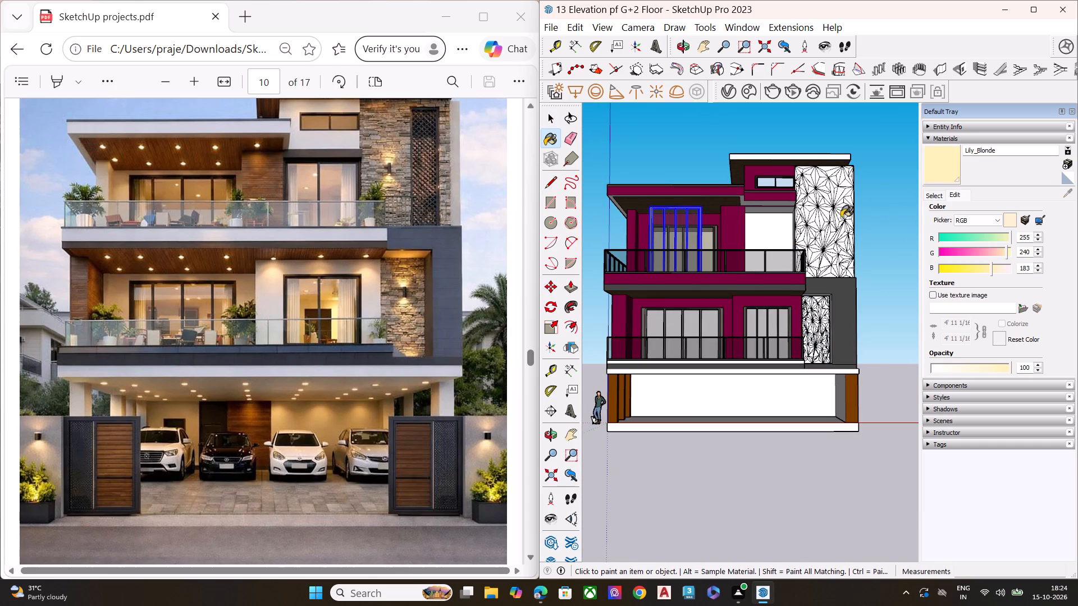
scroll(789, 227, up, 5)
scroll(783, 231, down, 1)
scroll(780, 232, up, 6)
middle_drag(763, 243, 693, 269)
click(715, 233)
click(763, 239)
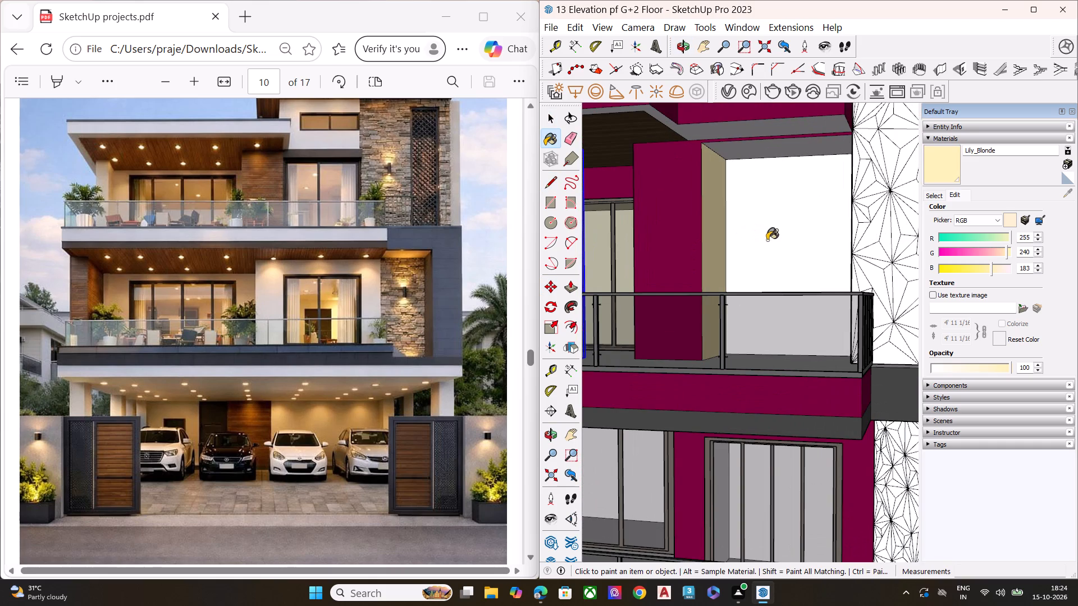
scroll(764, 241, up, 1)
middle_drag(764, 241, 944, 240)
click(860, 213)
click(834, 149)
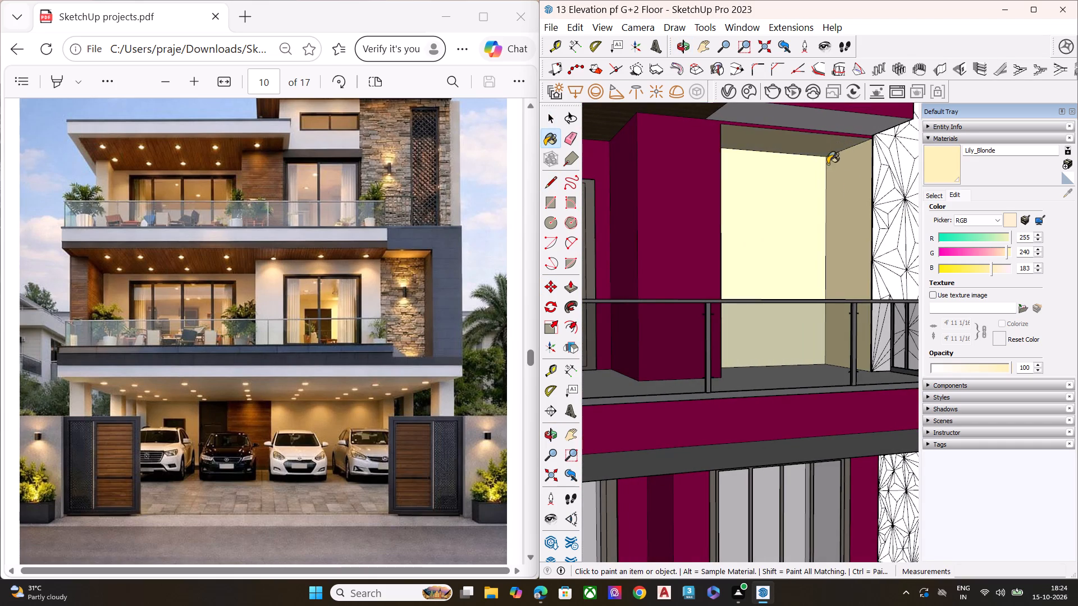
Move the displaced window by its upper corner back into the second floor's right wall opening.
scroll(814, 187, down, 6)
scroll(808, 196, up, 1)
scroll(808, 196, down, 1)
middle_click(784, 217)
scroll(759, 225, down, 1)
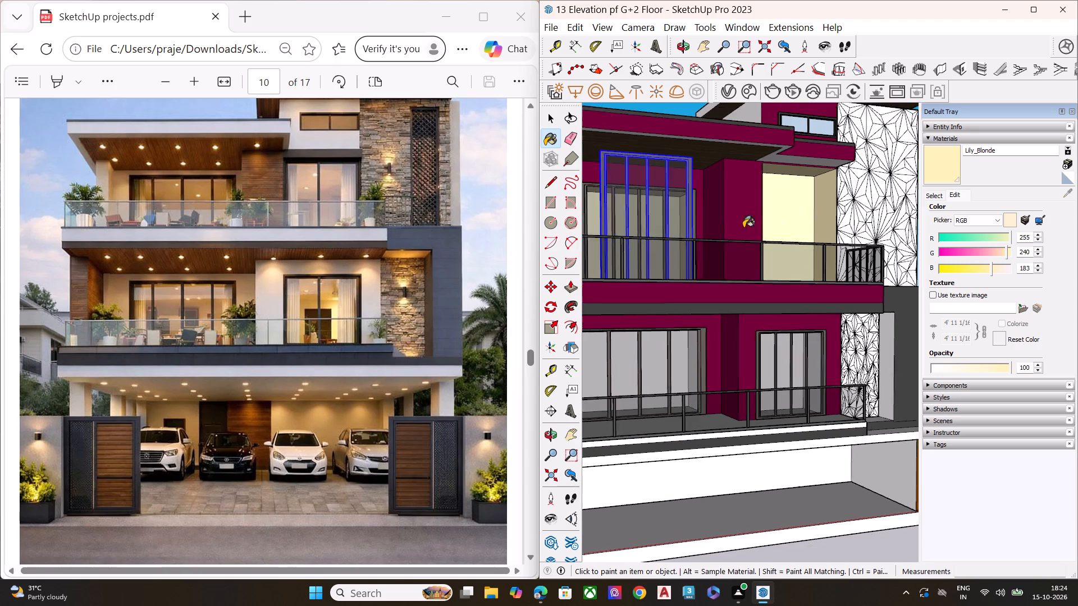
scroll(743, 228, down, 4)
key(space)
scroll(702, 191, up, 1)
scroll(702, 191, down, 1)
scroll(702, 191, up, 4)
key(m)
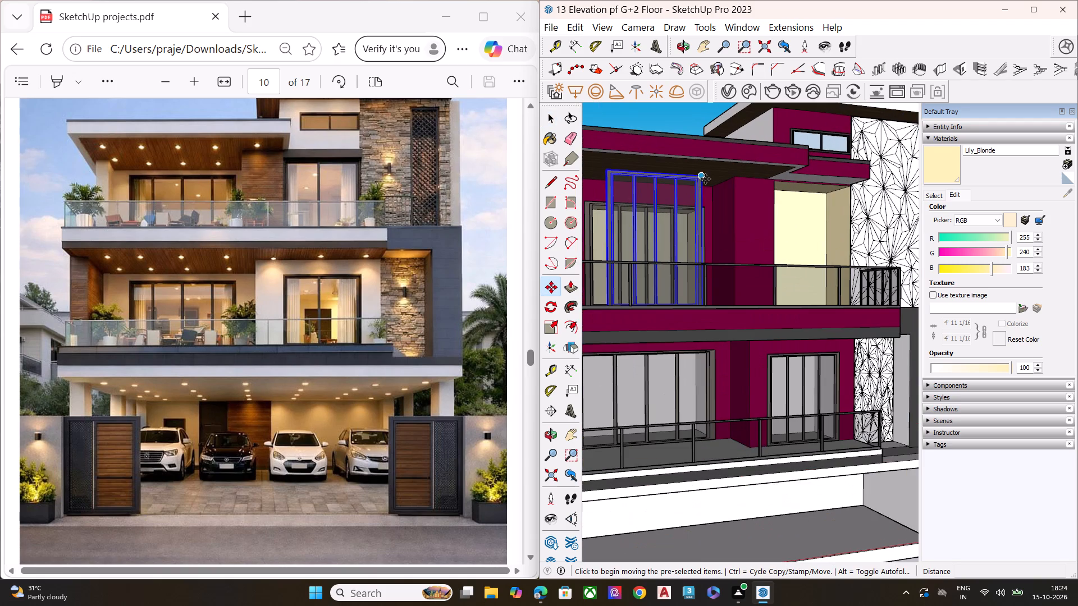
scroll(703, 178, up, 6)
click(701, 178)
scroll(688, 185, down, 6)
scroll(808, 199, up, 8)
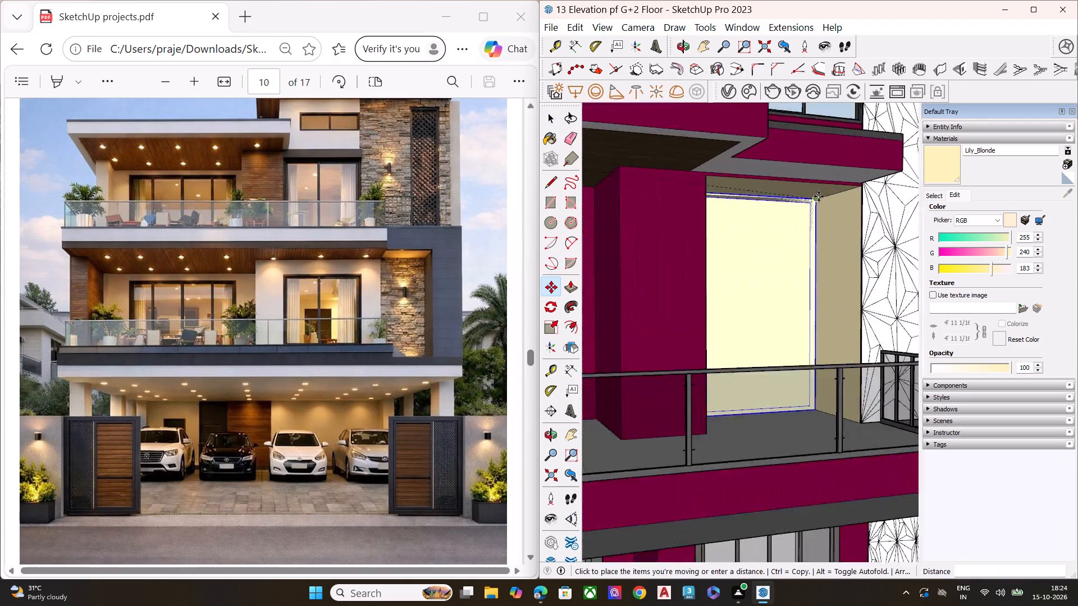
scroll(819, 196, up, 1)
click(871, 183)
key(space)
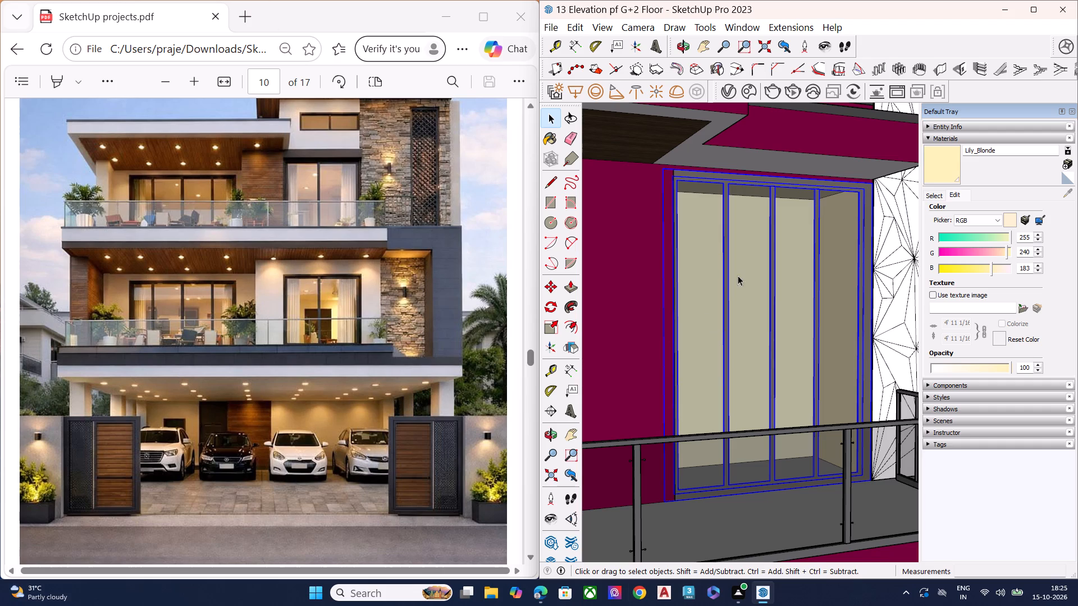
Paint the plain border around the wooden soffit under the second floor's roof with the Lily_Blonde material.
scroll(738, 276, down, 5)
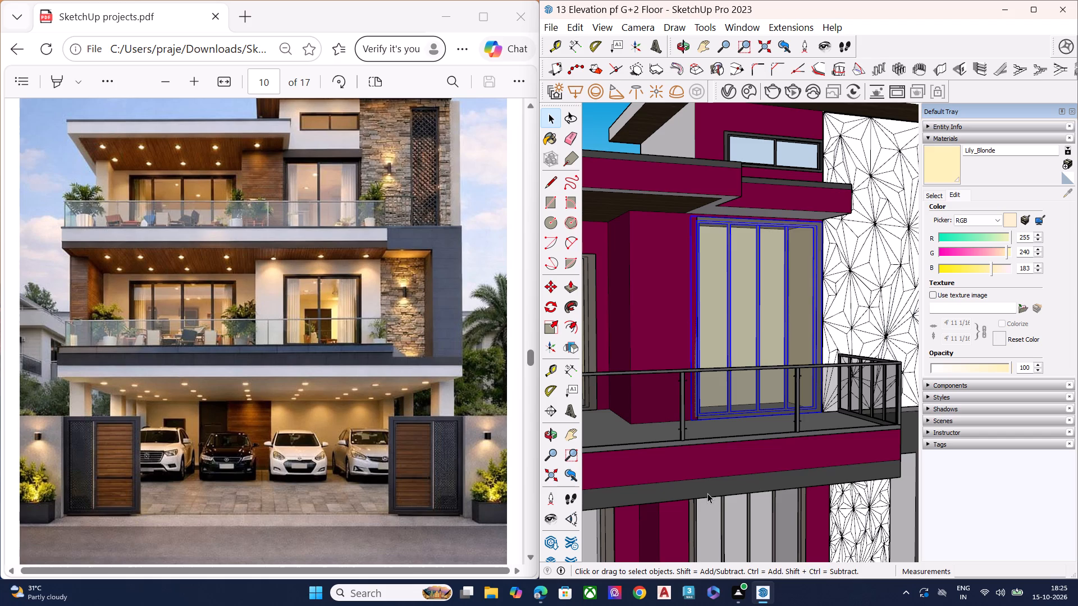
scroll(716, 356, down, 6)
scroll(752, 366, up, 1)
middle_drag(785, 364, 614, 392)
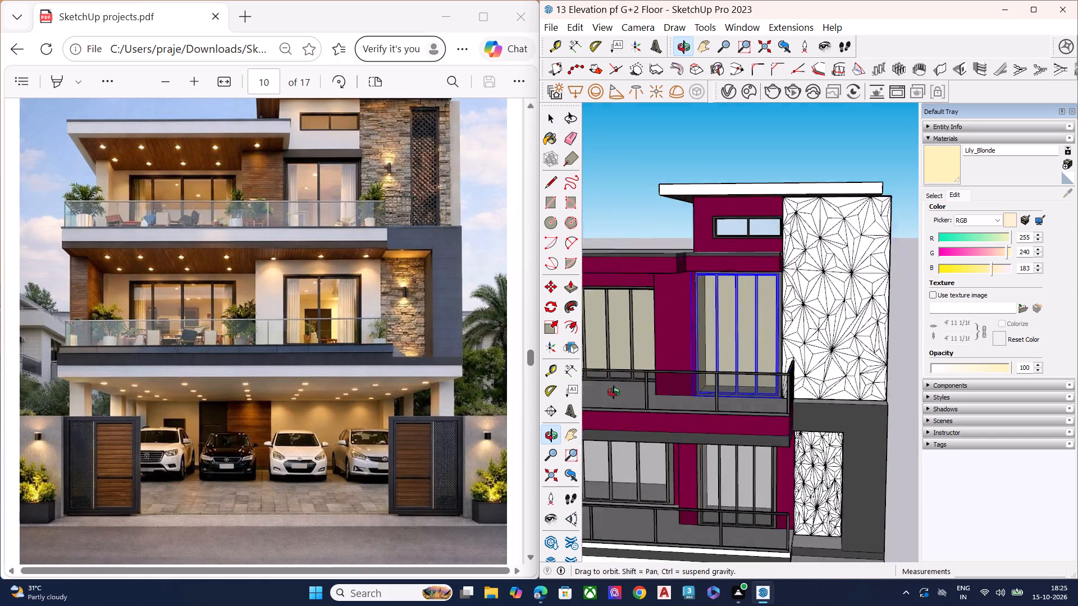
middle_drag(614, 392, 778, 245)
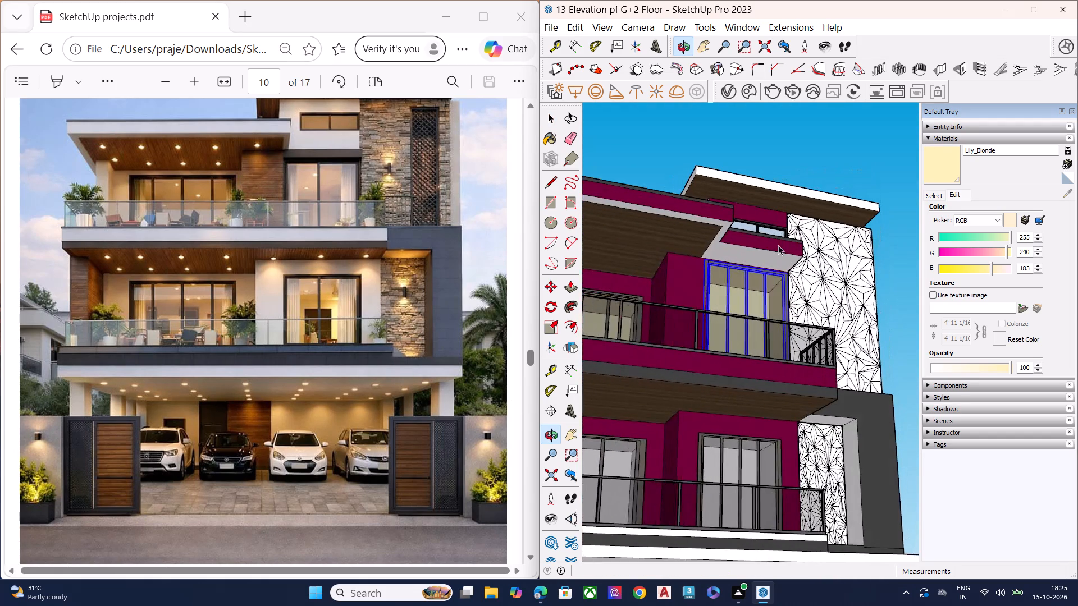
scroll(778, 245, up, 1)
scroll(765, 256, down, 2)
scroll(765, 258, up, 1)
scroll(765, 264, down, 3)
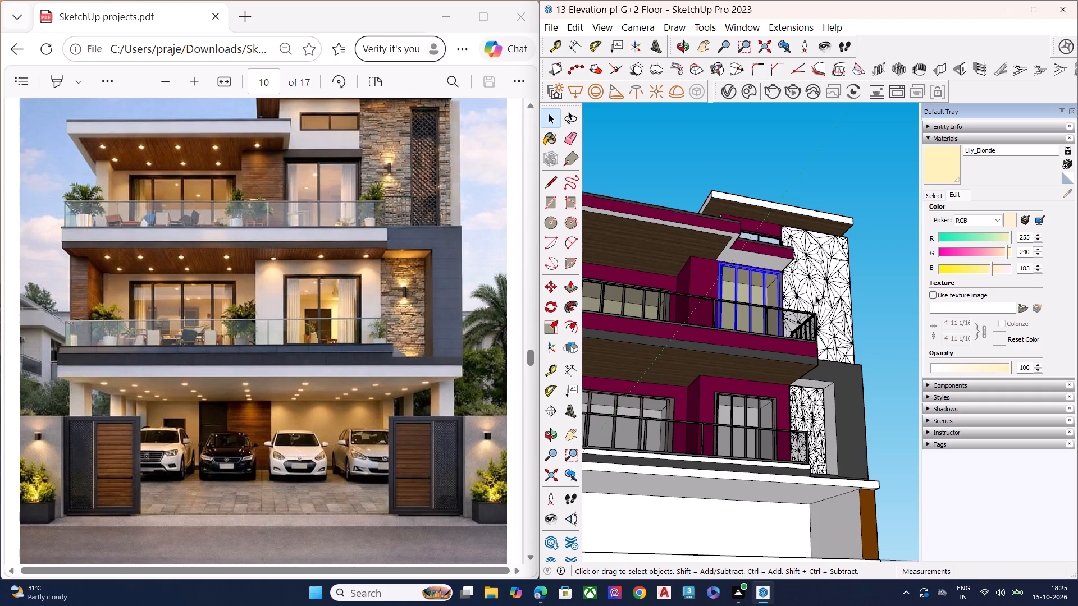
scroll(817, 215, down, 5)
middle_drag(773, 242, 760, 191)
scroll(760, 191, up, 3)
scroll(760, 191, down, 2)
scroll(760, 191, up, 4)
click(946, 159)
scroll(778, 272, up, 4)
click(766, 269)
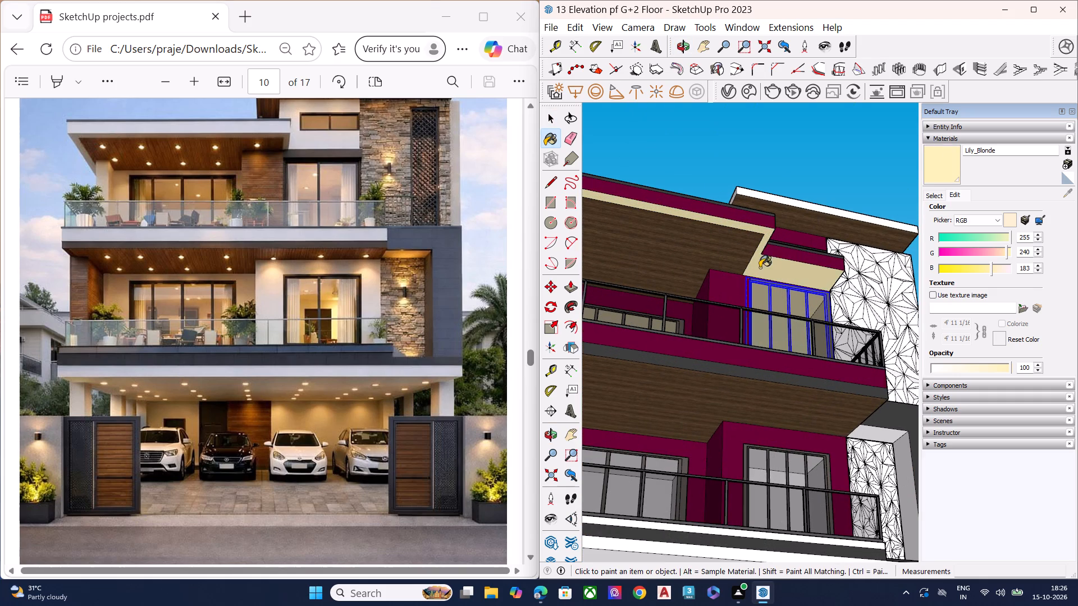
Examine the painted soffit border and the balcony undersides from below and from the building's front corners.
middle_drag(814, 259, 716, 256)
scroll(634, 242, up, 1)
scroll(709, 224, down, 9)
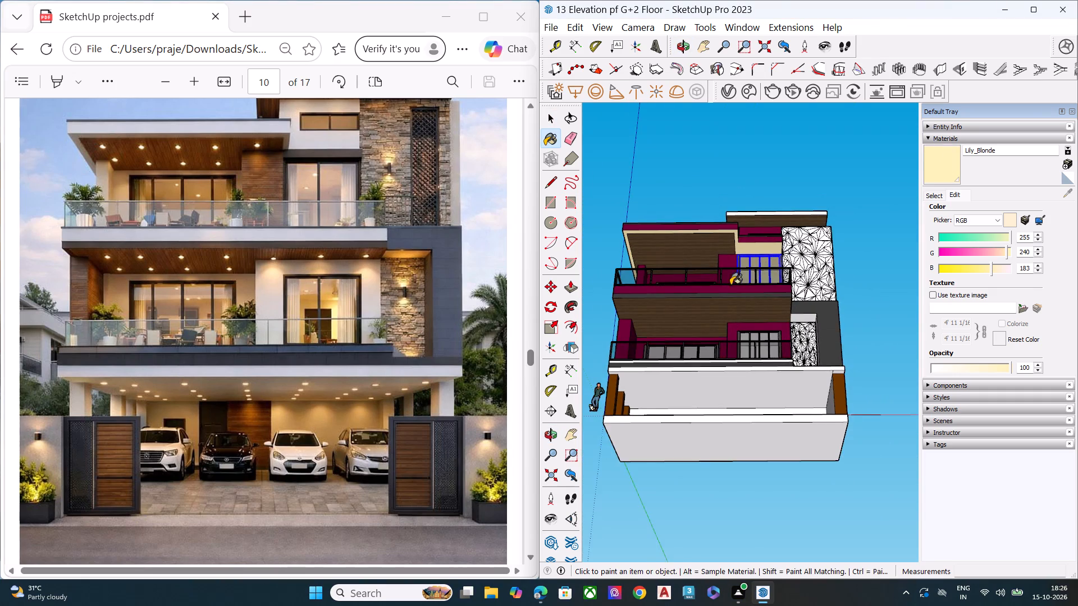
scroll(717, 295, down, 2)
middle_drag(699, 319, 808, 241)
scroll(710, 282, up, 9)
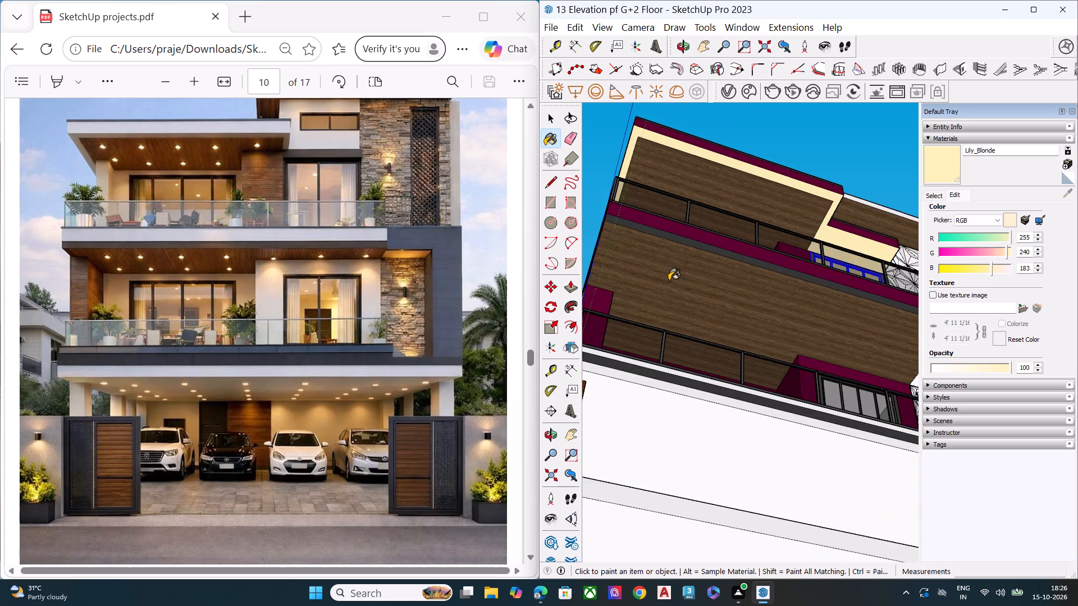
middle_drag(663, 260, 790, 279)
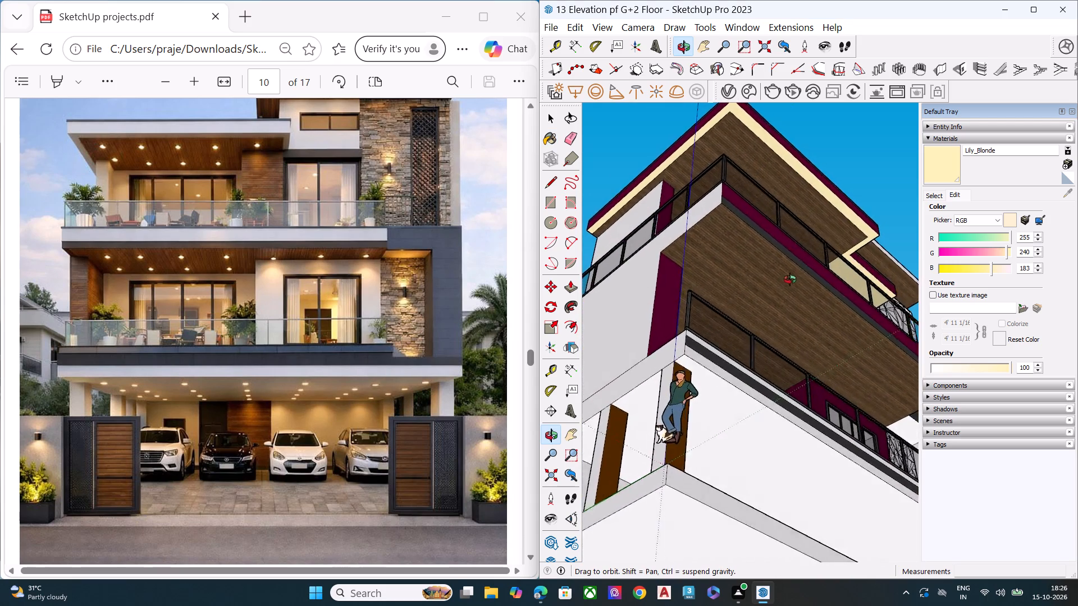
middle_drag(790, 279, 672, 307)
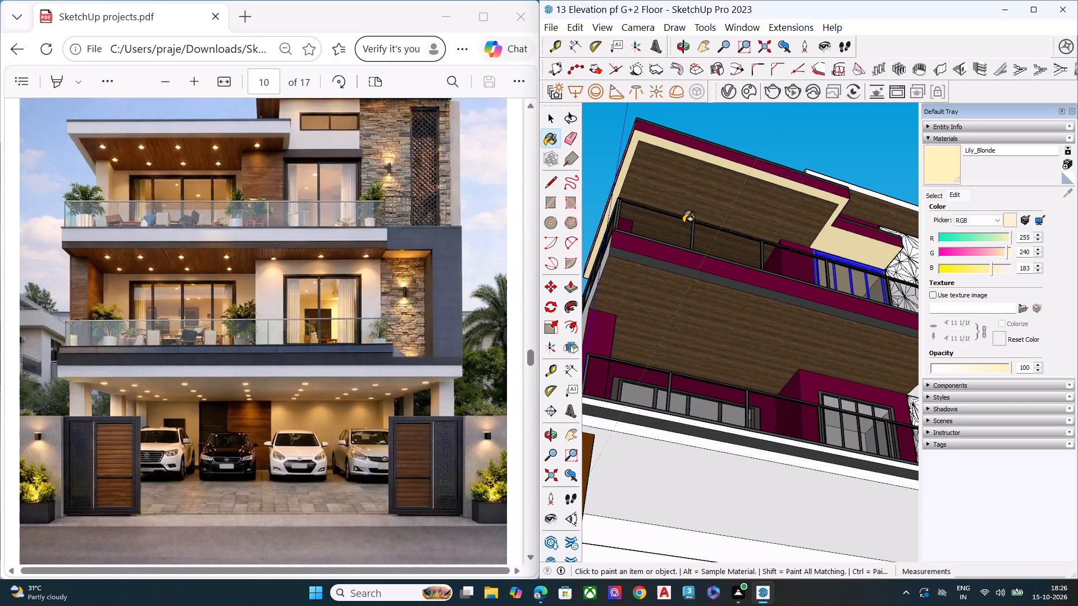
scroll(712, 210, down, 5)
middle_drag(743, 272, 752, 342)
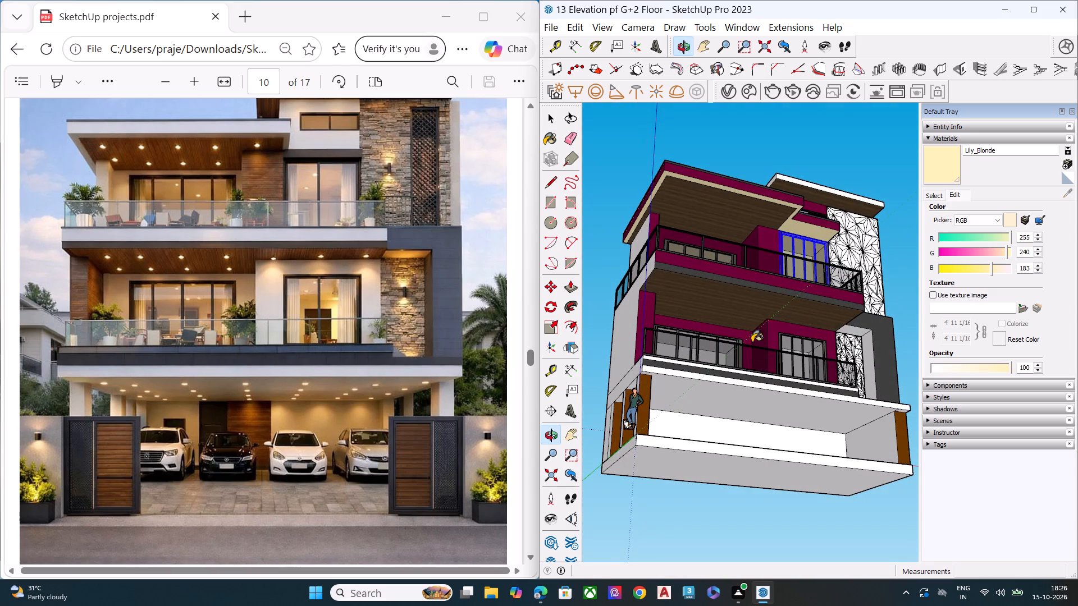
key(space)
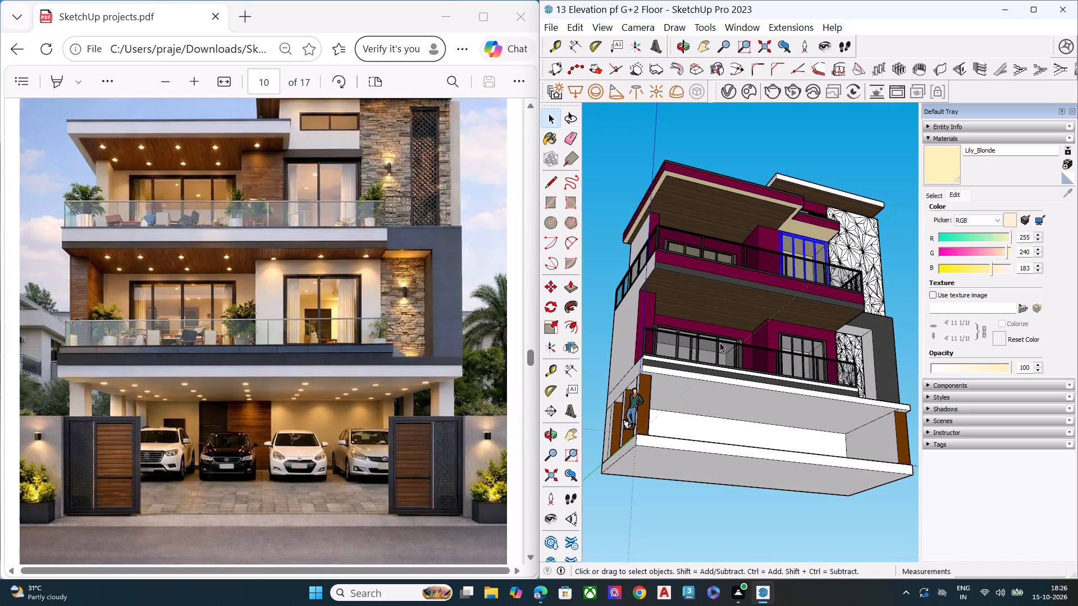
Adjust the Lily_Blonde material's blue value to 176 for a slightly deeper cream.
scroll(728, 340, down, 4)
middle_drag(749, 382, 756, 353)
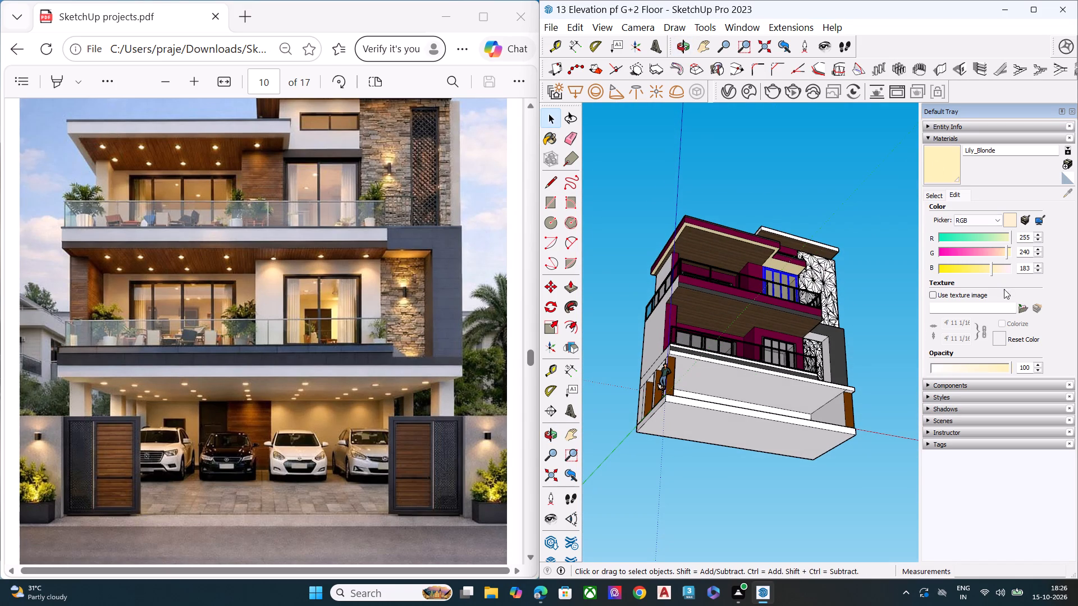
click(1002, 272)
drag(1002, 272, 990, 274)
drag(990, 274, 988, 274)
Paint the ground-floor parking's back wall and ceiling with the Lily_Blonde material.
click(951, 157)
middle_drag(733, 378, 496, 423)
scroll(659, 400, up, 1)
scroll(672, 396, down, 1)
scroll(677, 395, up, 1)
scroll(683, 395, down, 5)
scroll(685, 395, up, 3)
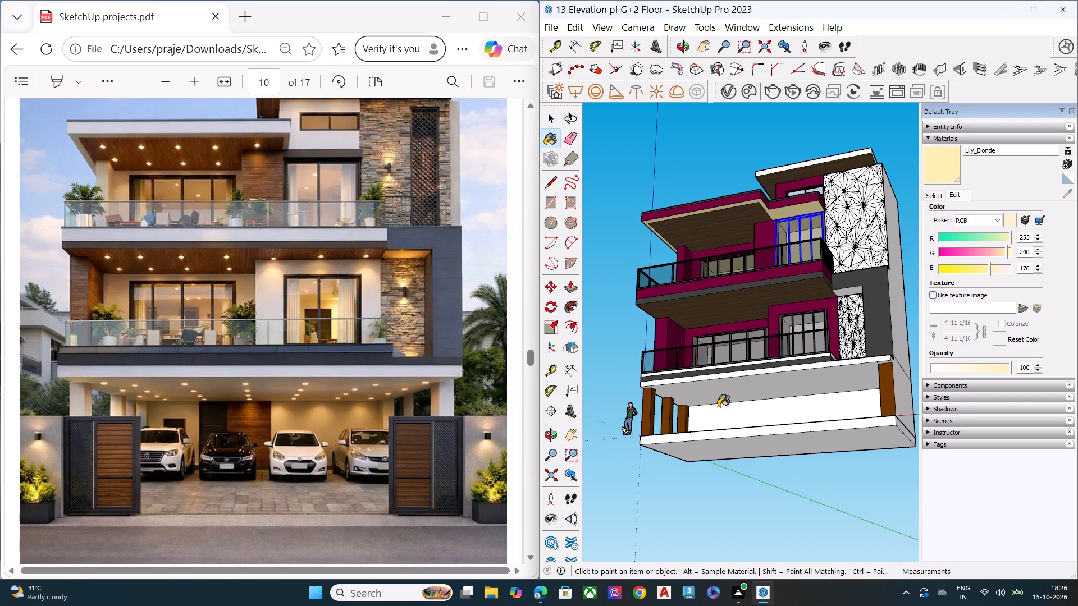
click(720, 411)
middle_drag(730, 397, 762, 336)
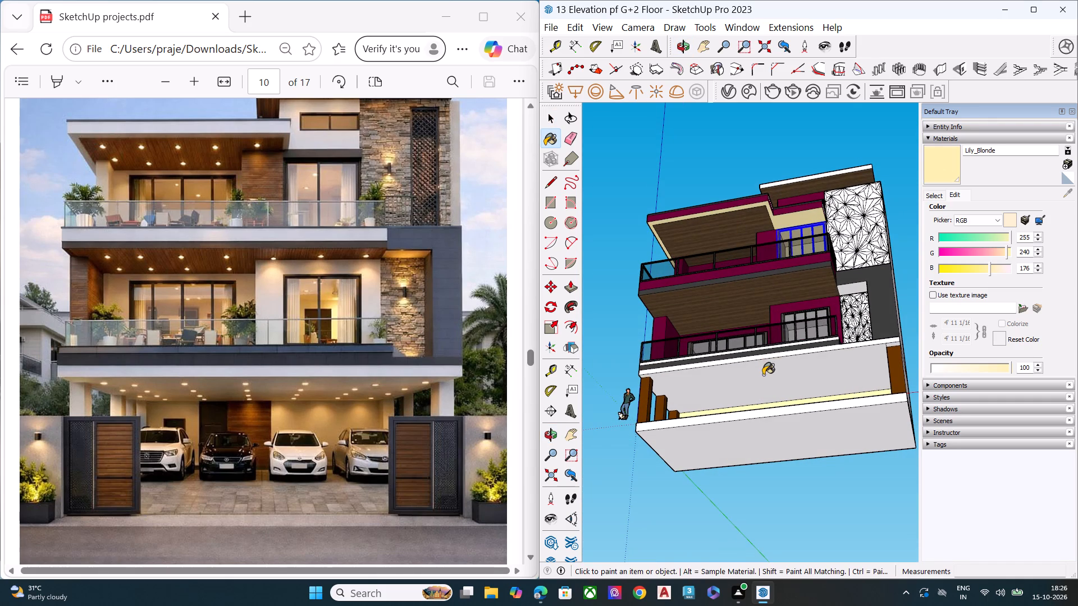
click(763, 375)
Paint the white front beam directly above the parking opening with the Lily_Blonde material.
scroll(691, 358, up, 1)
middle_drag(691, 358, 843, 456)
scroll(719, 368, up, 3)
scroll(712, 368, down, 1)
scroll(711, 368, up, 3)
scroll(640, 397, up, 1)
scroll(610, 357, down, 7)
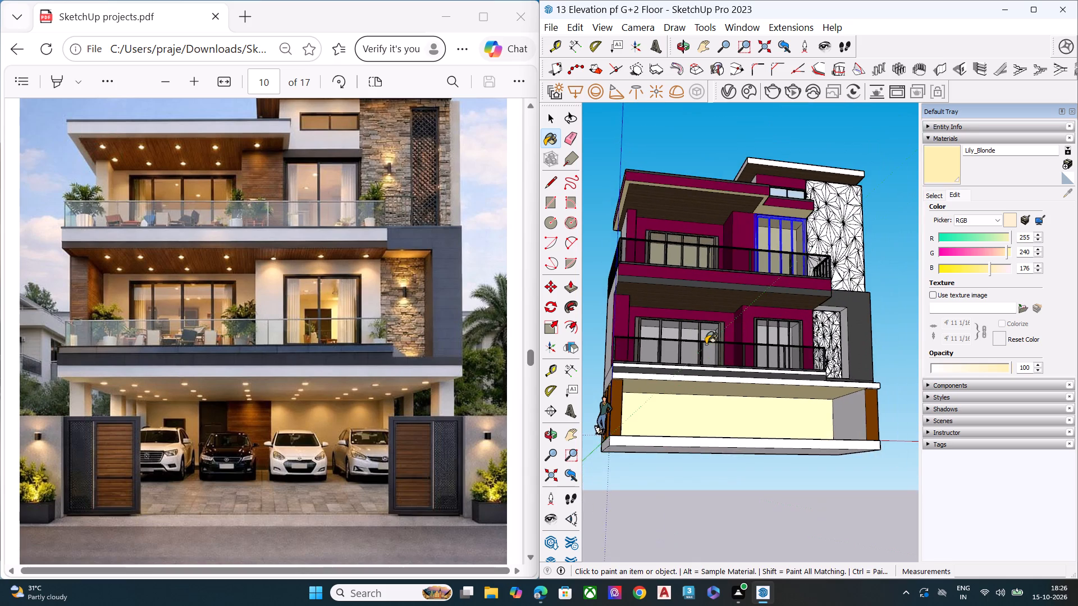
middle_drag(706, 344, 731, 412)
scroll(703, 389, up, 7)
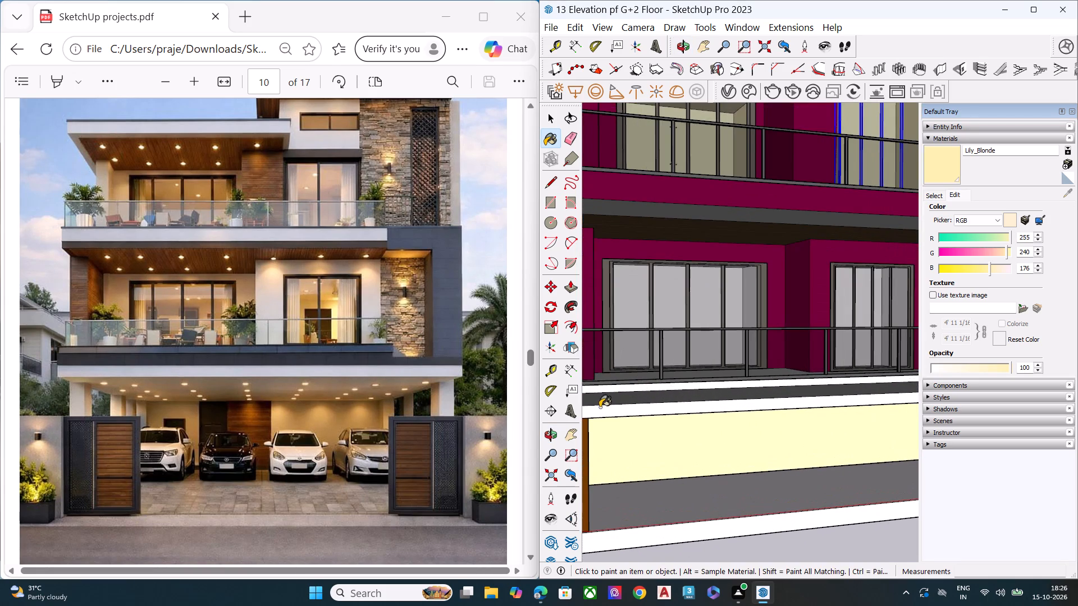
click(600, 407)
Move the first floor's left window about 17' 3 9/16" out of its opening, down in front of the parking.
scroll(668, 384, down, 7)
scroll(750, 387, up, 1)
scroll(750, 387, down, 3)
middle_drag(746, 387, 495, 377)
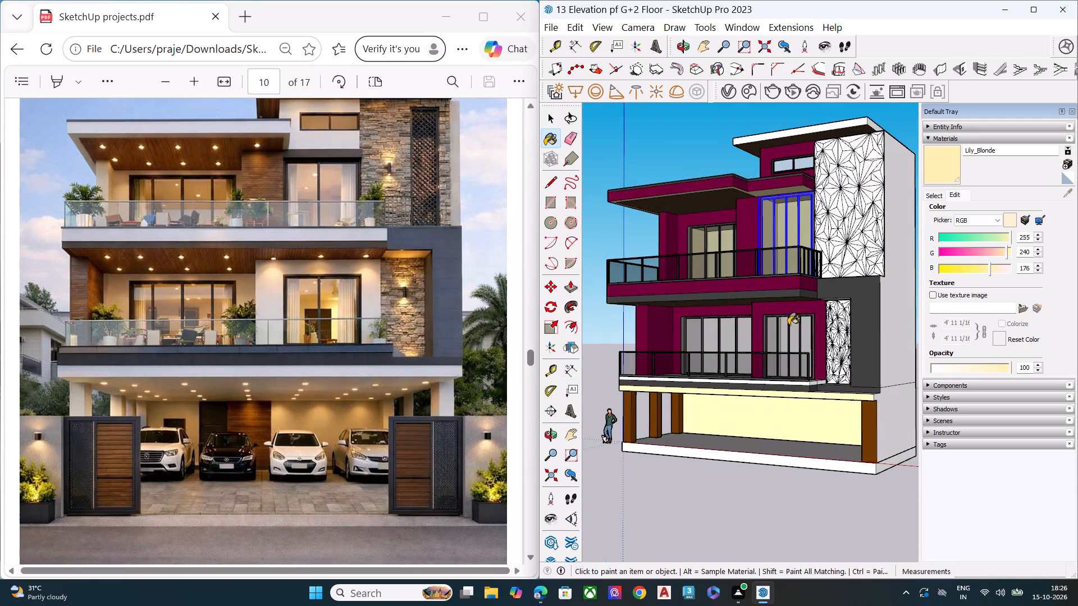
scroll(788, 317, up, 7)
scroll(757, 287, down, 6)
middle_drag(750, 363, 762, 320)
scroll(697, 328, up, 1)
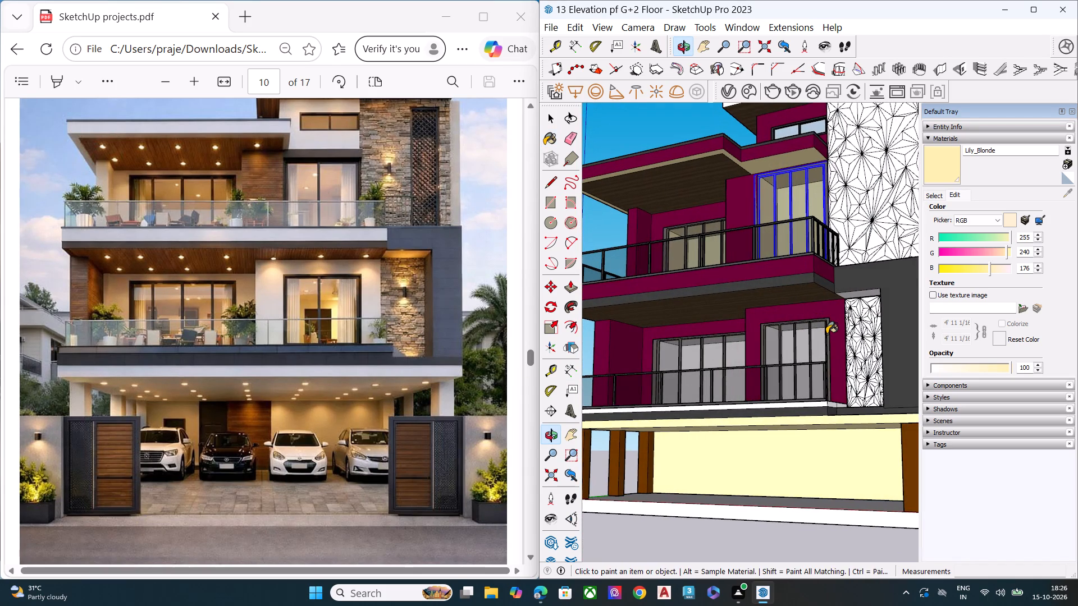
key(space)
right_click(826, 334)
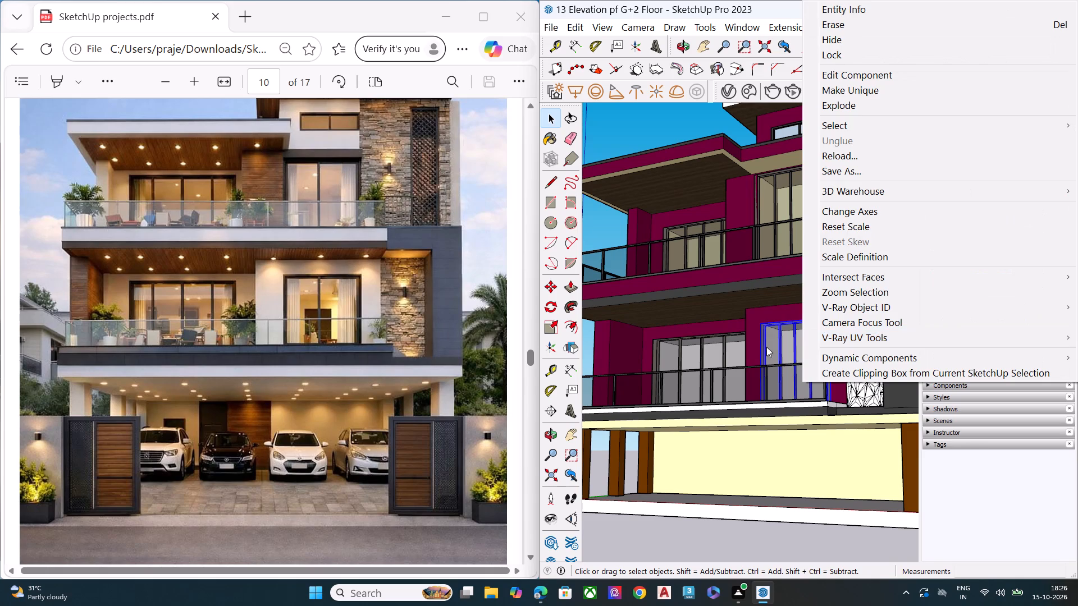
click(712, 352)
key(m)
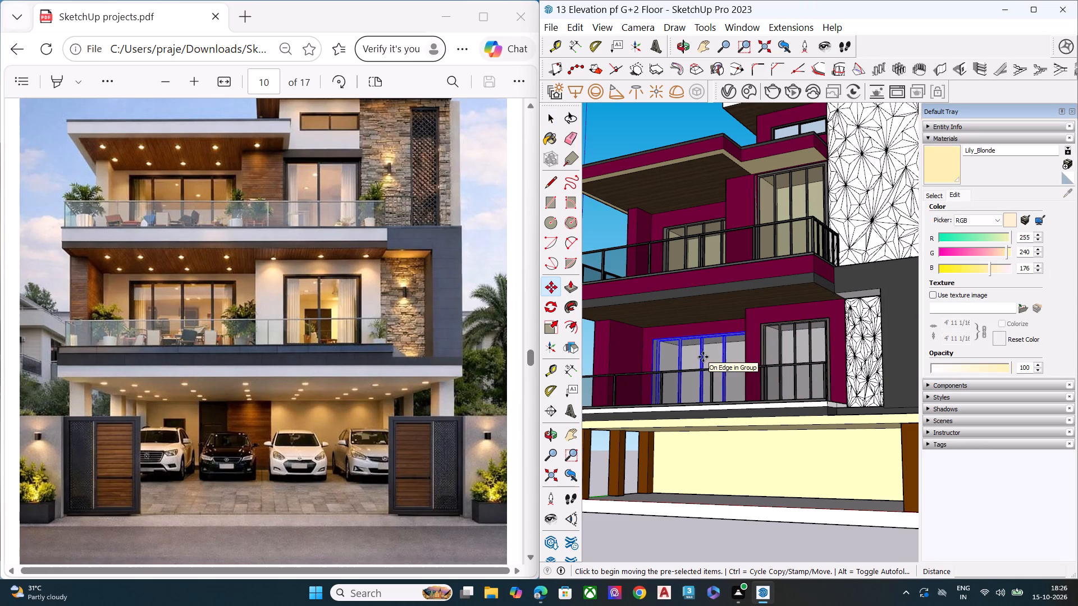
scroll(656, 348, up, 2)
scroll(656, 348, down, 1)
scroll(656, 348, up, 4)
click(653, 339)
scroll(648, 337, down, 7)
middle_click(620, 402)
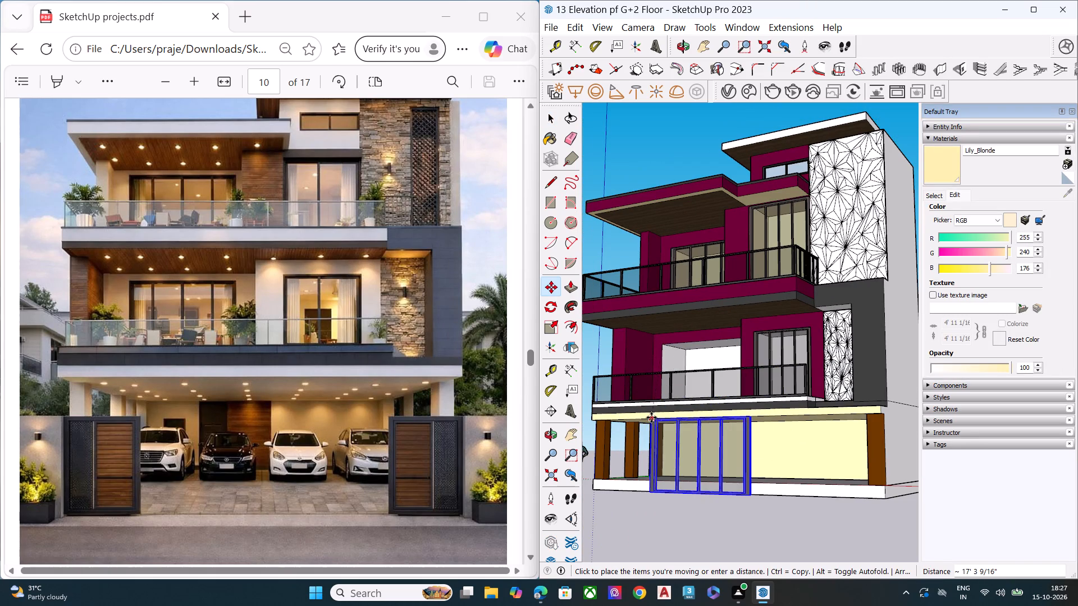
click(651, 417)
Paint the interior side, back and ceiling faces behind the first floor's left window opening with the Lily_Blonde material.
click(941, 171)
scroll(618, 383, up, 5)
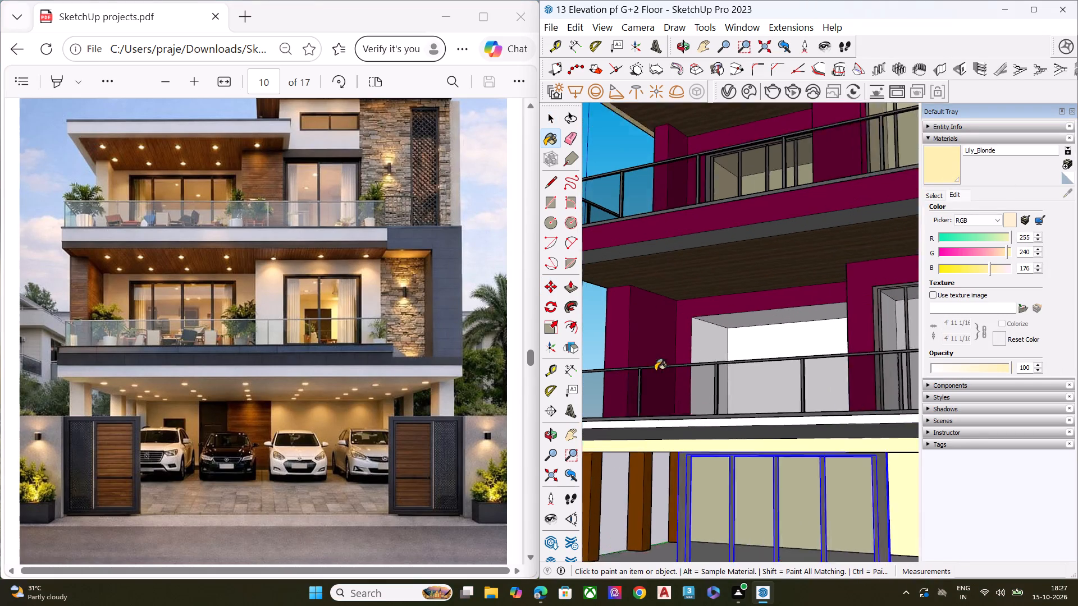
scroll(655, 371, up, 2)
click(713, 343)
click(771, 353)
middle_drag(746, 353, 1003, 355)
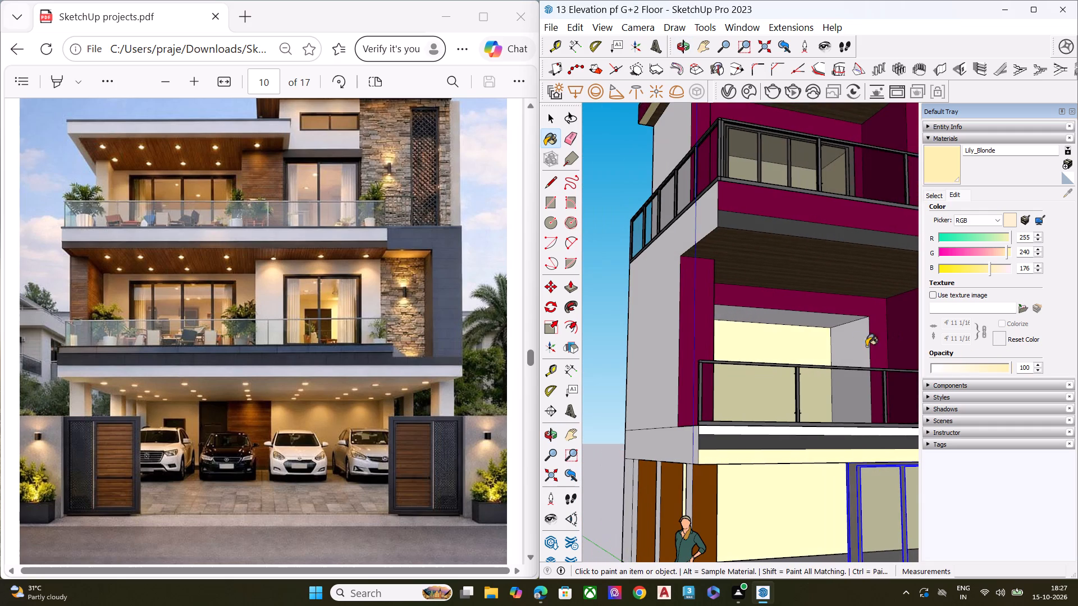
click(854, 349)
middle_drag(856, 347, 820, 293)
click(816, 329)
scroll(818, 339, down, 6)
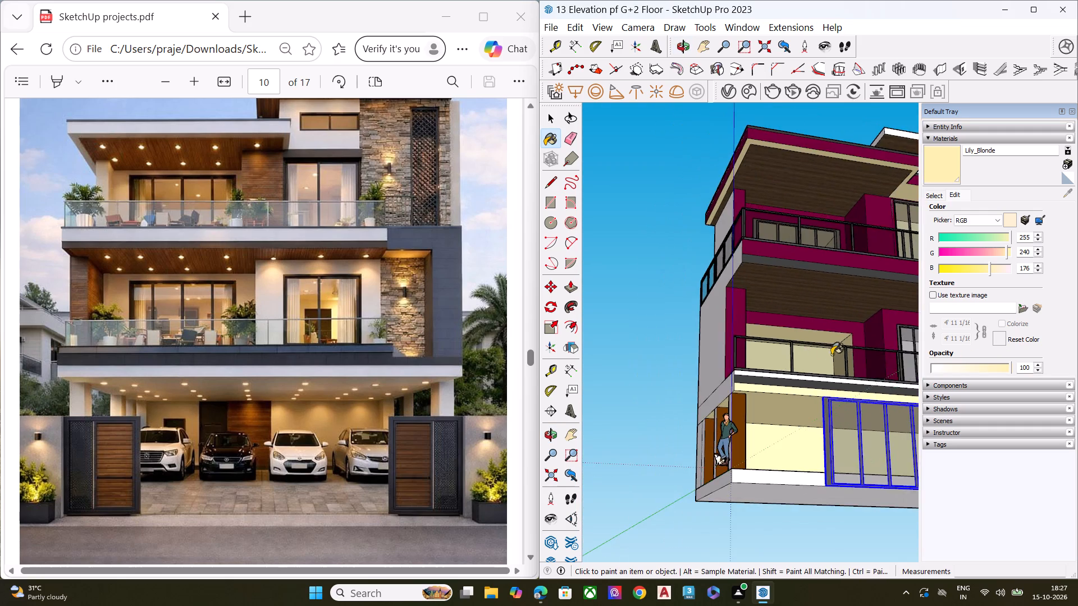
middle_drag(832, 355, 797, 377)
scroll(825, 428, up, 11)
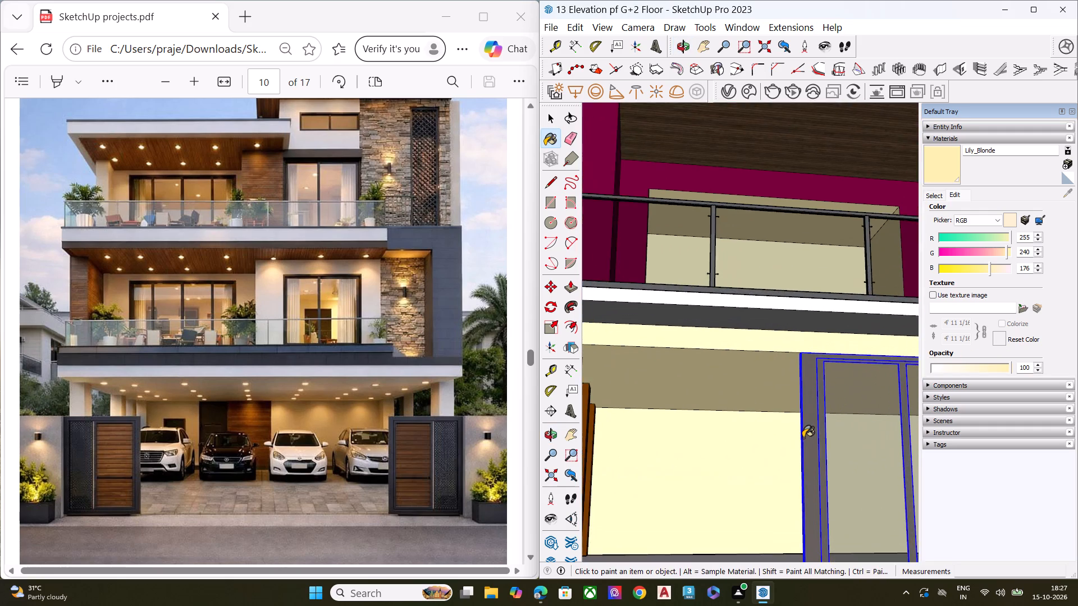
Move the window by its top corner from in front of the parking up to the first-floor balcony beside its opening.
key(m)
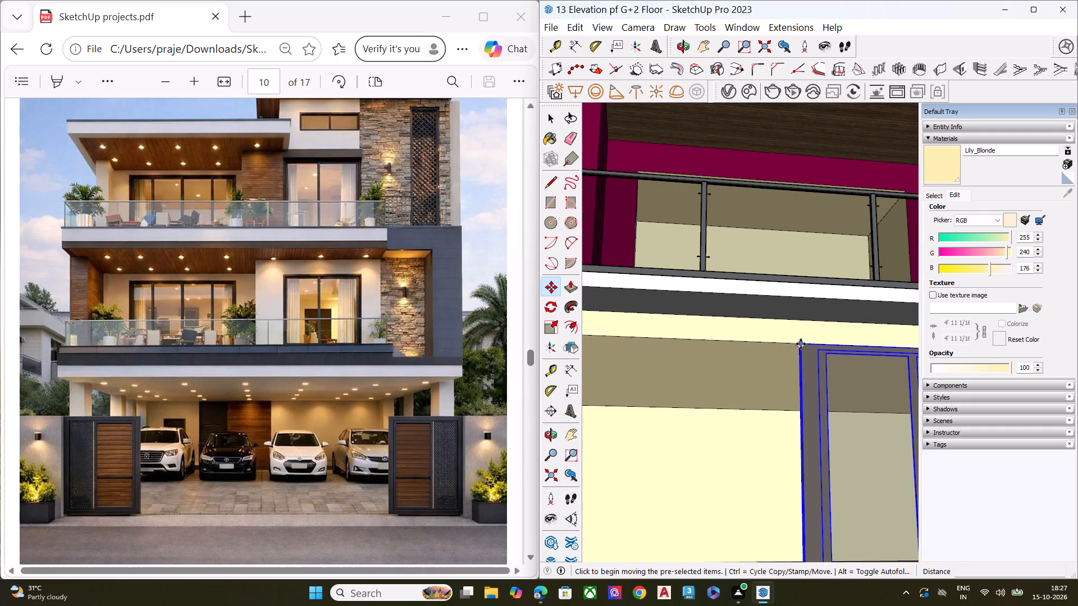
click(801, 343)
scroll(806, 255, down, 6)
middle_drag(728, 167, 673, 309)
scroll(675, 218, up, 2)
scroll(675, 214, down, 1)
scroll(675, 214, up, 6)
middle_drag(736, 148, 476, 120)
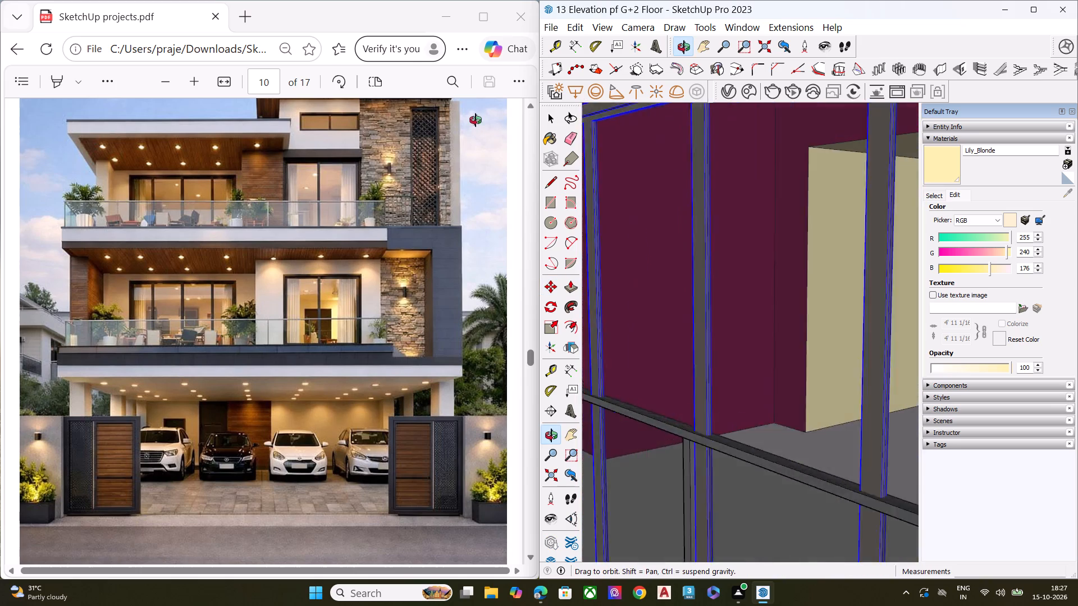
middle_drag(476, 120, 477, 120)
scroll(773, 144, up, 1)
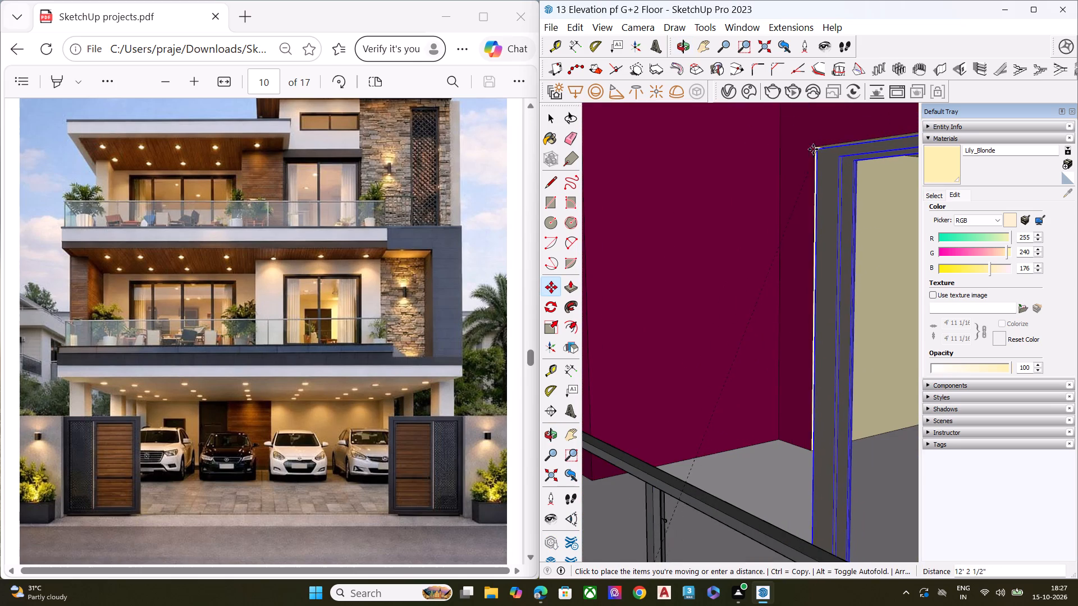
click(783, 152)
Move the window by its top corner about 6' 2" back into the first floor's left opening, aligning it with the opening's corner, and deselect it.
scroll(660, 163, down, 4)
scroll(659, 165, up, 2)
scroll(663, 167, down, 1)
scroll(664, 167, up, 2)
scroll(665, 167, down, 8)
scroll(692, 169, up, 2)
scroll(692, 169, down, 4)
scroll(853, 141, up, 11)
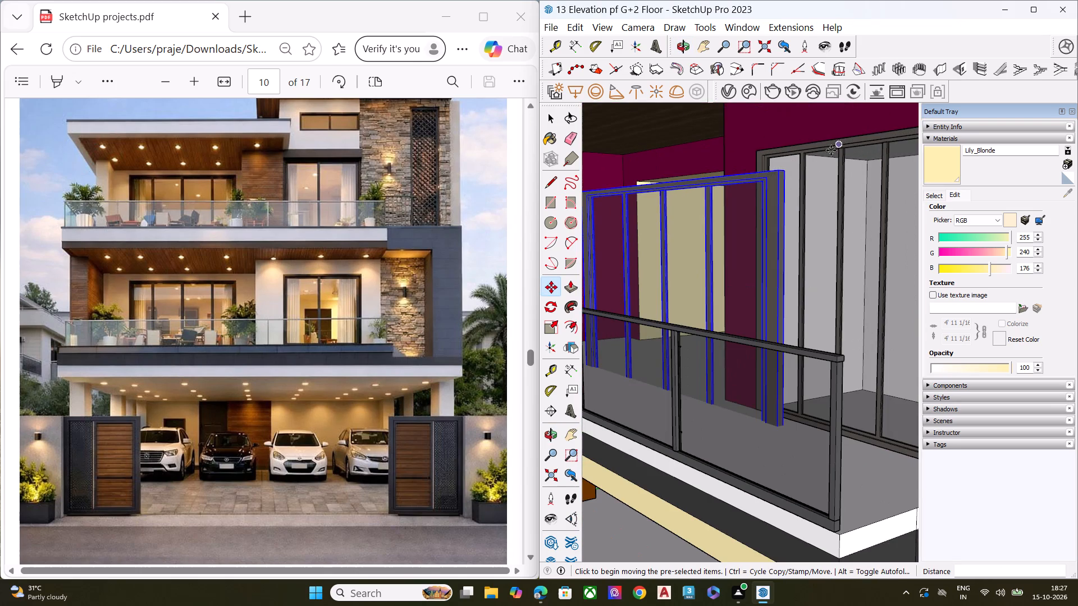
click(778, 170)
middle_drag(685, 168, 830, 252)
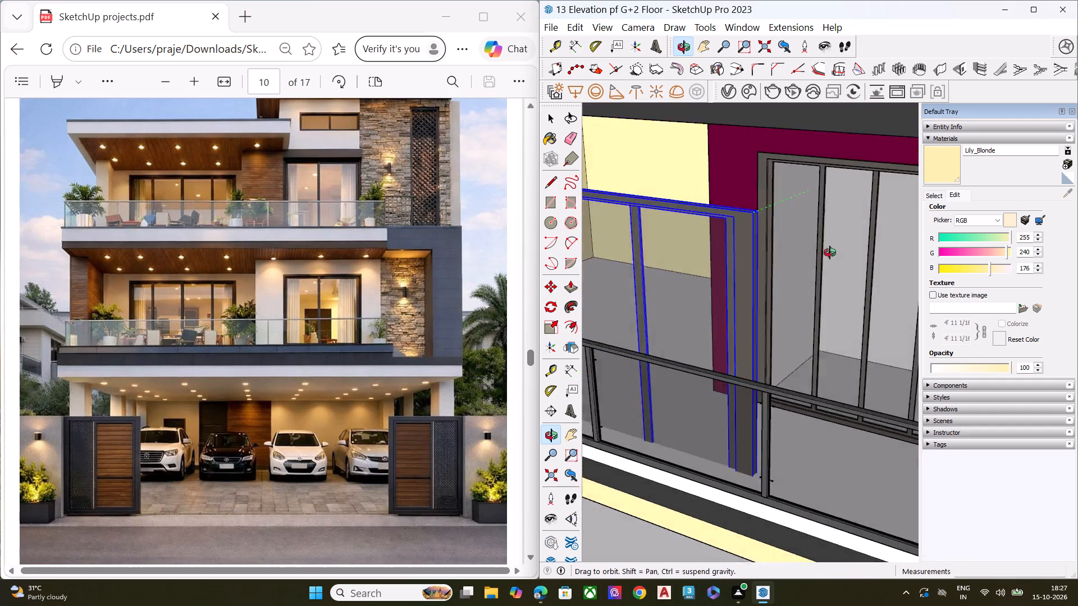
middle_drag(830, 252, 867, 252)
scroll(710, 178, up, 2)
middle_drag(724, 157, 818, 75)
scroll(633, 122, up, 7)
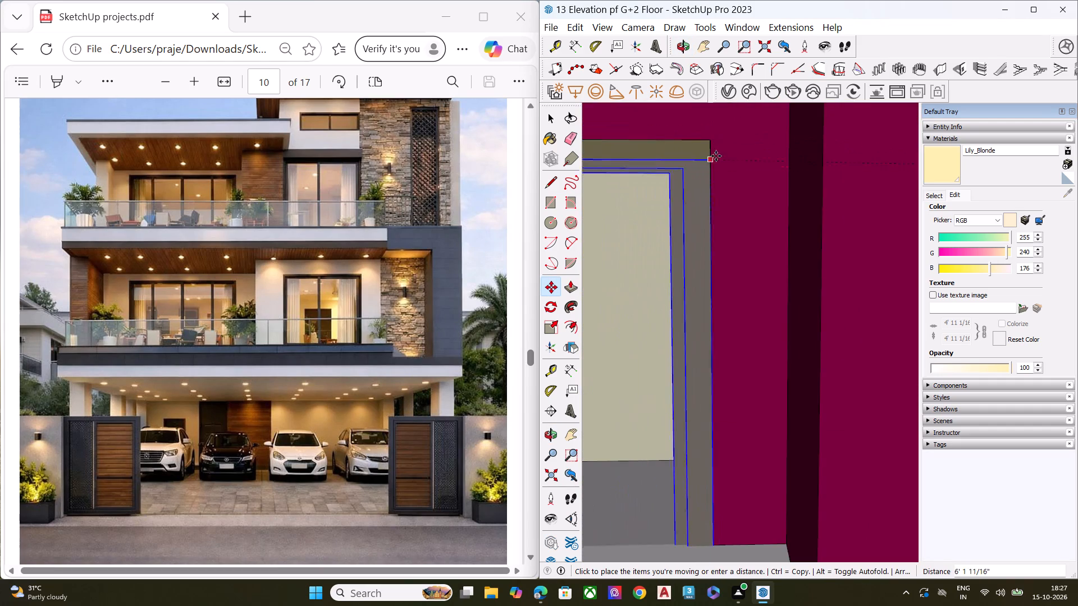
click(709, 140)
scroll(715, 172, down, 1)
scroll(725, 173, up, 1)
scroll(741, 176, down, 13)
scroll(764, 195, up, 1)
scroll(768, 213, down, 4)
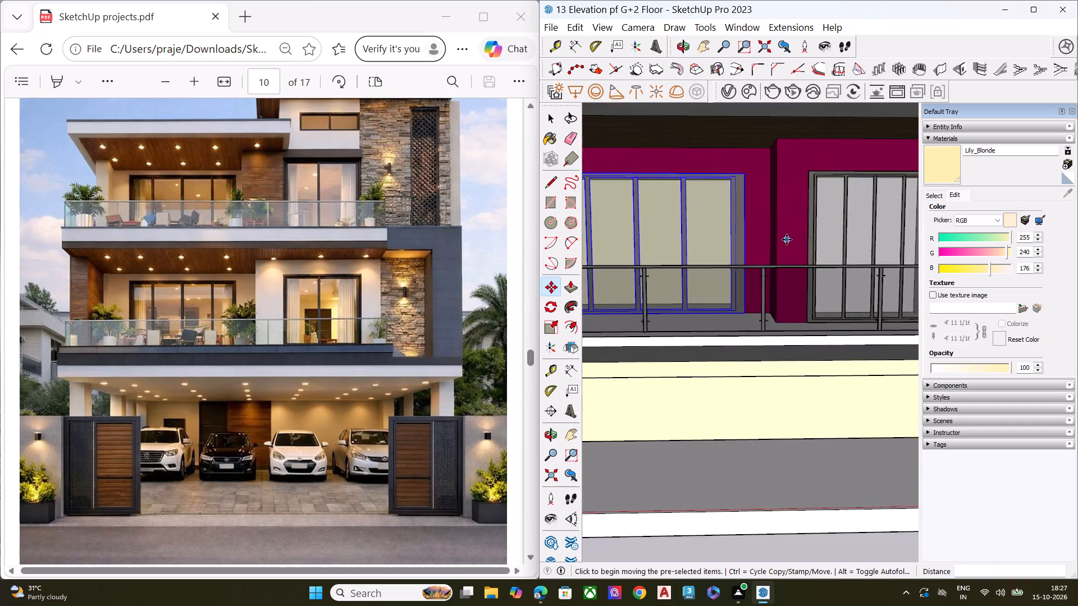
scroll(787, 240, down, 5)
click(697, 440)
key(space)
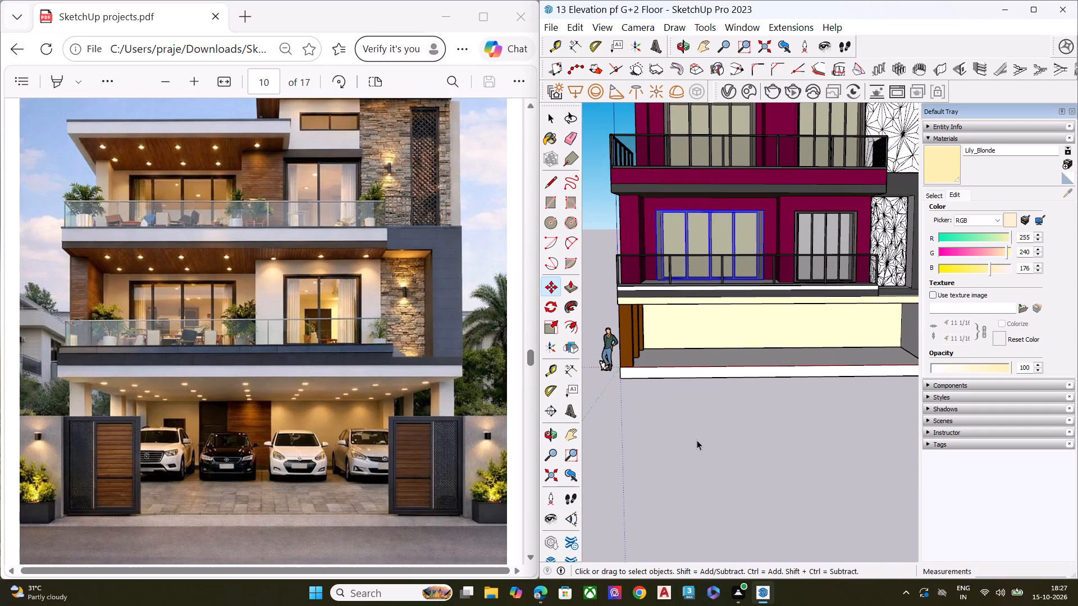
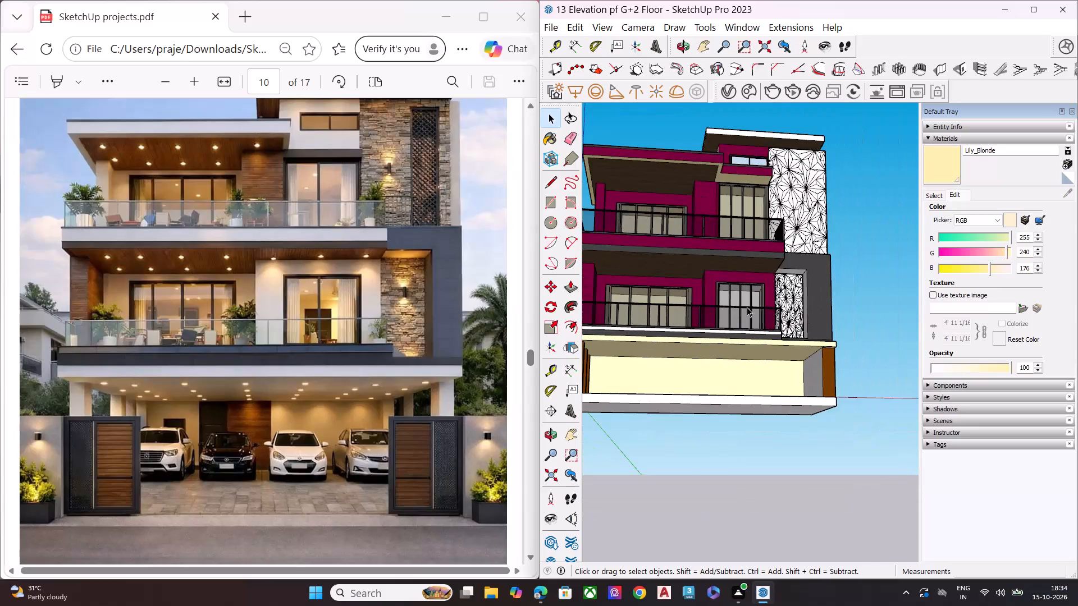
Compare the house's balconies, soffits, windows and parking front with the page 10 reference from several angles.
middle_drag(801, 318, 619, 401)
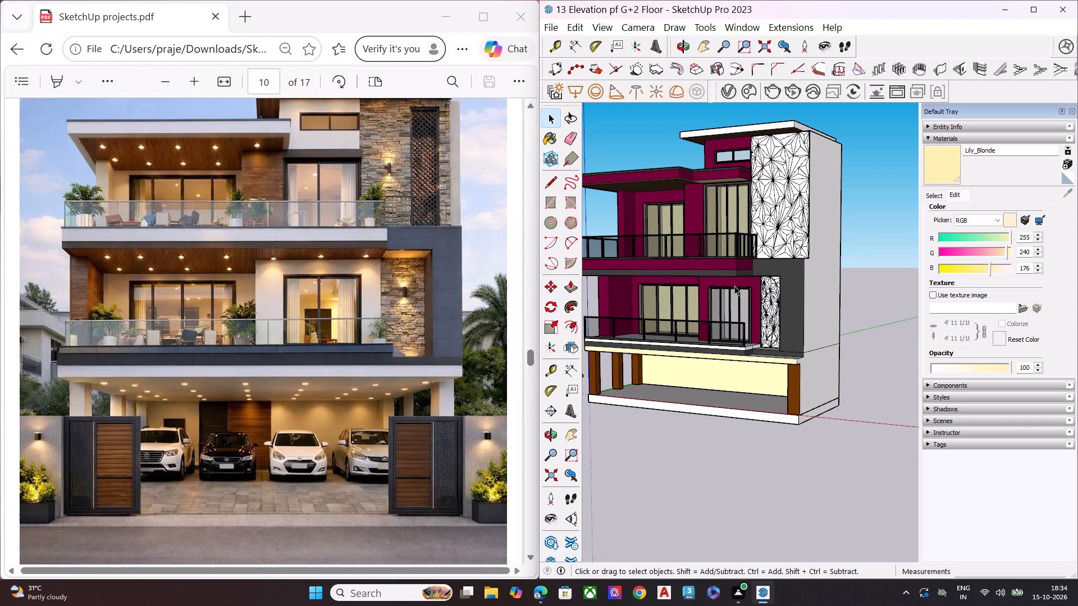
scroll(620, 195, down, 6)
scroll(670, 208, up, 2)
scroll(670, 208, down, 1)
scroll(670, 208, up, 6)
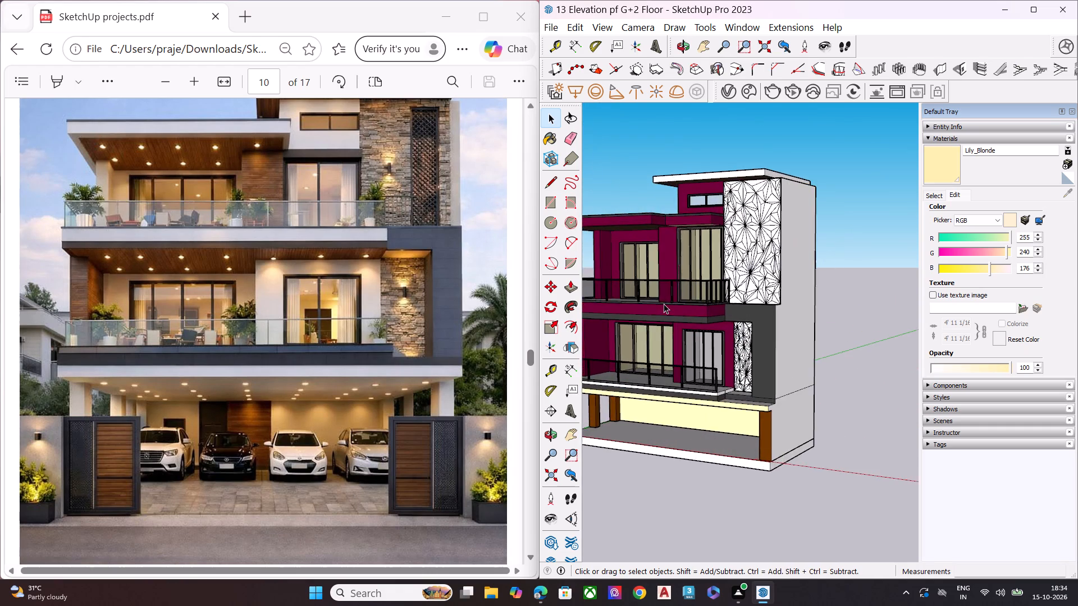
middle_drag(666, 302, 857, 264)
scroll(820, 287, up, 1)
scroll(821, 292, down, 5)
middle_drag(637, 380, 679, 332)
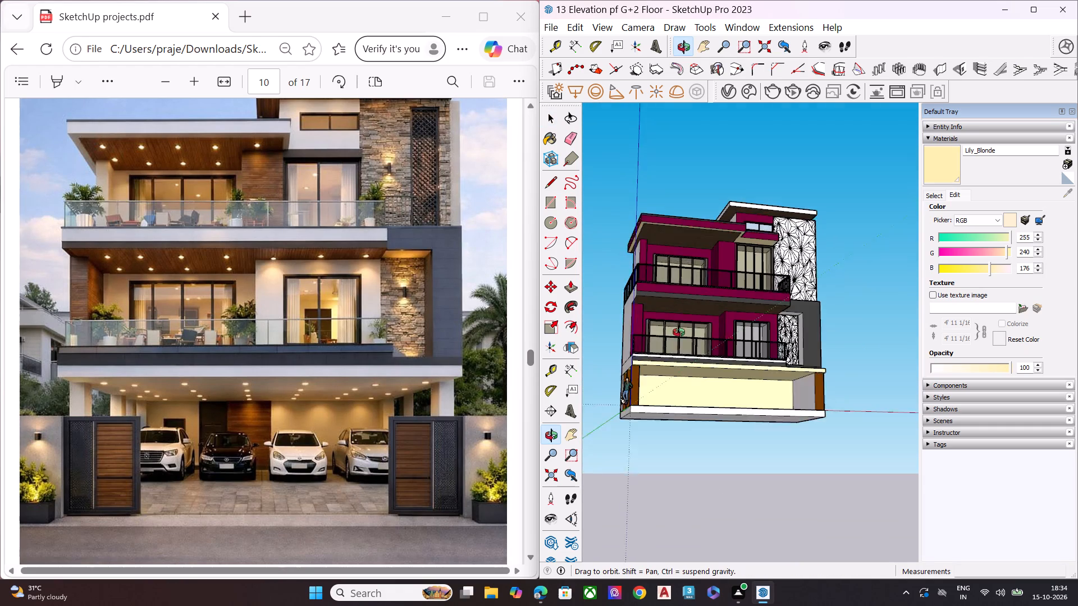
middle_drag(679, 332, 592, 352)
scroll(606, 336, up, 9)
scroll(549, 357, down, 8)
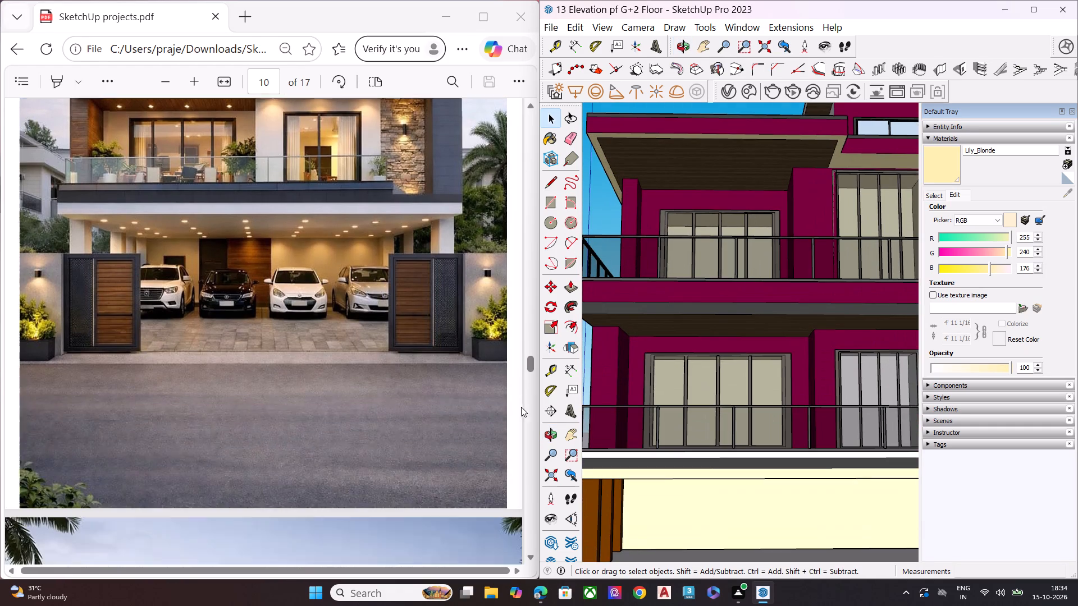
scroll(417, 355, up, 8)
scroll(400, 352, down, 4)
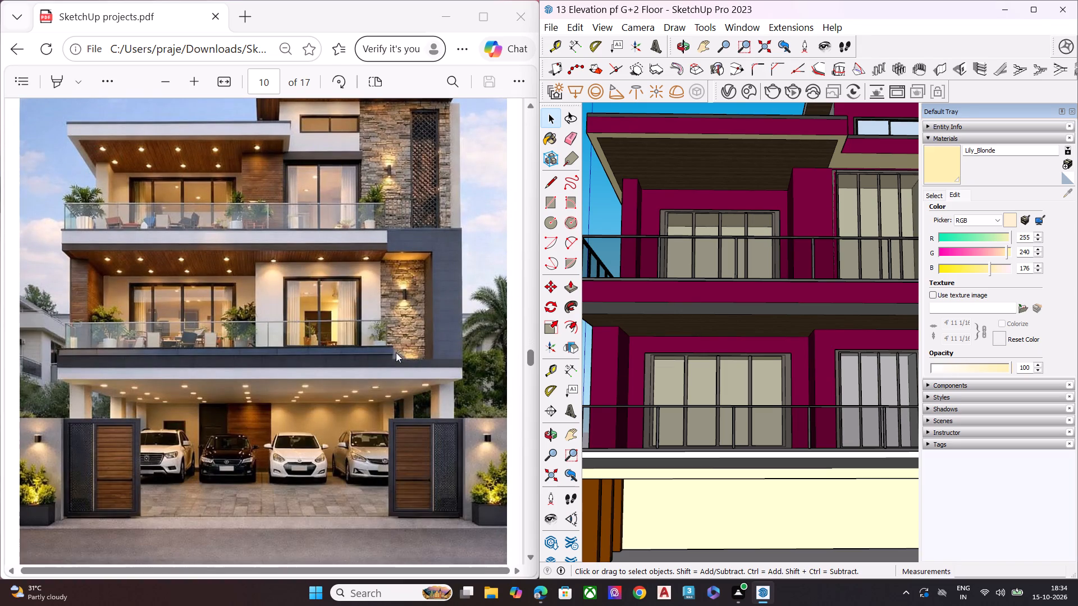
scroll(660, 283, down, 7)
middle_drag(748, 312, 748, 374)
scroll(721, 229, up, 6)
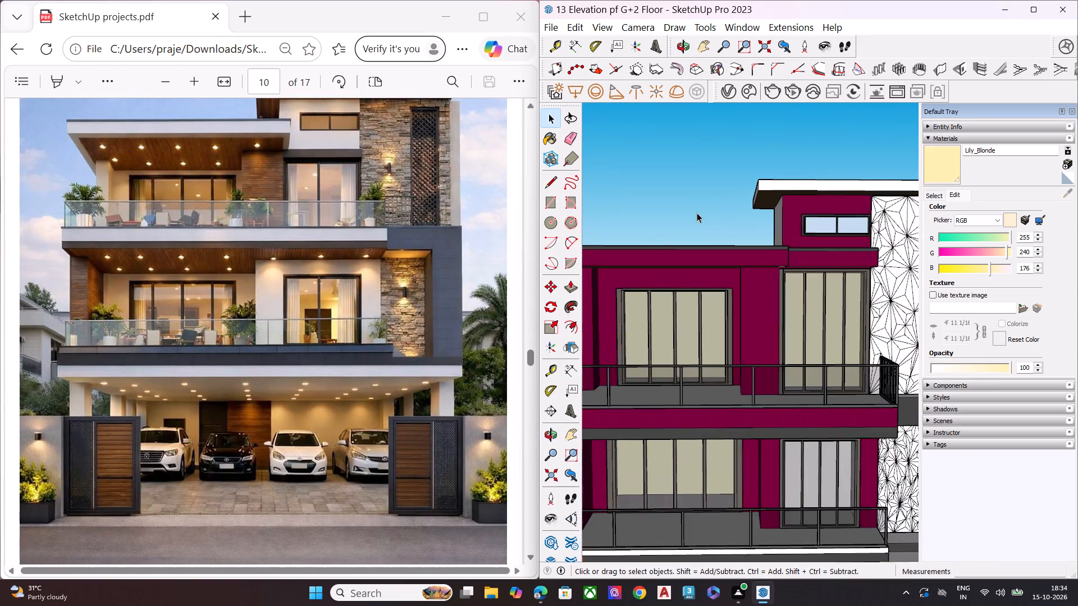
scroll(697, 213, up, 3)
middle_drag(711, 259, 698, 210)
scroll(712, 228, down, 8)
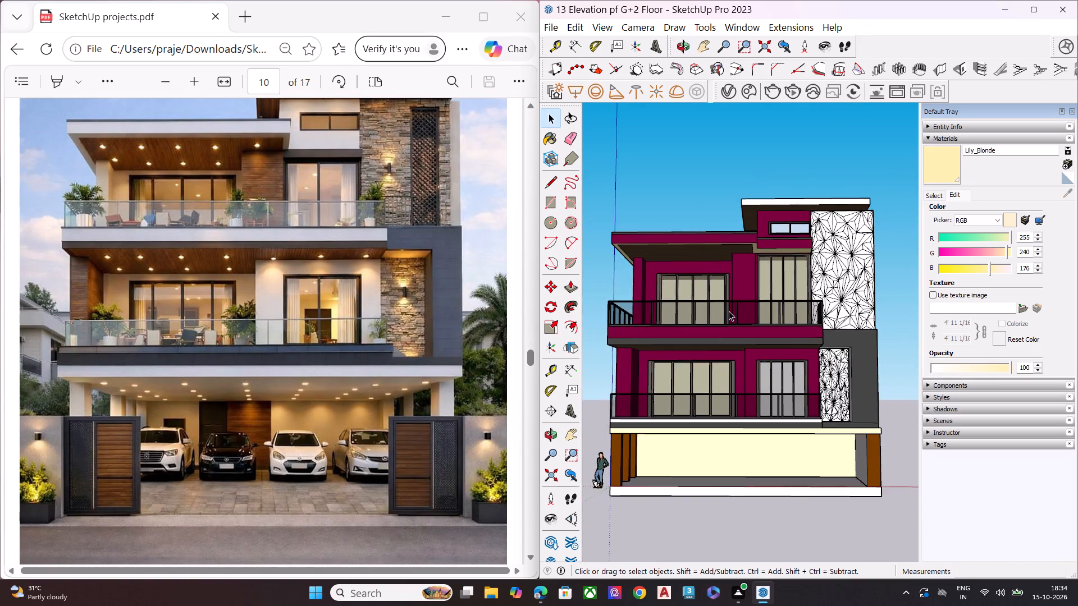
middle_drag(730, 311, 901, 315)
scroll(771, 328, up, 1)
scroll(771, 274, up, 3)
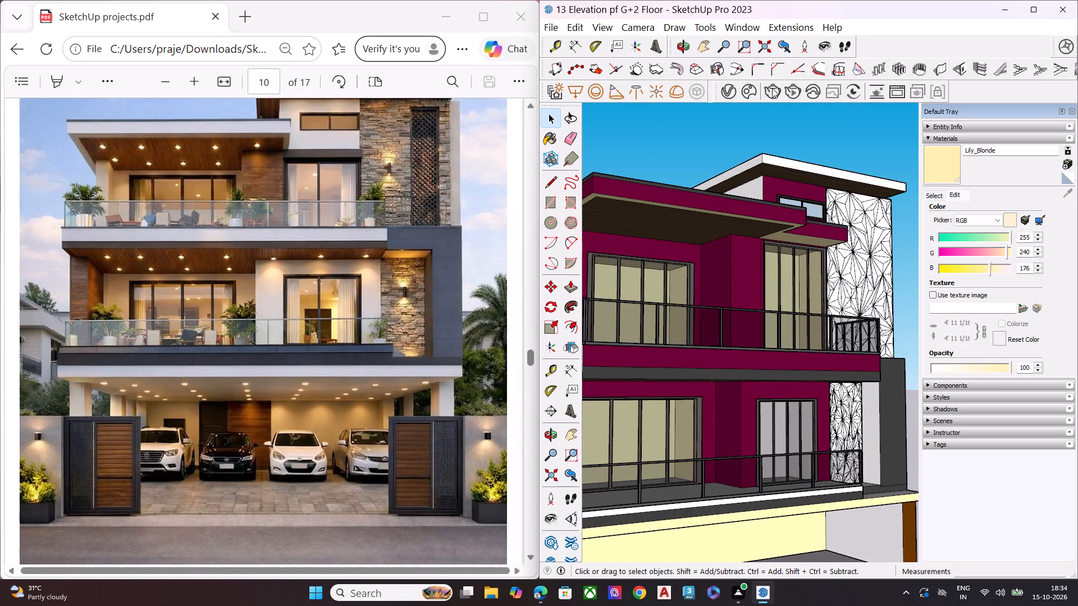
Run a V-Ray test render of the facade's angled view, check the colours and close the render.
click(772, 88)
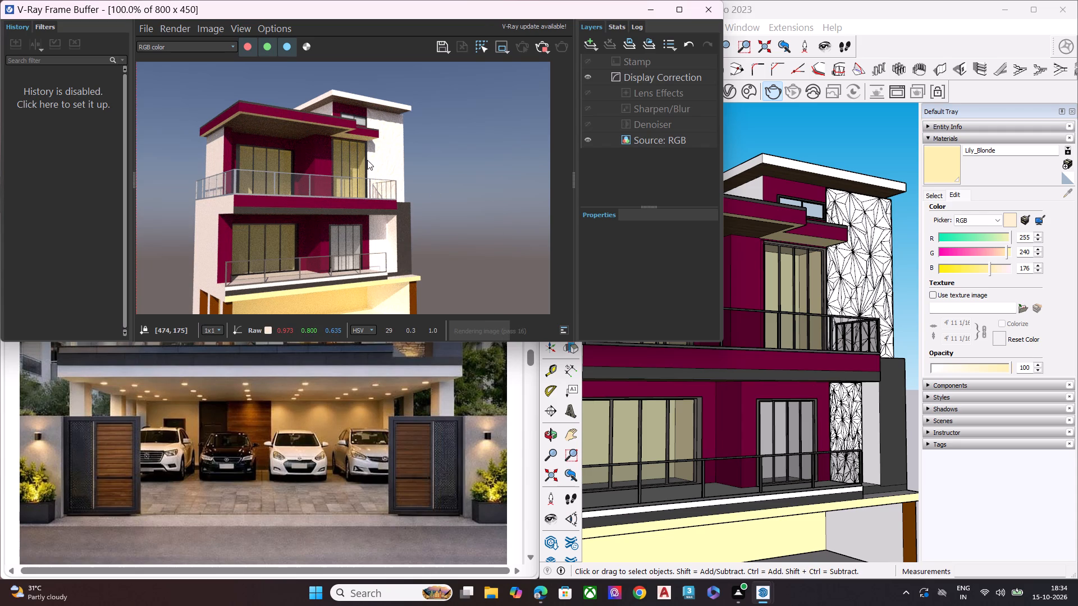
click(709, 10)
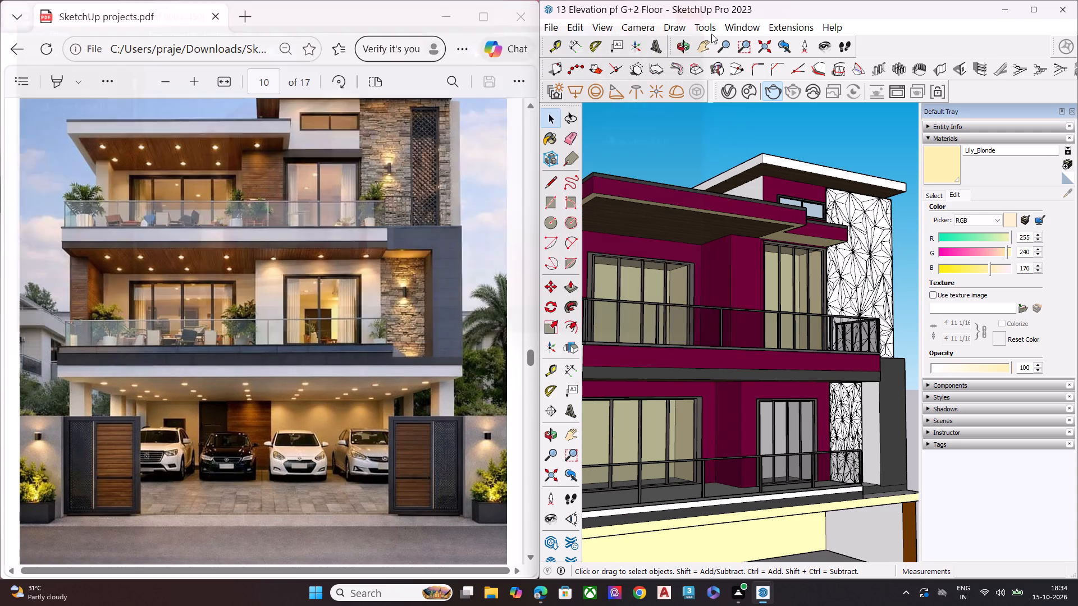
Set the Lily_Blonde material's blue value to 201 for a paler cream.
click(1002, 269)
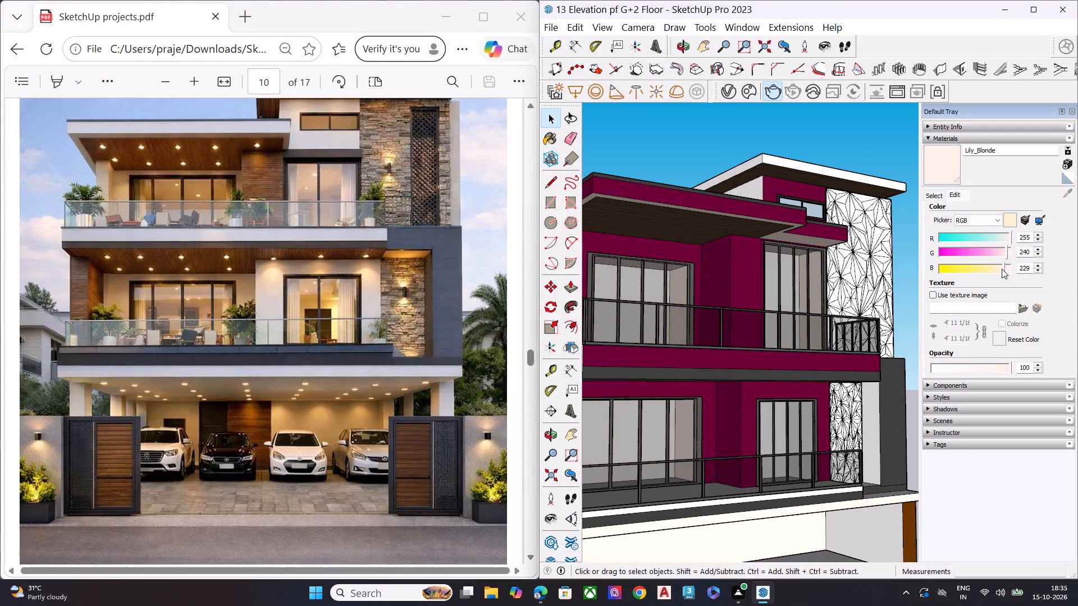
click(998, 269)
click(994, 272)
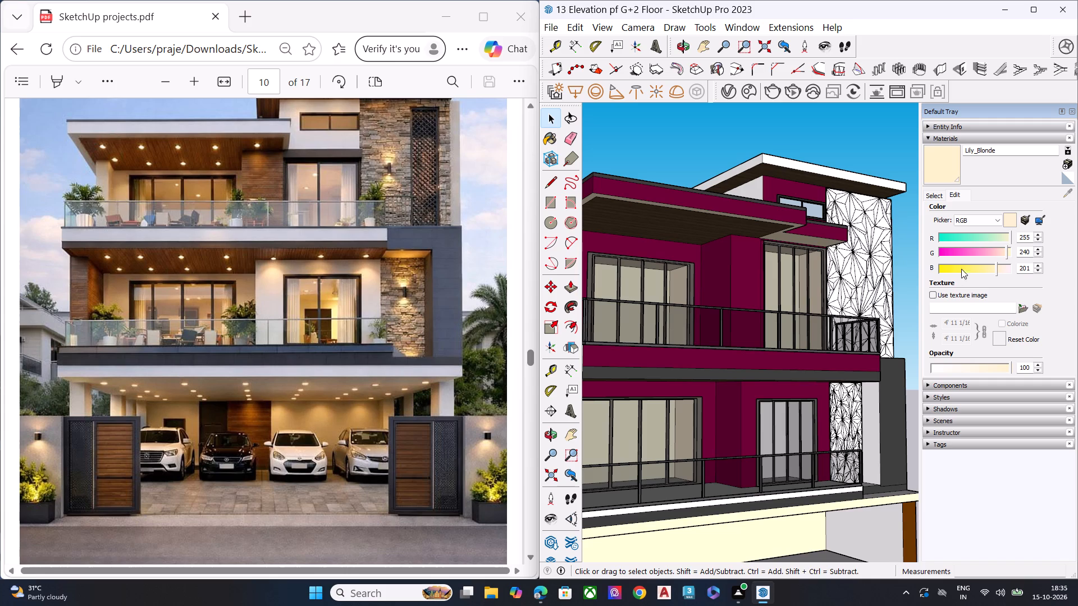
click(891, 158)
Start another V-Ray test render of the angled facade view, stop it and close the render.
click(775, 89)
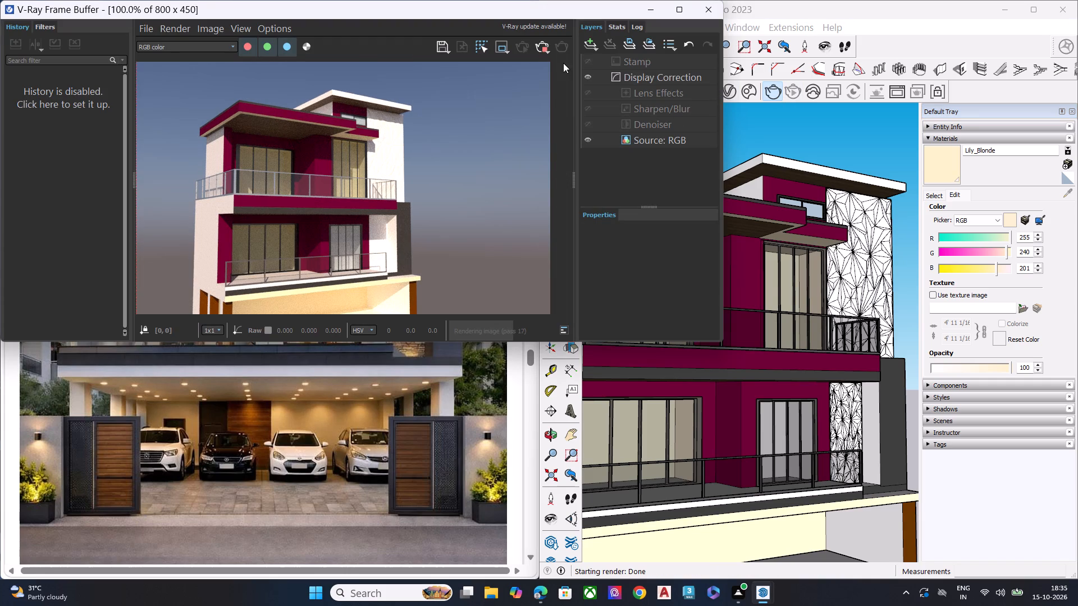
click(545, 50)
click(710, 12)
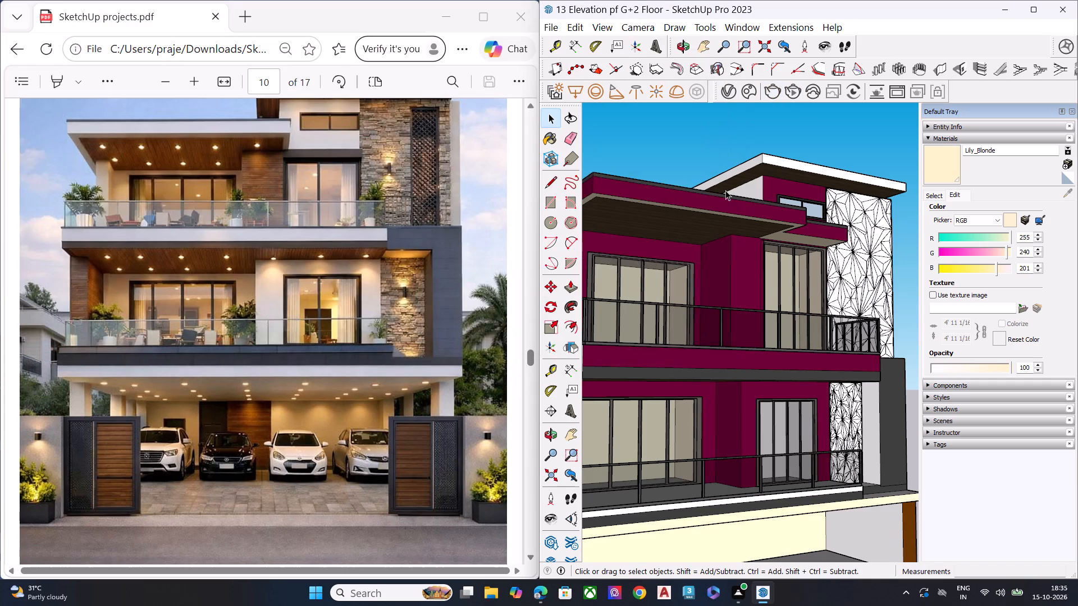
Examine the repainted window interiors, balconies and parking from the front and both oblique sides.
scroll(730, 245, down, 4)
scroll(748, 257, up, 1)
scroll(778, 269, down, 3)
middle_drag(815, 310, 529, 320)
middle_drag(676, 361, 738, 355)
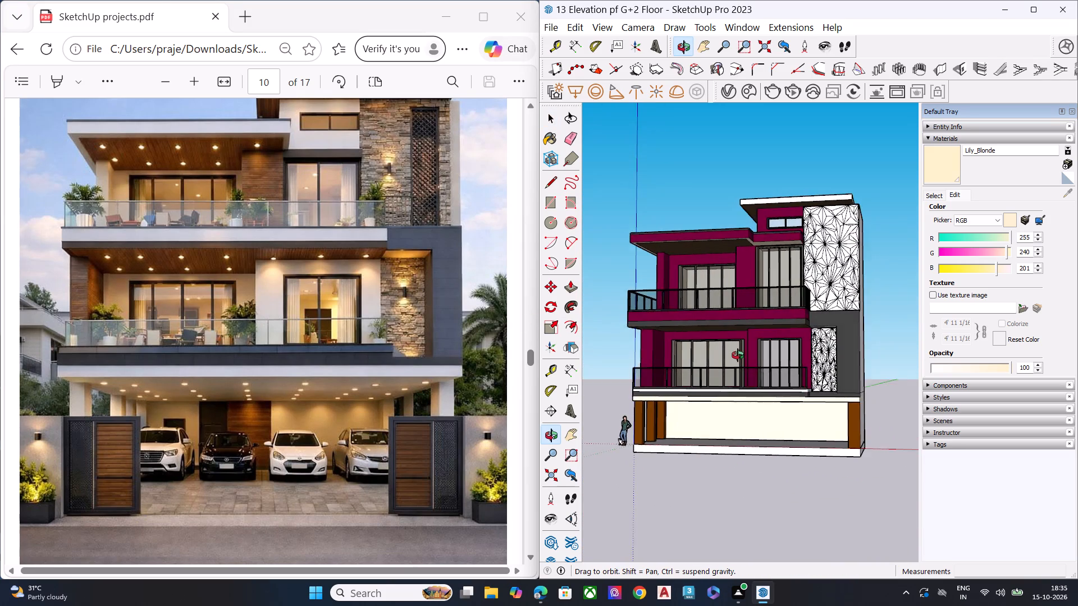
middle_drag(738, 355, 835, 312)
middle_drag(835, 312, 809, 405)
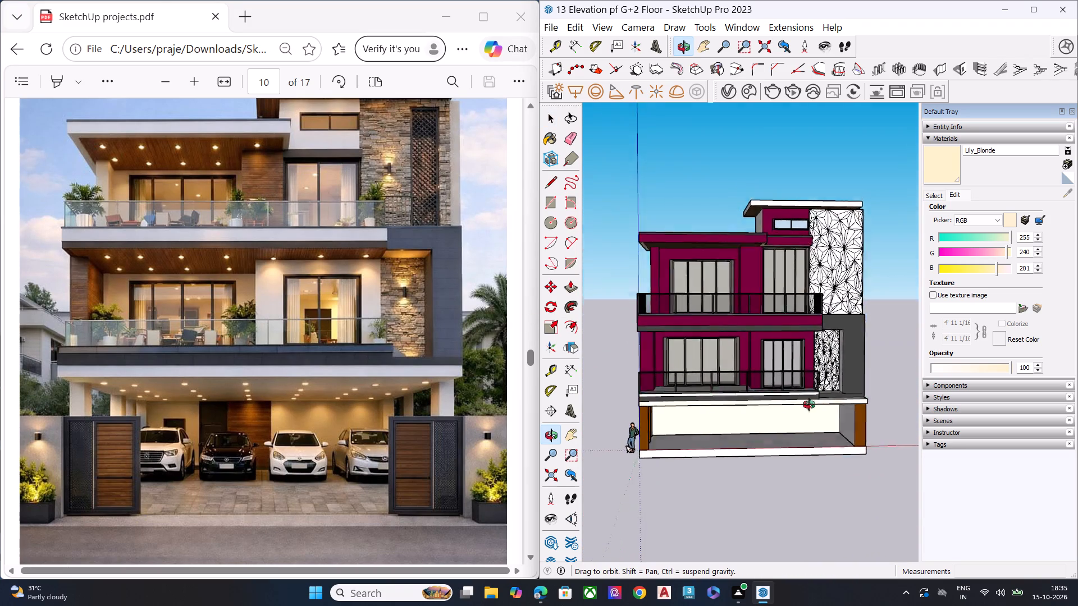
middle_drag(809, 405, 633, 375)
scroll(633, 375, up, 2)
scroll(648, 365, down, 2)
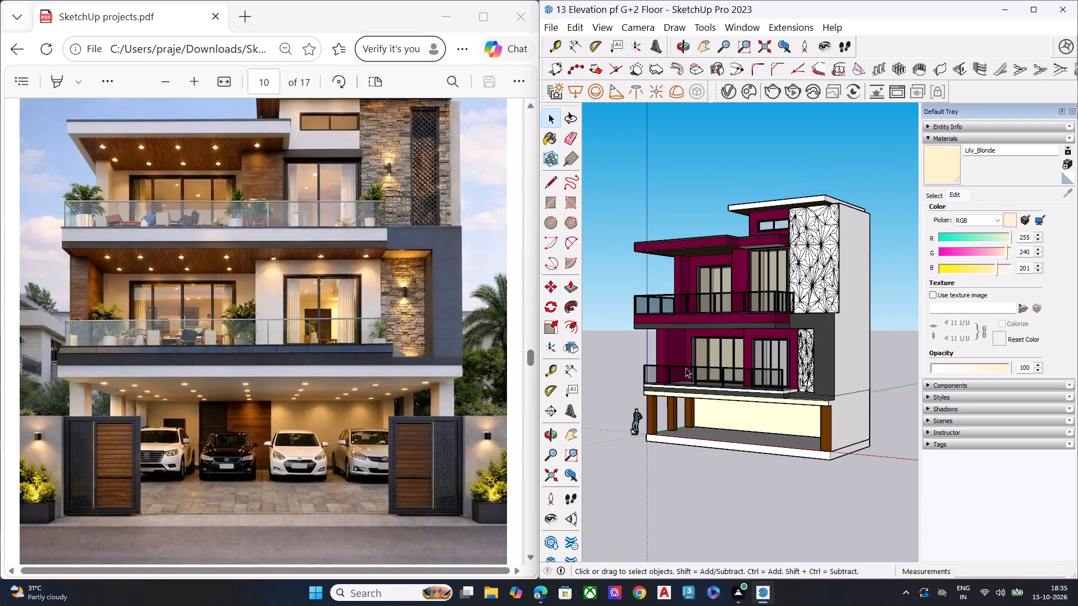
middle_drag(736, 368, 870, 374)
scroll(870, 374, up, 3)
middle_drag(772, 363, 835, 315)
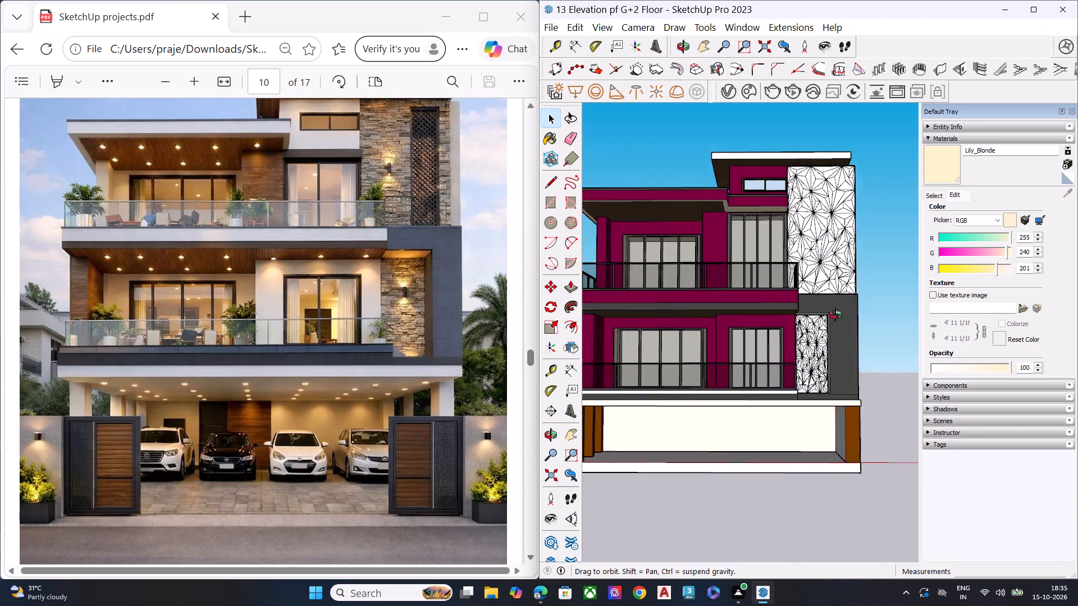
middle_drag(835, 315, 701, 394)
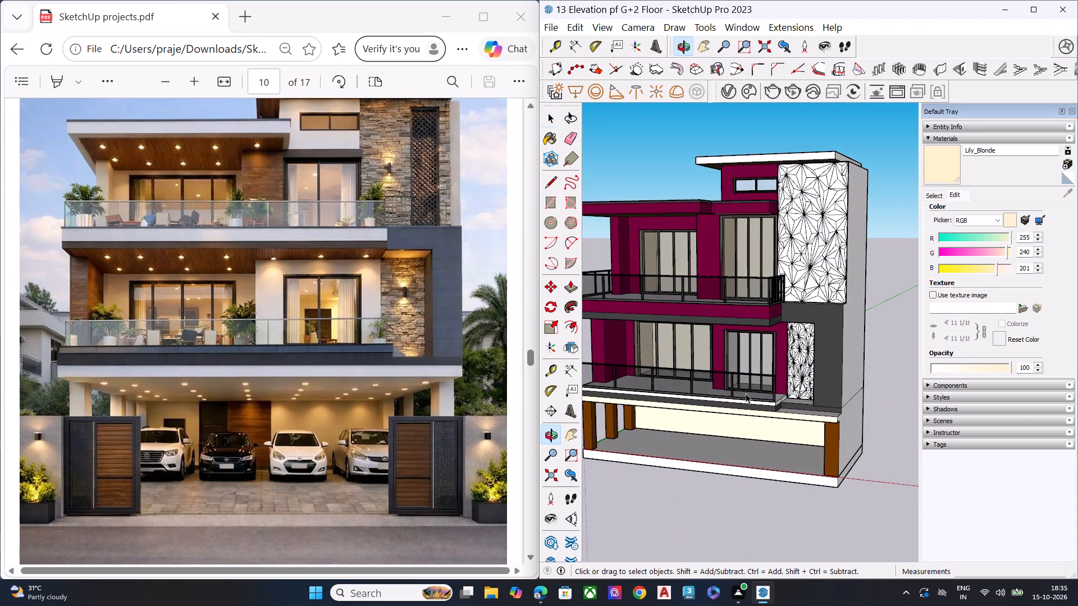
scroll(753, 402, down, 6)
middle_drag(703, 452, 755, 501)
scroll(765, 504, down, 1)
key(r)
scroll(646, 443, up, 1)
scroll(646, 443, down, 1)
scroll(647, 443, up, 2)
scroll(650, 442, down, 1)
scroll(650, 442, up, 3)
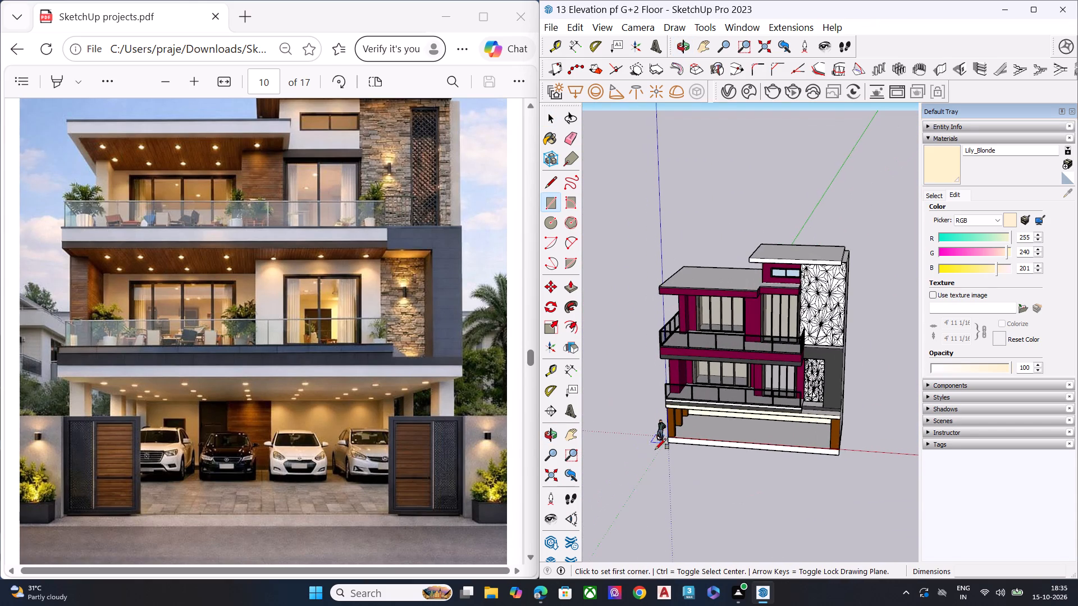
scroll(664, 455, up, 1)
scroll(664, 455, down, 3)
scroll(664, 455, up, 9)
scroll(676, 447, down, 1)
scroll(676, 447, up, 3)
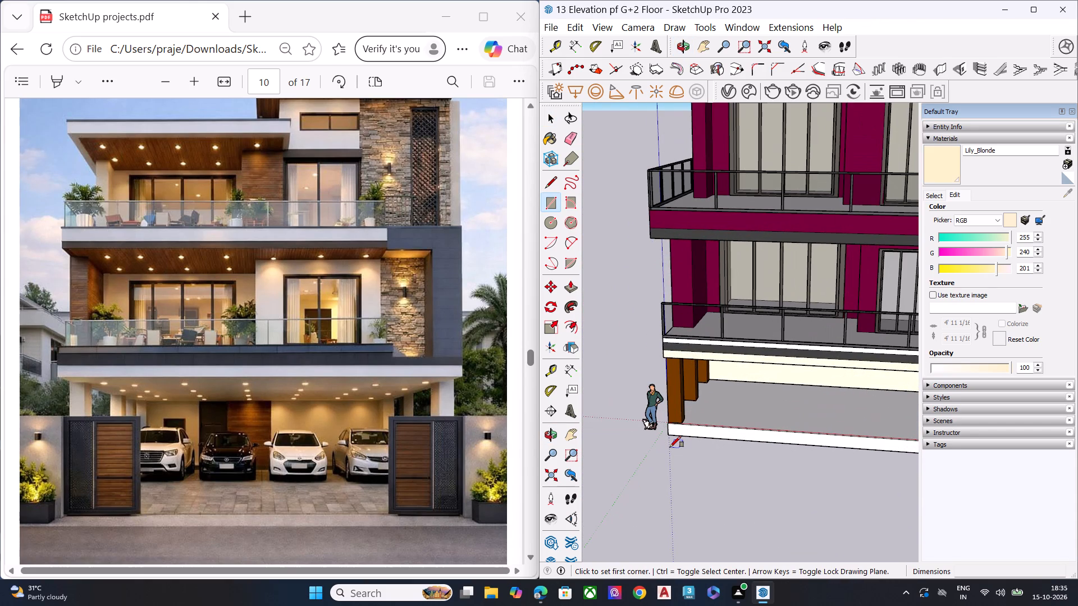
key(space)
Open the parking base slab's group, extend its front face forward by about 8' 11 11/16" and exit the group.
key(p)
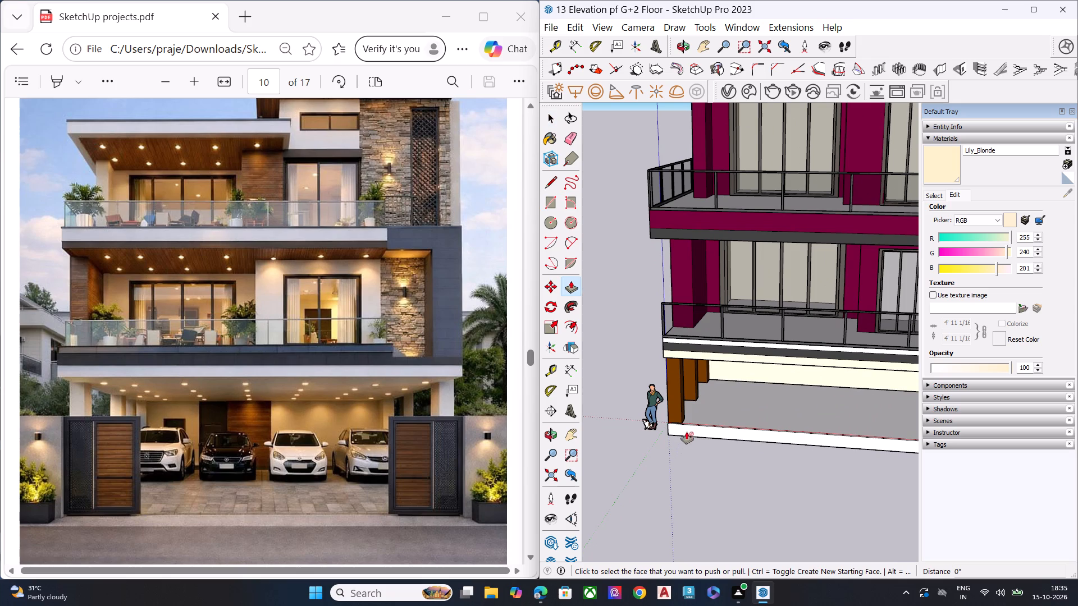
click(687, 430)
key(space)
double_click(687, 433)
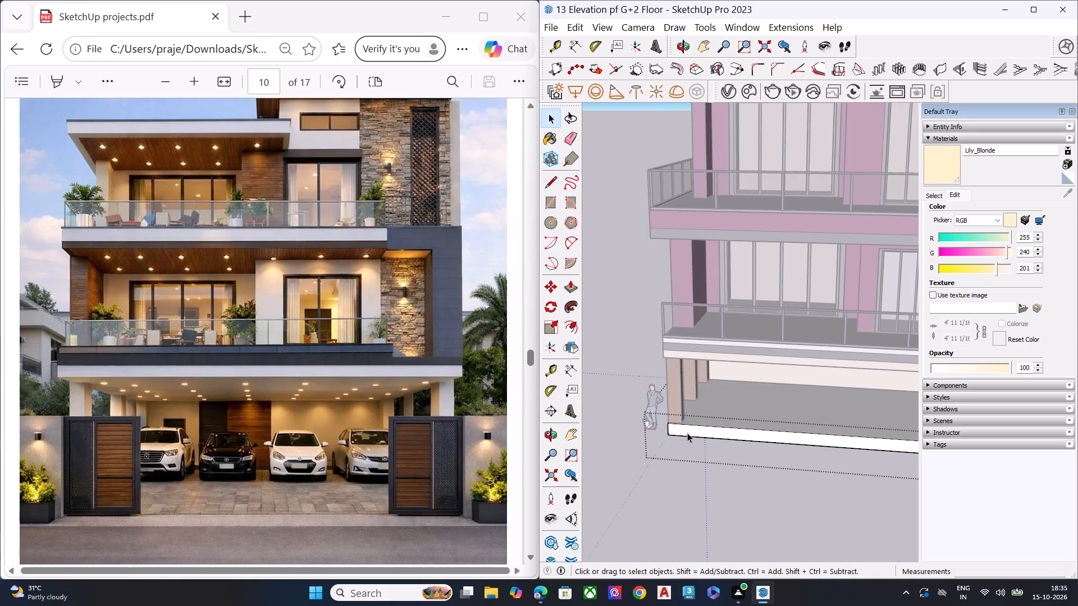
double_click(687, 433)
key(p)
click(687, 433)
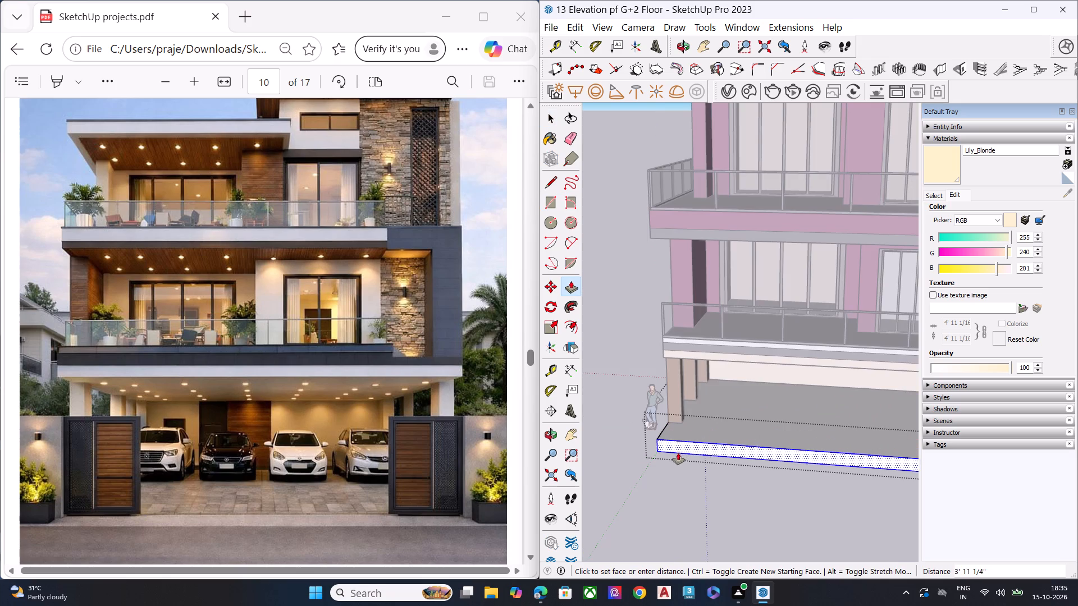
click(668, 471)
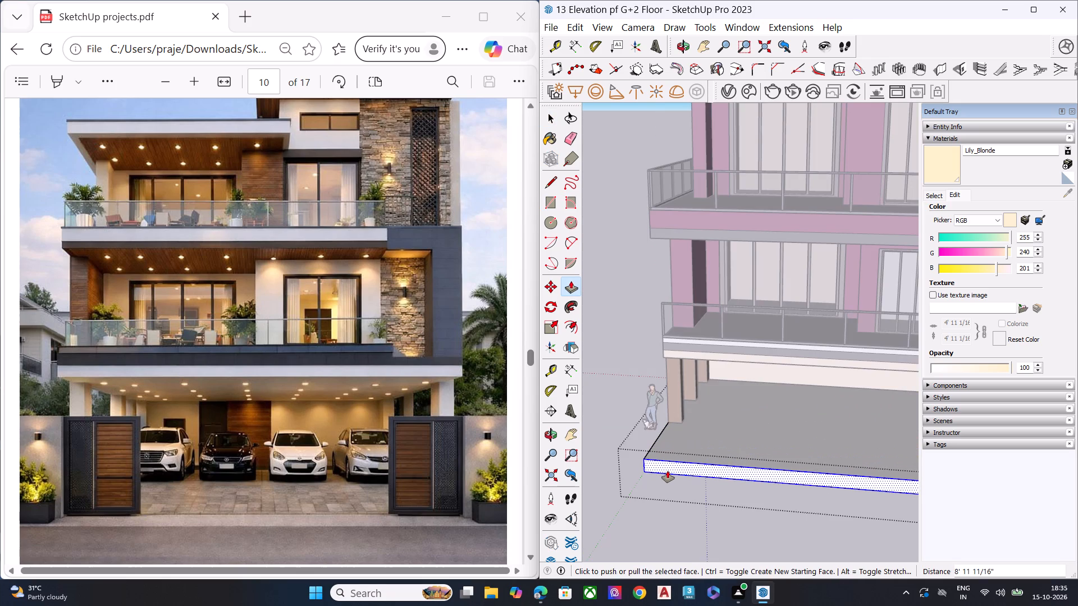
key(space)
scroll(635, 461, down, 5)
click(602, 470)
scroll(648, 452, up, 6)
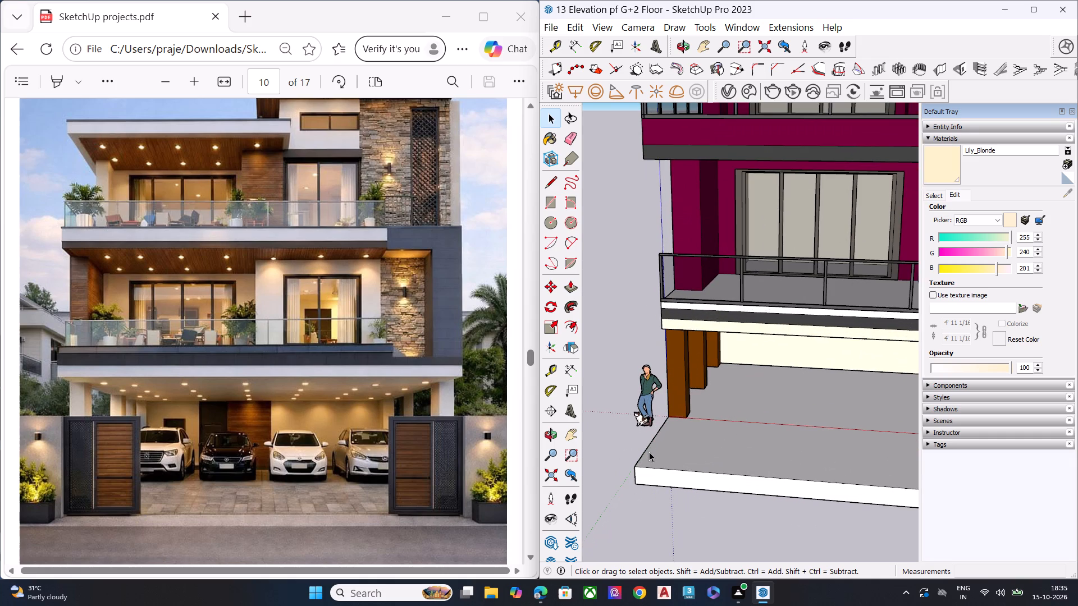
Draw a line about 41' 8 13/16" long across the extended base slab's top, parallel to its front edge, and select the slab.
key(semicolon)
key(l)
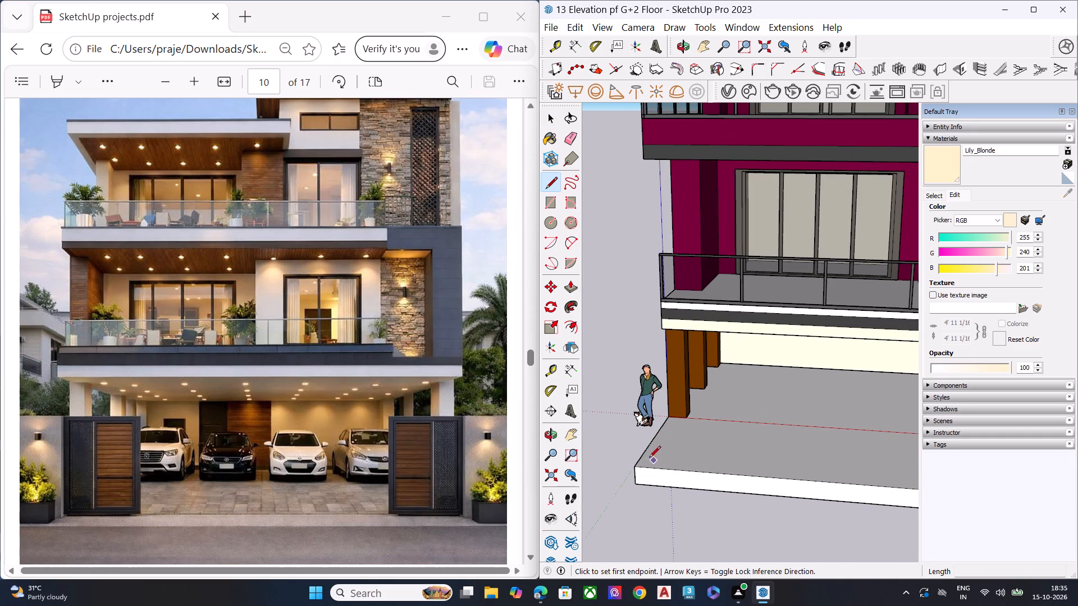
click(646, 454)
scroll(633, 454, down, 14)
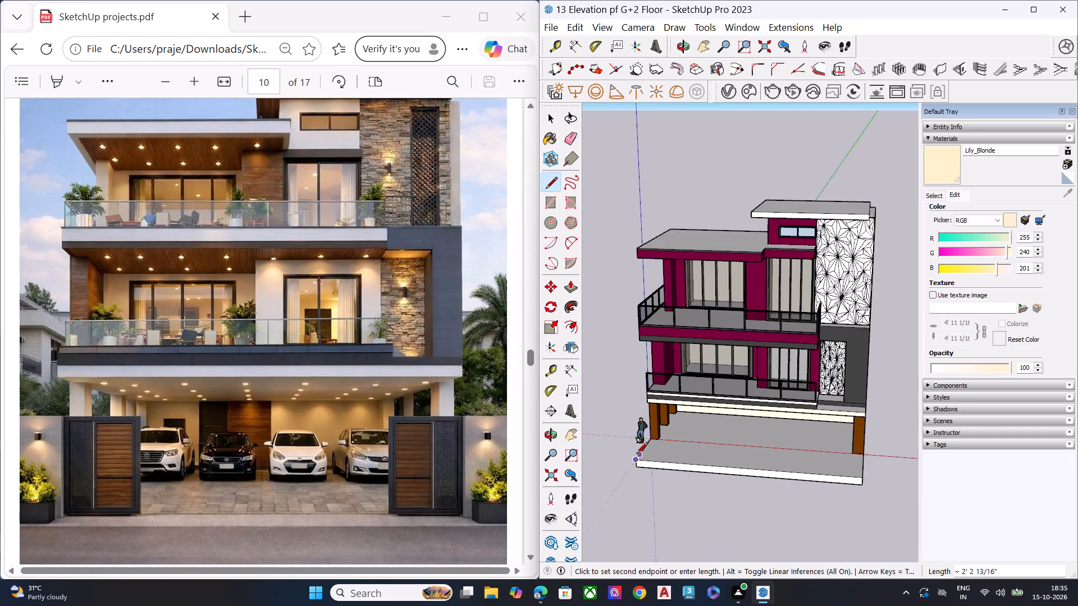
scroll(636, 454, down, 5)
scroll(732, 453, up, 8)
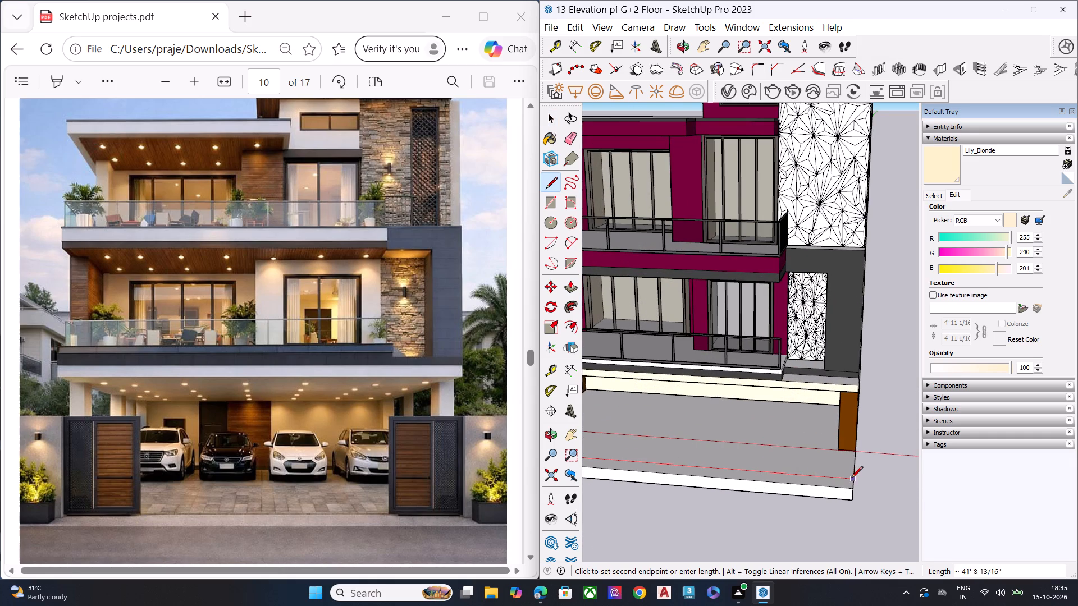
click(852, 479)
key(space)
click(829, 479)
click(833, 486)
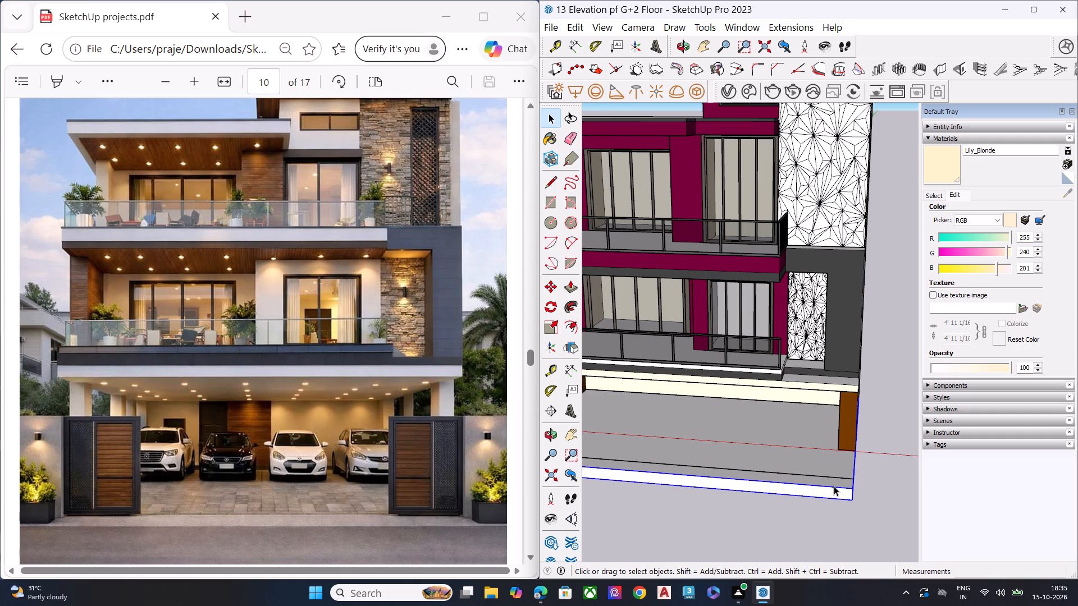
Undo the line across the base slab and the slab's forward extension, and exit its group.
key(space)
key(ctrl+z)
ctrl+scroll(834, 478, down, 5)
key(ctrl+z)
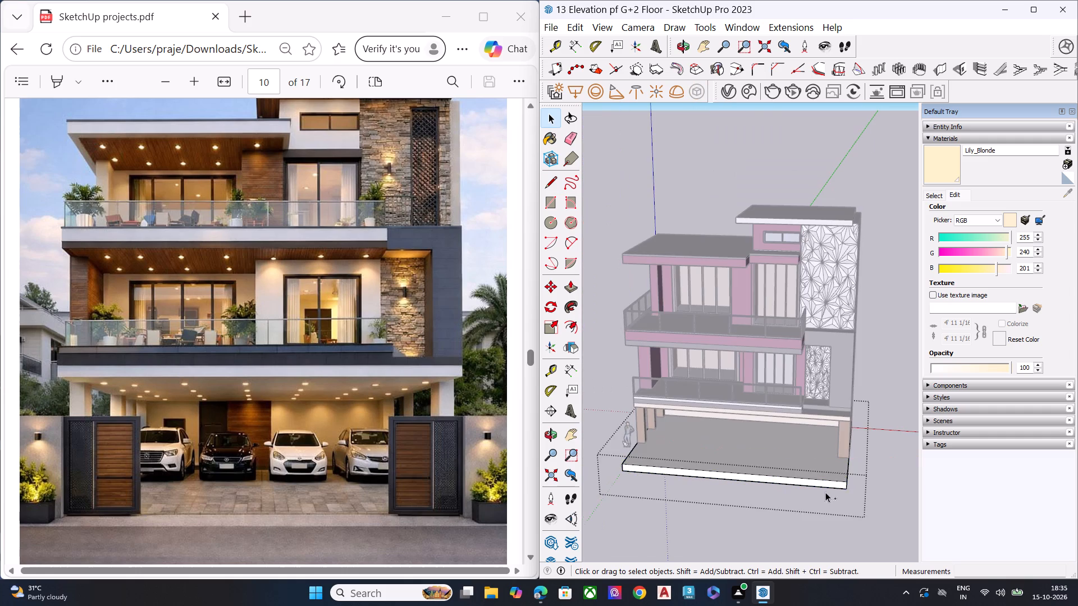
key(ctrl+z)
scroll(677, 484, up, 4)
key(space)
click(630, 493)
Open the parking base slab's group, extend its front face forward by a few feet and exit the group.
scroll(655, 477, up, 5)
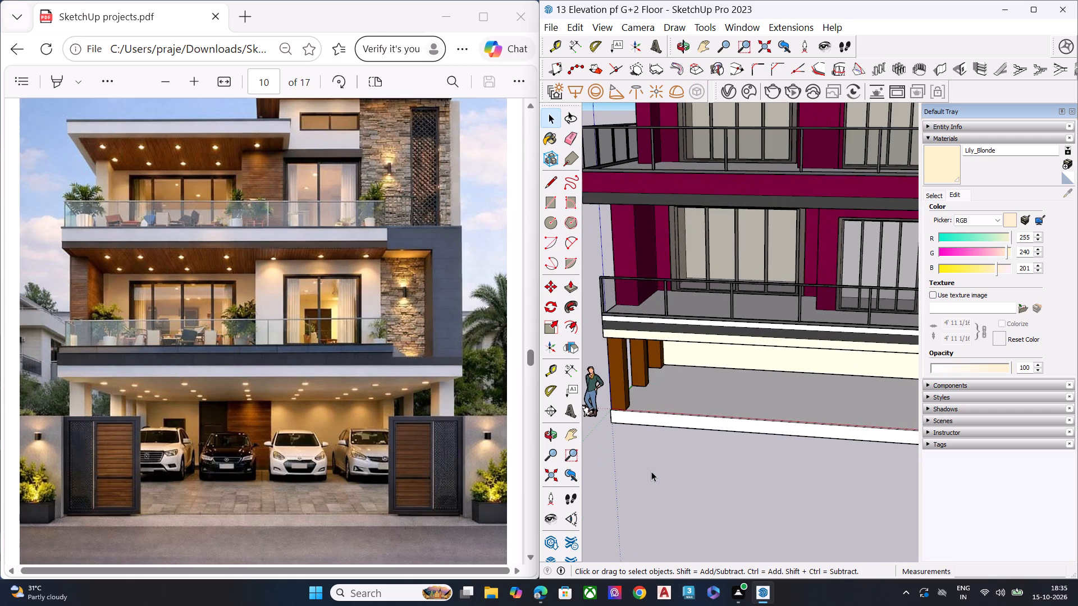
scroll(654, 469, down, 5)
middle_drag(673, 467, 570, 483)
scroll(791, 453, up, 1)
scroll(793, 452, down, 1)
scroll(793, 452, up, 2)
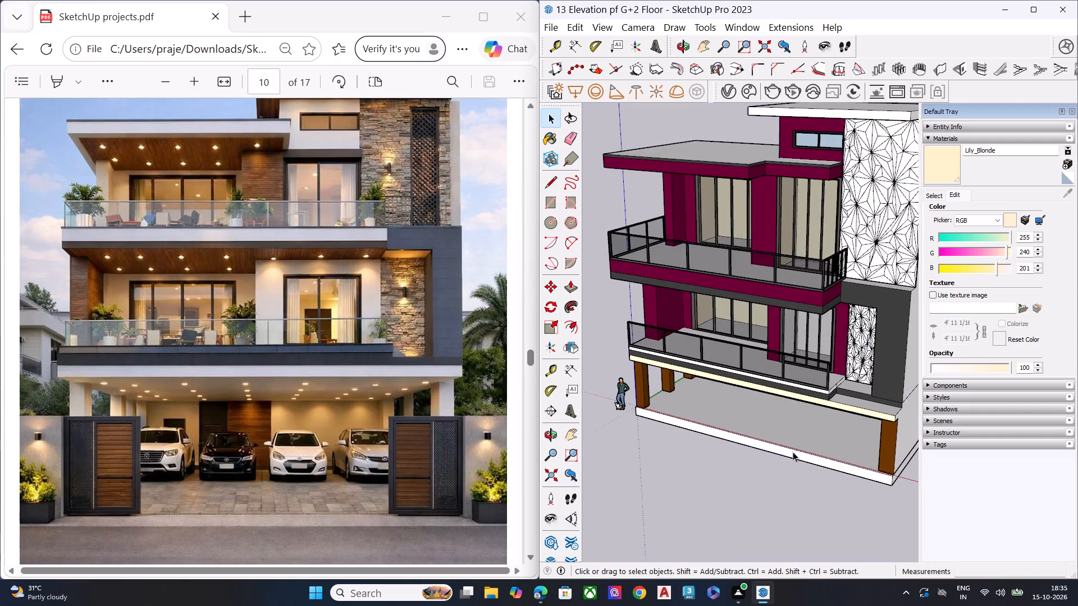
scroll(793, 452, up, 2)
triple_click(796, 453)
click(796, 453)
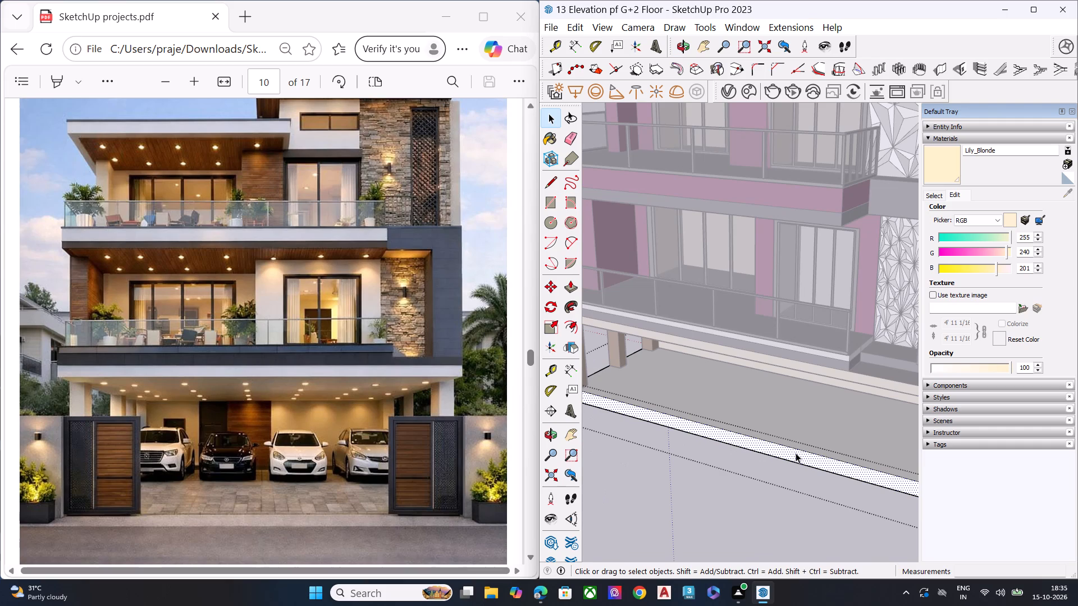
key(p)
click(796, 453)
scroll(756, 460, down, 4)
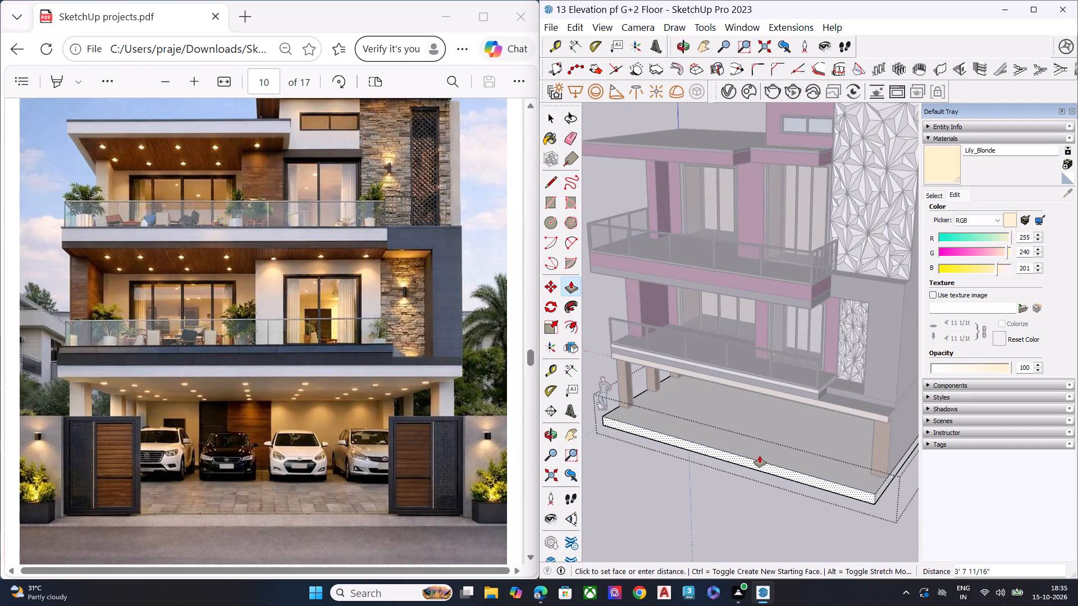
click(765, 453)
key(space)
click(617, 471)
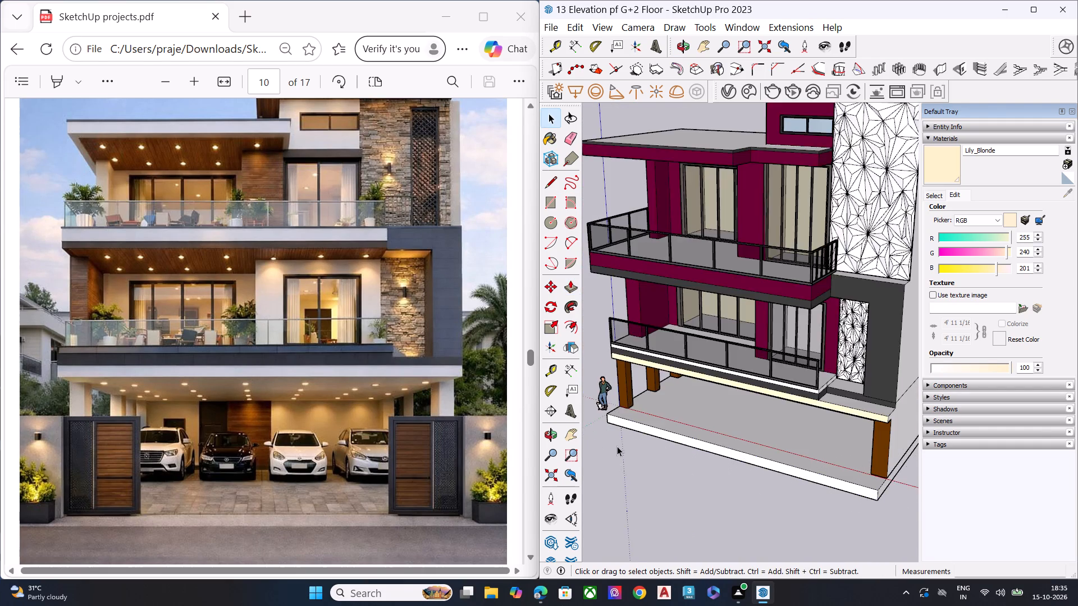
Draw a narrow ground rectangle about 41' 9" long in front of the base slab, parallel to its front edge.
scroll(610, 437, up, 9)
key(r)
scroll(594, 430, down, 7)
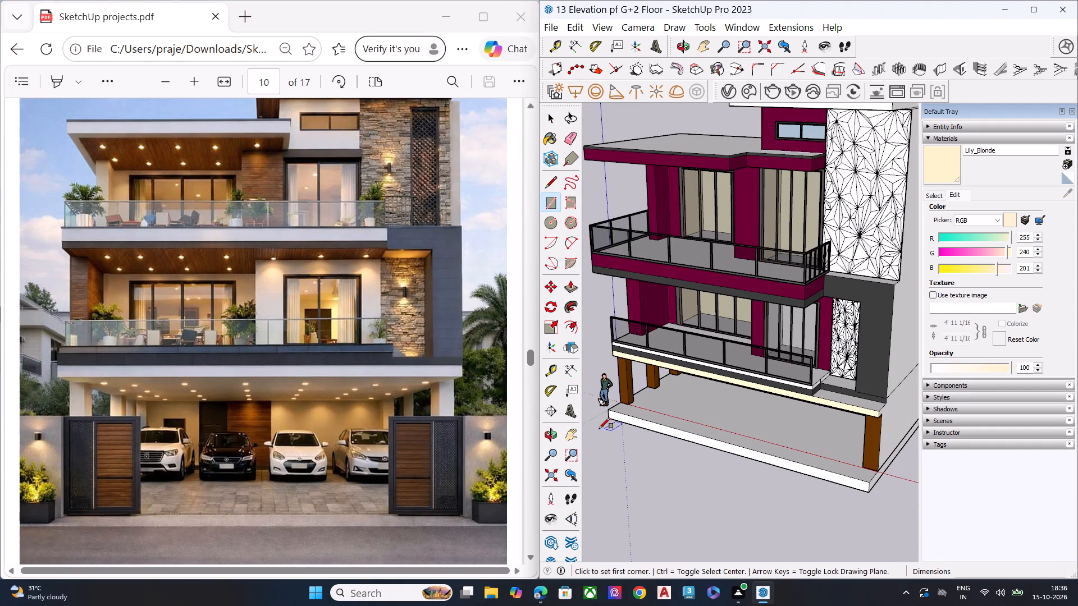
click(592, 428)
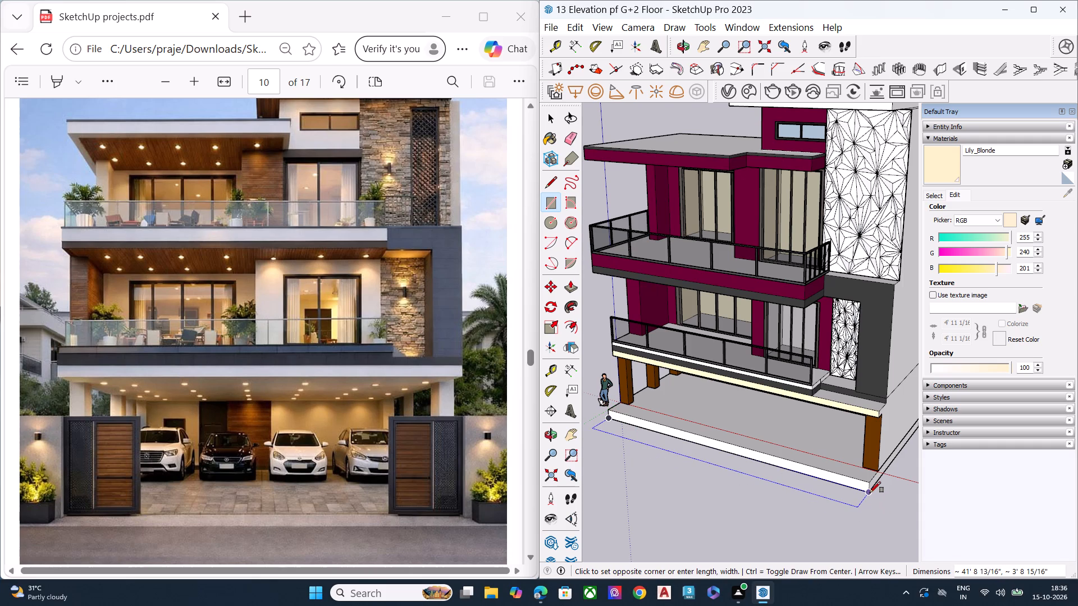
click(852, 515)
key(space)
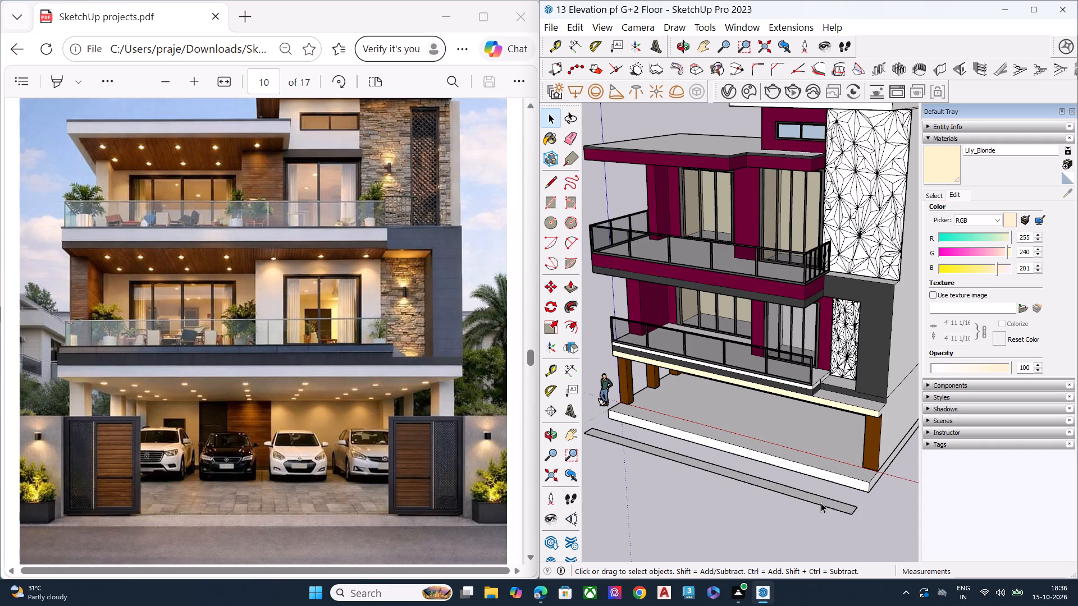
Push/Pull the narrow rectangle up by about 7' 2 7/8" to form a front boundary wall.
double_click(821, 503)
key(p)
click(828, 498)
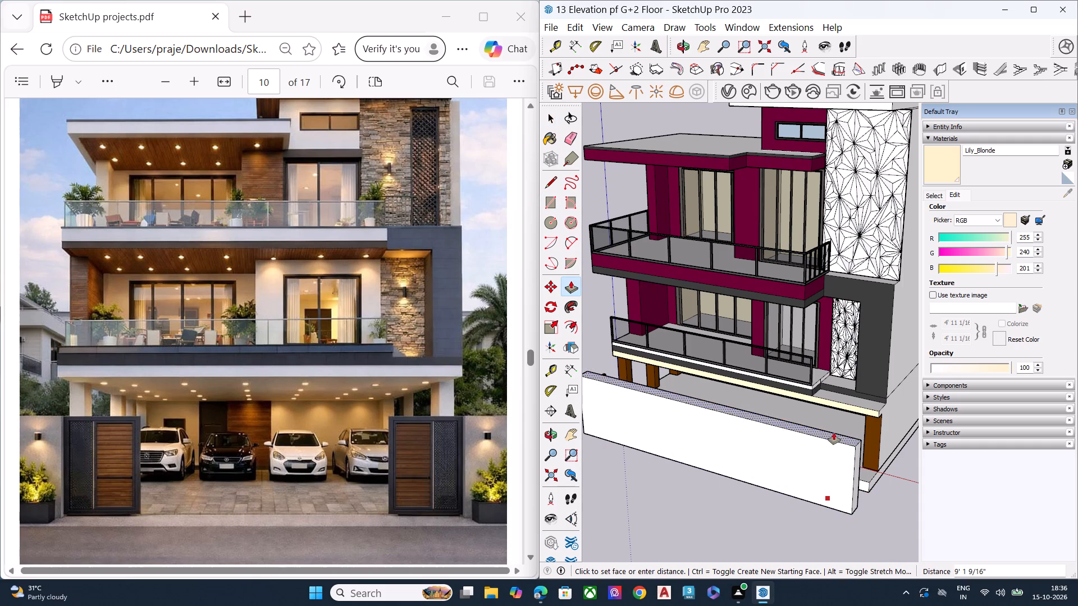
middle_drag(834, 433, 929, 279)
middle_drag(898, 396, 953, 424)
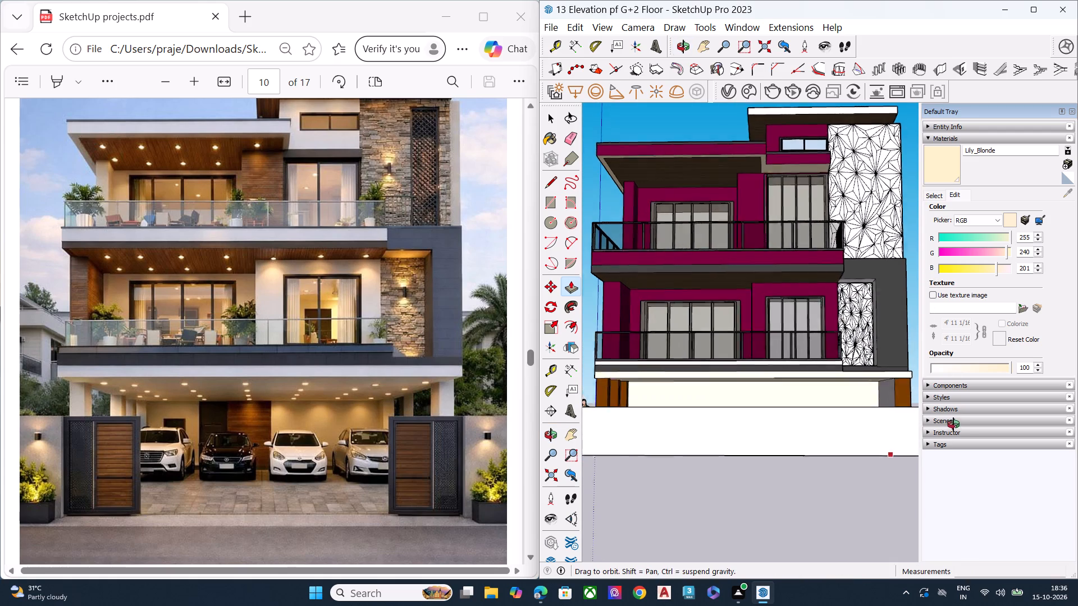
middle_drag(953, 424, 948, 429)
scroll(846, 434, down, 1)
scroll(862, 421, up, 1)
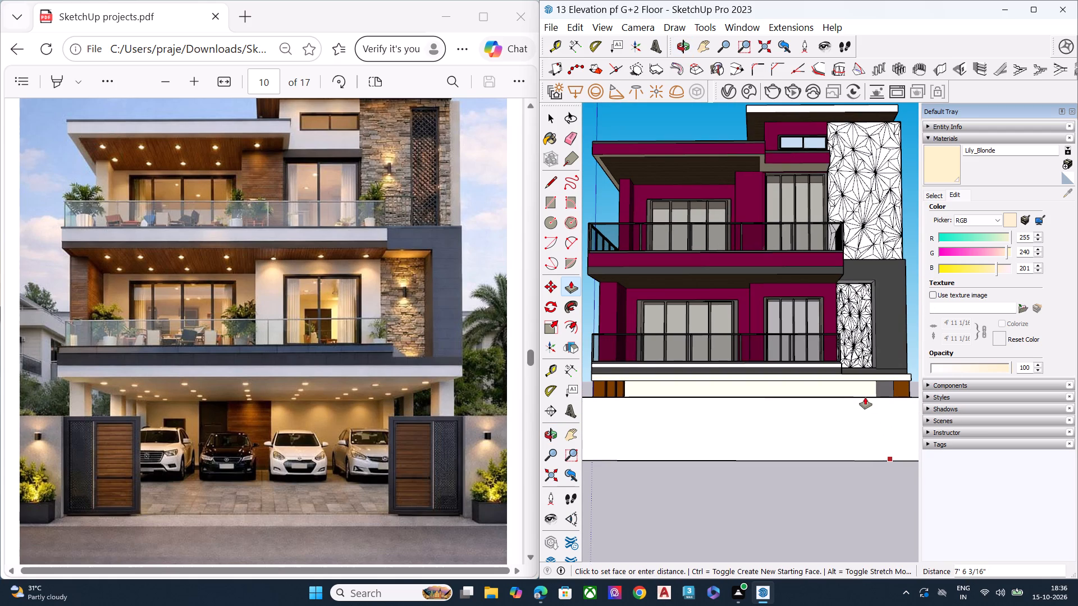
click(871, 400)
key(space)
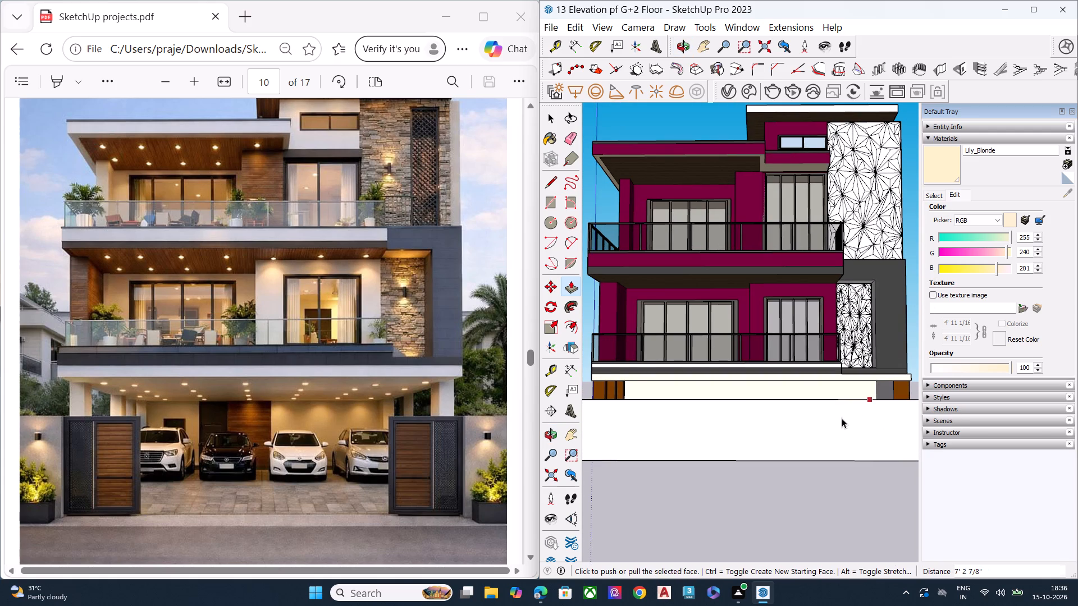
Open the base slab's group, extend its front face to meet the boundary wall's inner side and exit the group.
scroll(726, 488, down, 4)
middle_drag(834, 480, 607, 490)
middle_drag(784, 481, 684, 481)
scroll(697, 479, up, 7)
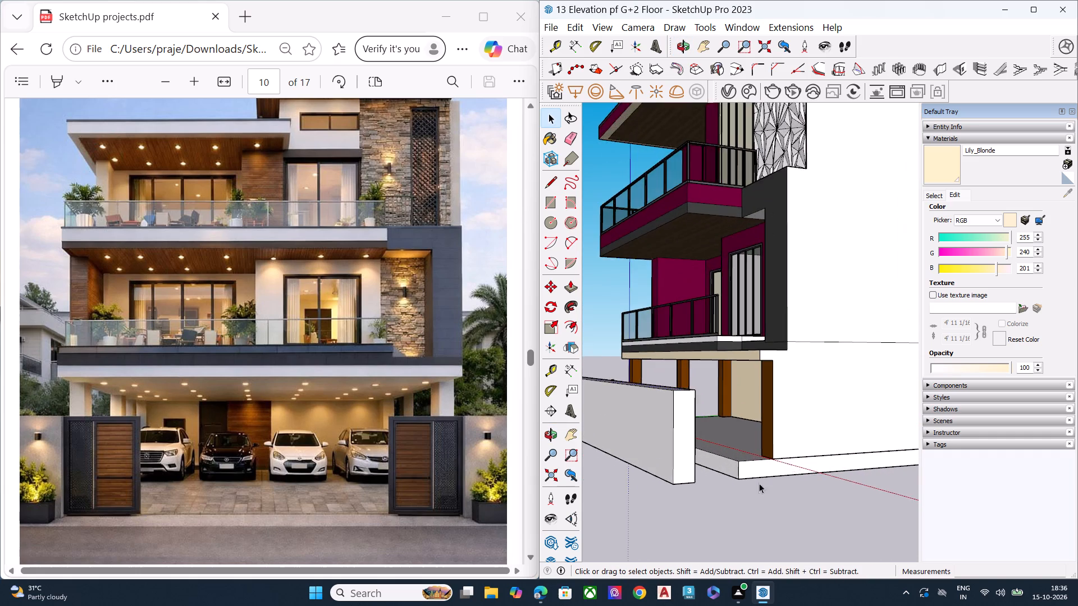
scroll(733, 484, up, 4)
scroll(714, 480, down, 2)
scroll(714, 480, up, 3)
triple_click(725, 458)
click(725, 458)
click(733, 457)
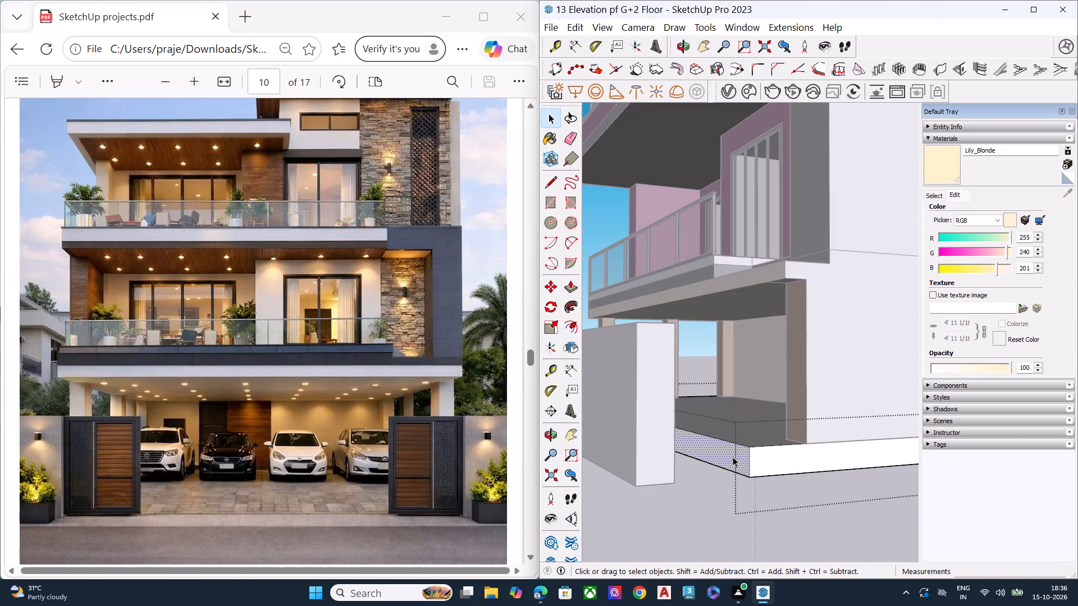
click(734, 458)
key(p)
click(734, 458)
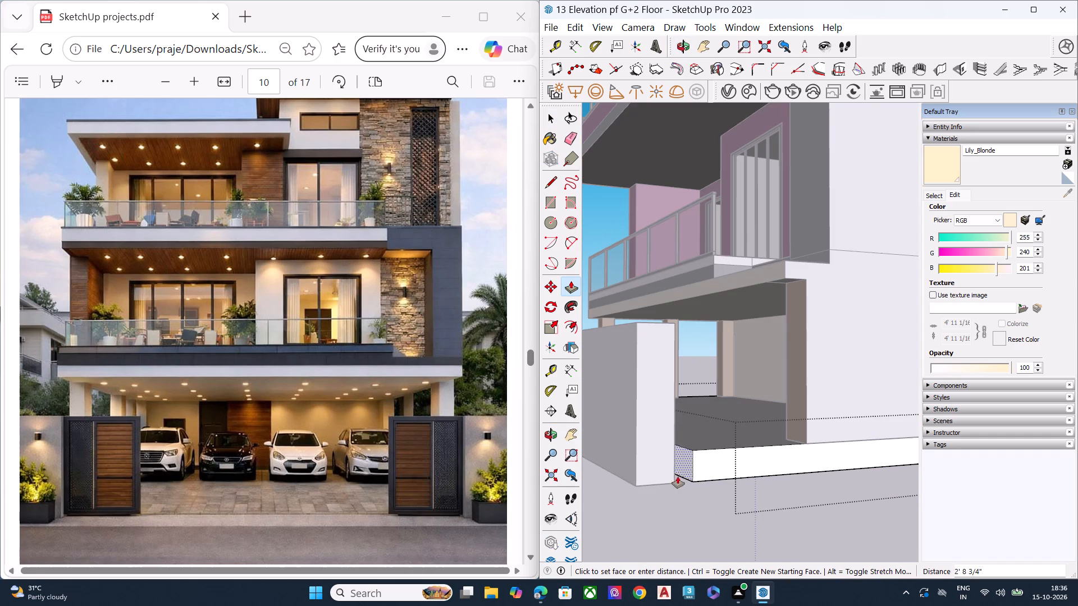
click(672, 474)
key(space)
click(680, 498)
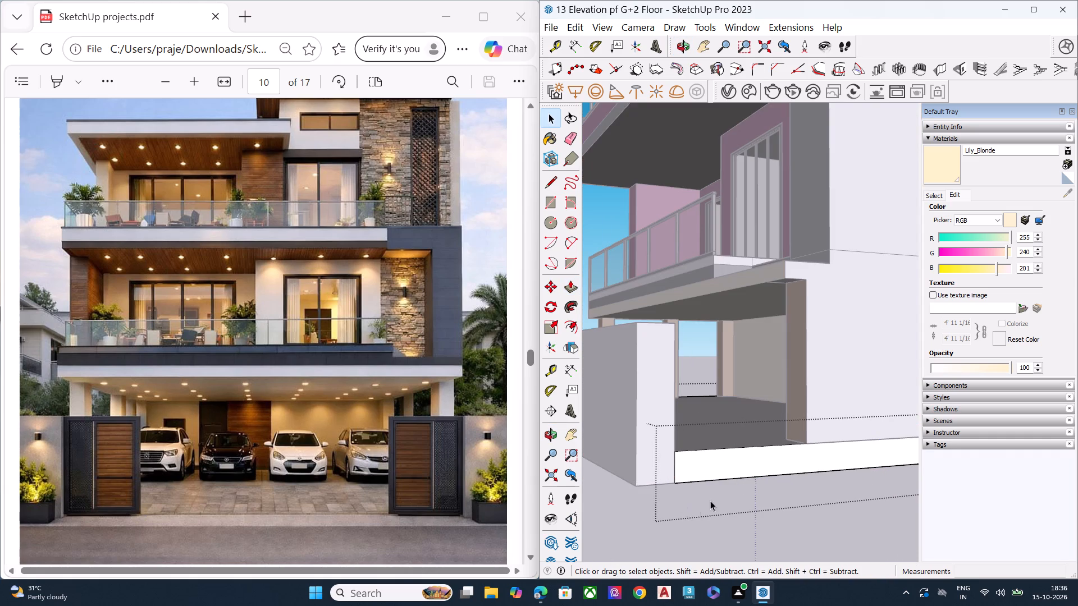
scroll(725, 498, down, 7)
middle_drag(641, 479, 969, 549)
scroll(757, 430, down, 6)
middle_drag(701, 473, 972, 562)
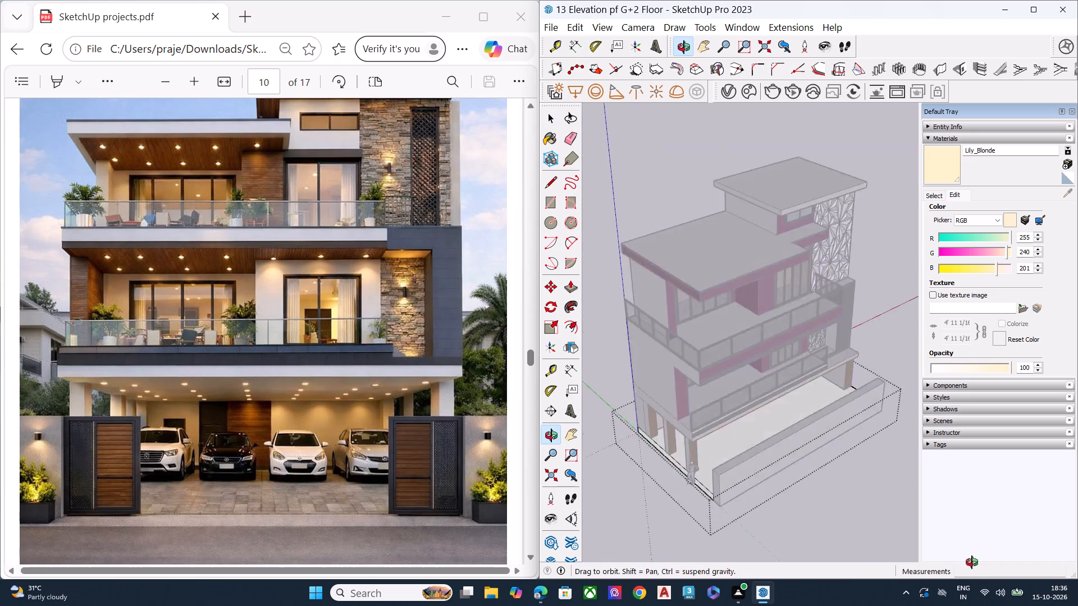
middle_drag(972, 562, 1027, 524)
scroll(853, 481, up, 5)
click(851, 483)
Thin the front boundary wall by pushing its outer face inward about 8 3/8".
scroll(780, 455, up, 3)
scroll(780, 454, down, 1)
scroll(780, 454, up, 3)
scroll(780, 454, down, 1)
click(780, 454)
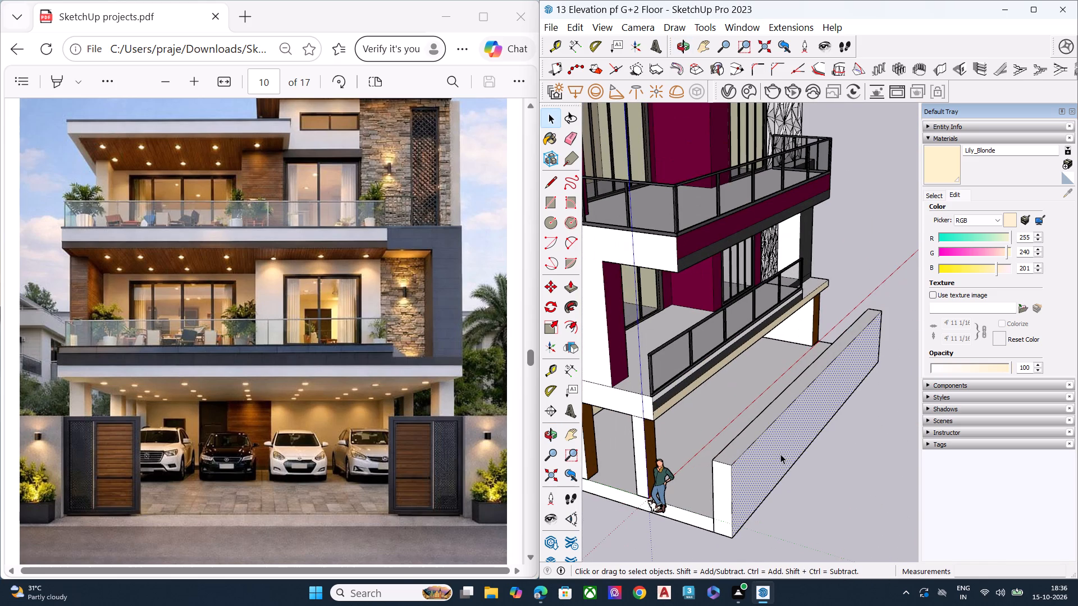
key(p)
click(780, 454)
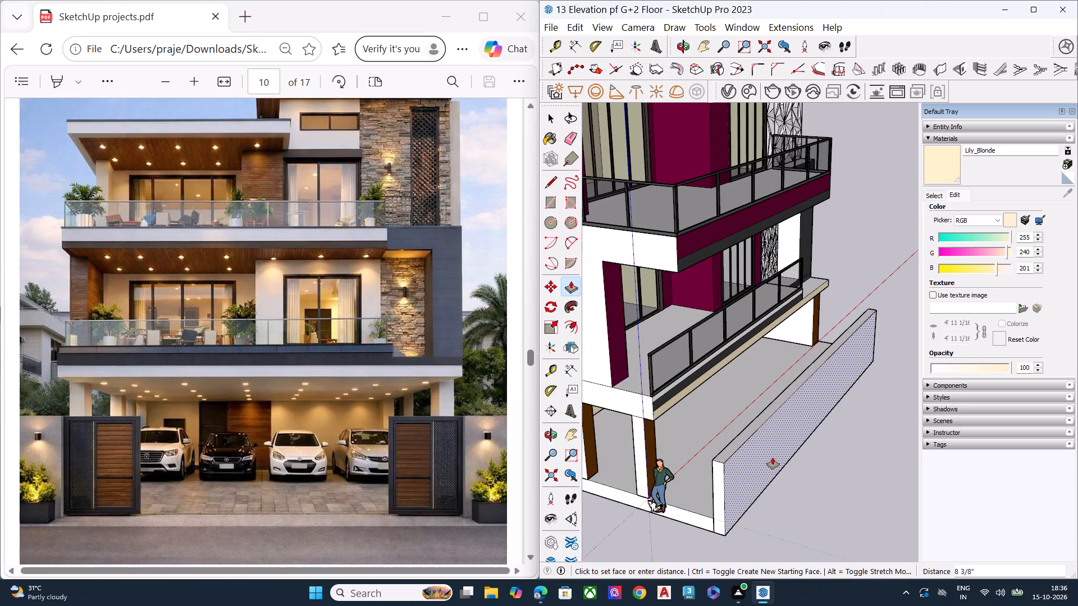
click(773, 457)
key(space)
click(835, 476)
Push/Pull the boundary wall's end face at the screen-panel side of the house, using the base slab's side as reference.
middle_drag(874, 462, 480, 467)
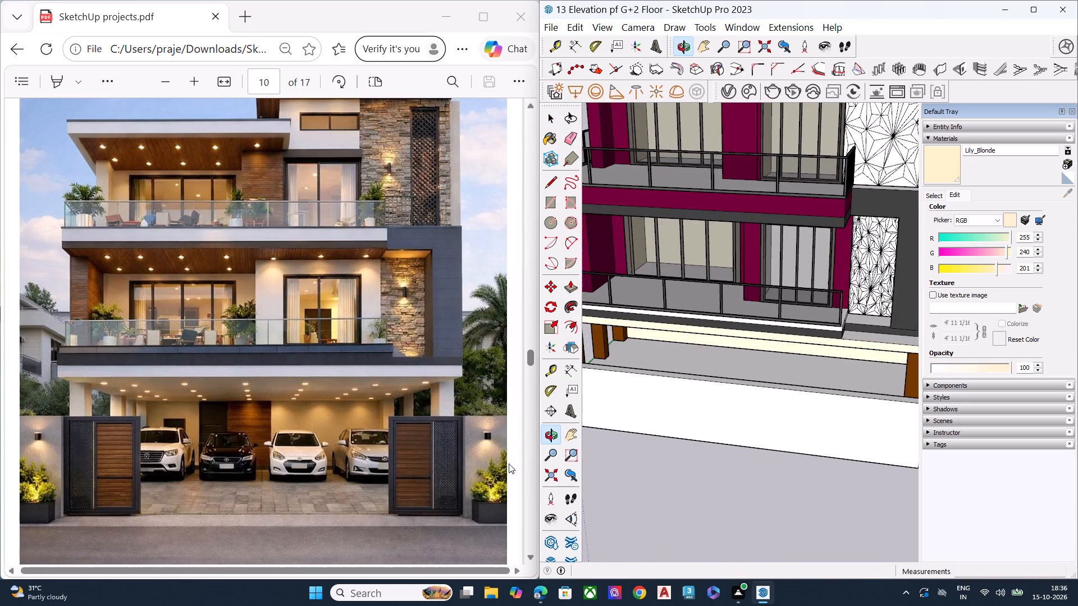
scroll(709, 448, down, 6)
middle_drag(772, 462, 558, 380)
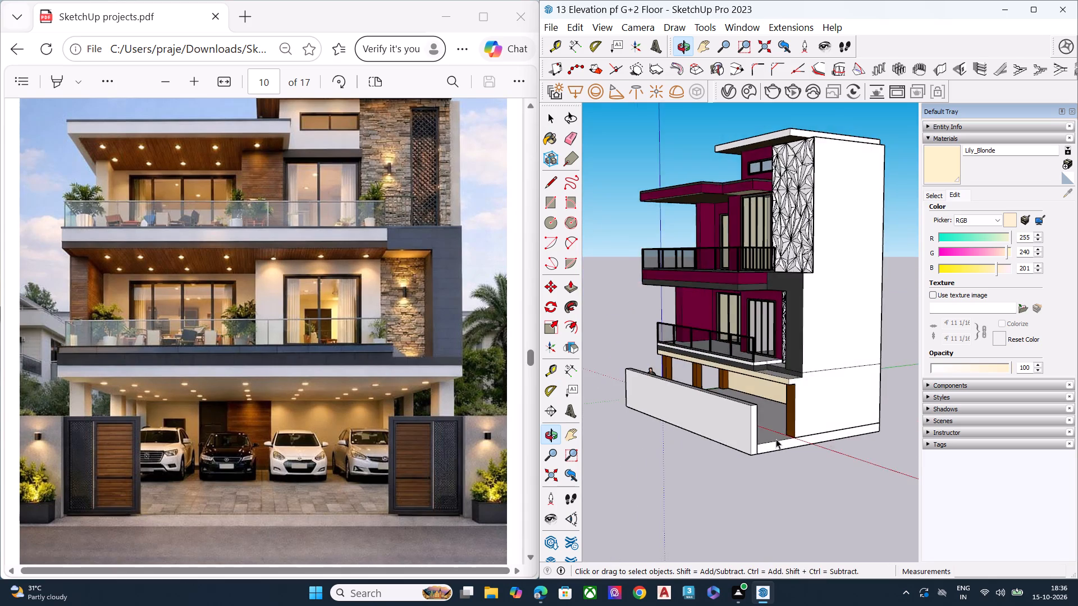
scroll(776, 439, up, 9)
click(724, 431)
double_click(731, 426)
key(p)
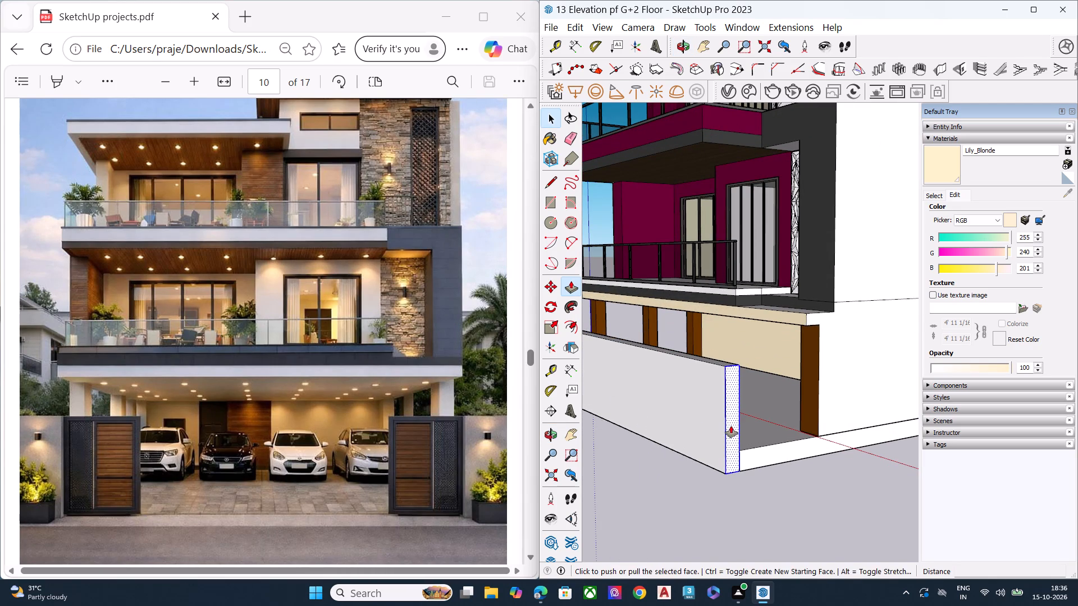
click(731, 426)
click(759, 457)
key(space)
Draw a line about 1' 1 3/16" long across the boundary wall's top, near the front column beside the human figure.
scroll(834, 470, down, 4)
scroll(844, 472, up, 1)
scroll(846, 473, down, 1)
scroll(846, 473, up, 1)
scroll(847, 473, down, 3)
middle_drag(635, 437, 883, 445)
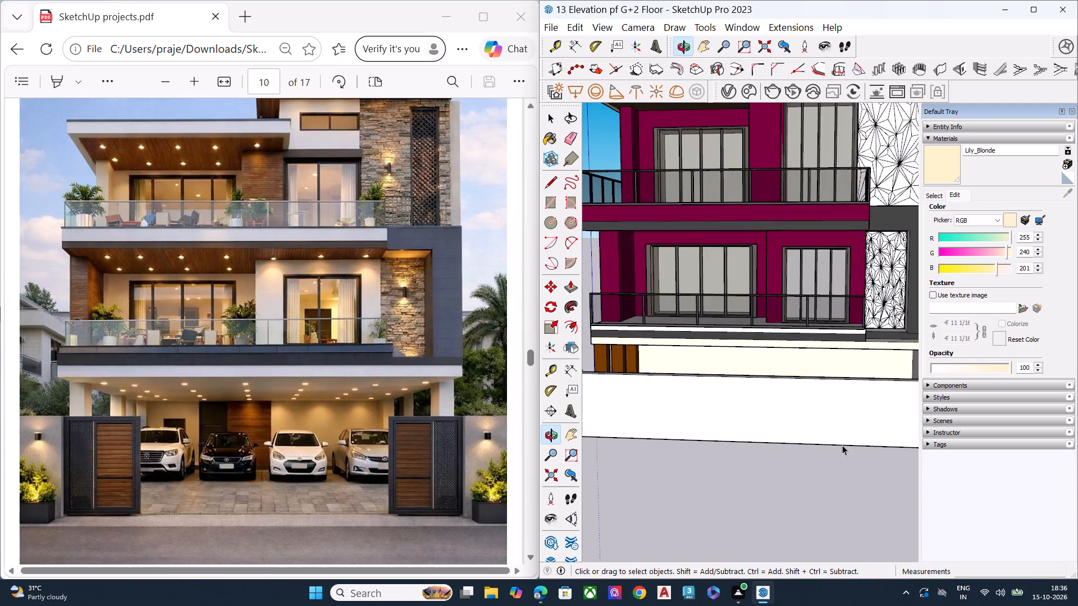
scroll(669, 415, up, 1)
scroll(658, 434, down, 4)
key(space)
click(660, 489)
middle_drag(742, 405, 736, 509)
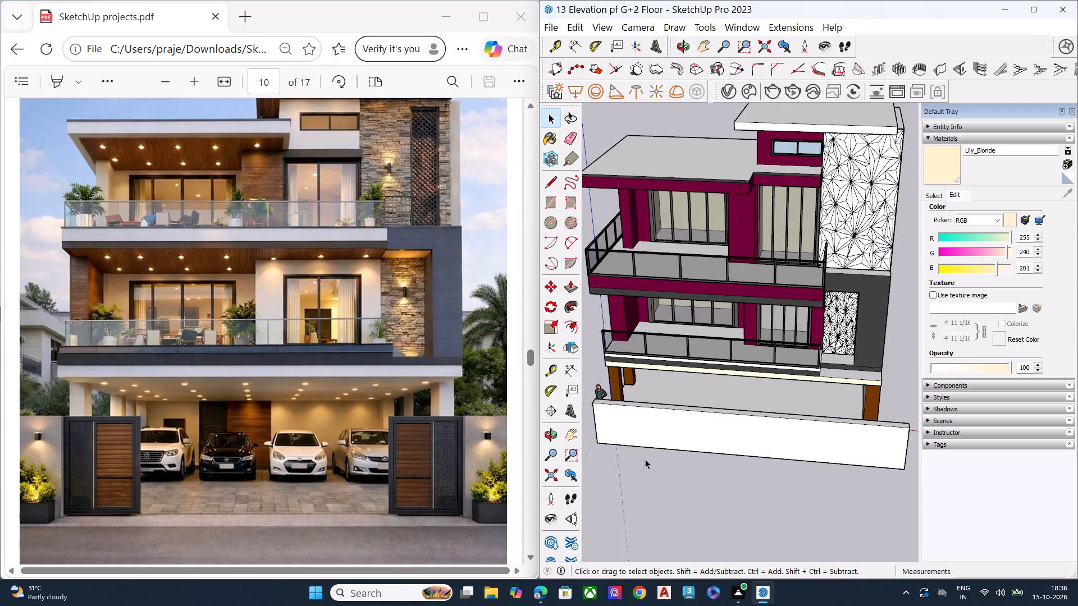
scroll(645, 454, up, 1)
middle_click(645, 454)
key(l)
scroll(632, 398, down, 1)
middle_drag(632, 398, 649, 455)
scroll(649, 455, up, 5)
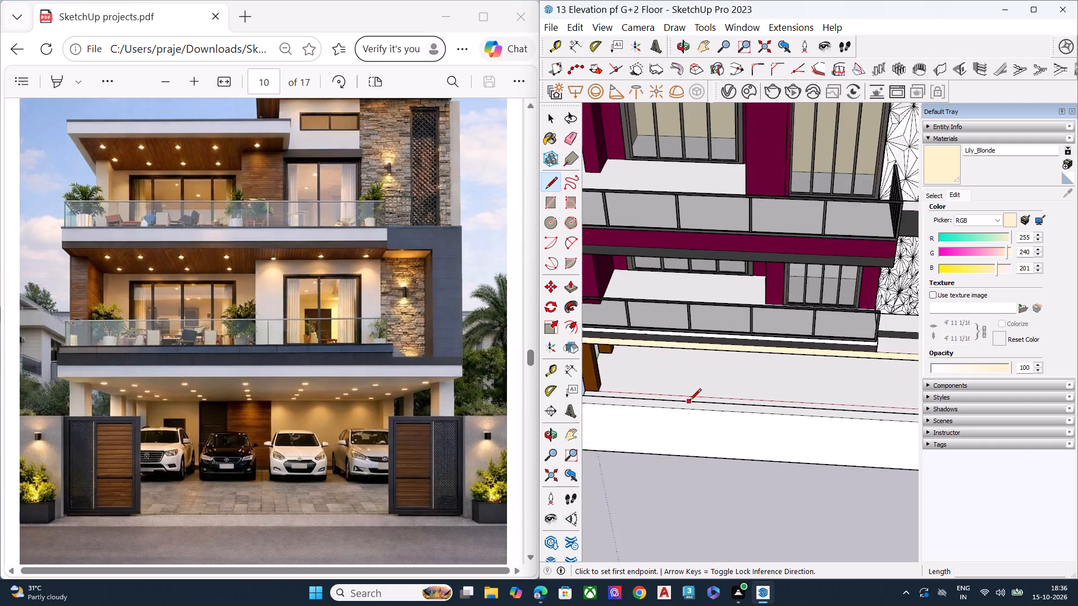
scroll(620, 387, up, 3)
scroll(758, 391, down, 5)
scroll(631, 394, up, 5)
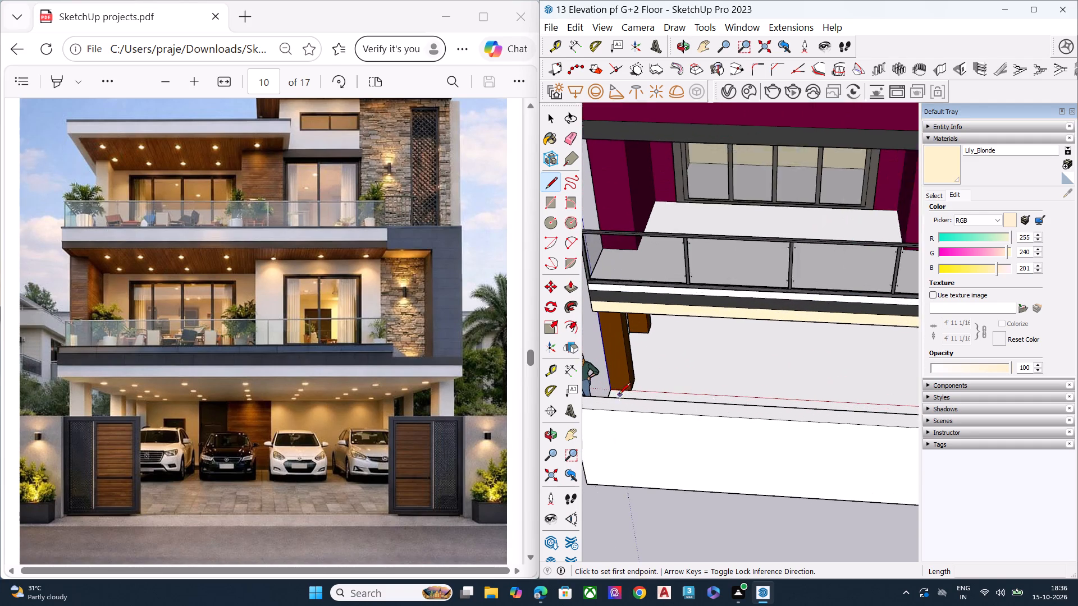
scroll(619, 395, up, 2)
click(631, 401)
click(628, 410)
key(space)
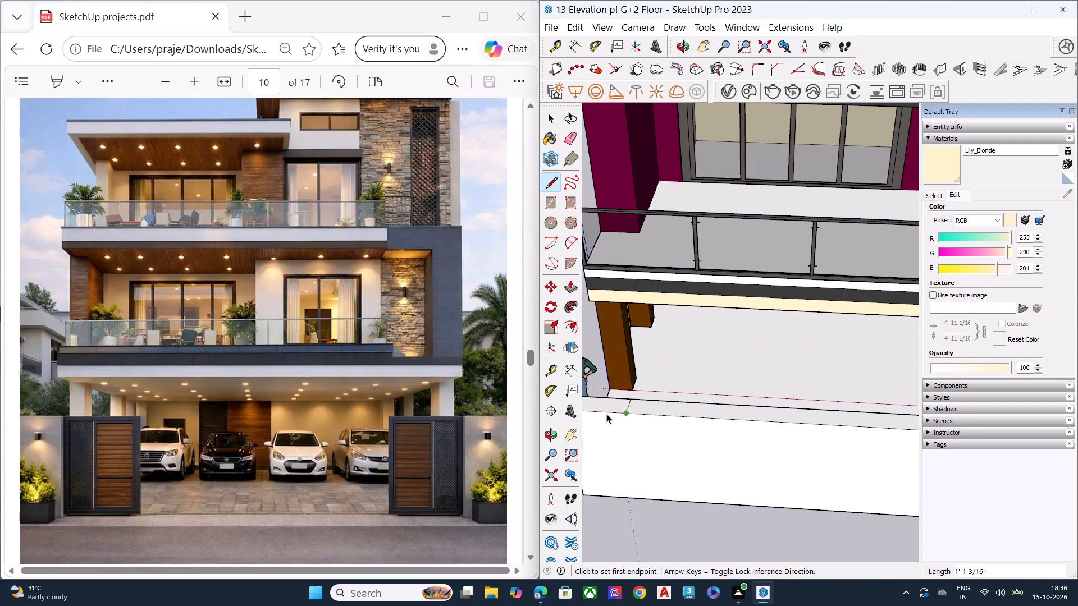
Draw a second line across the boundary wall's top toward its other end, marking the far side of the gate opening.
scroll(589, 406, down, 9)
scroll(710, 416, down, 3)
scroll(708, 418, up, 1)
scroll(708, 418, down, 1)
key(l)
scroll(866, 394, up, 5)
scroll(868, 392, down, 1)
scroll(868, 392, up, 1)
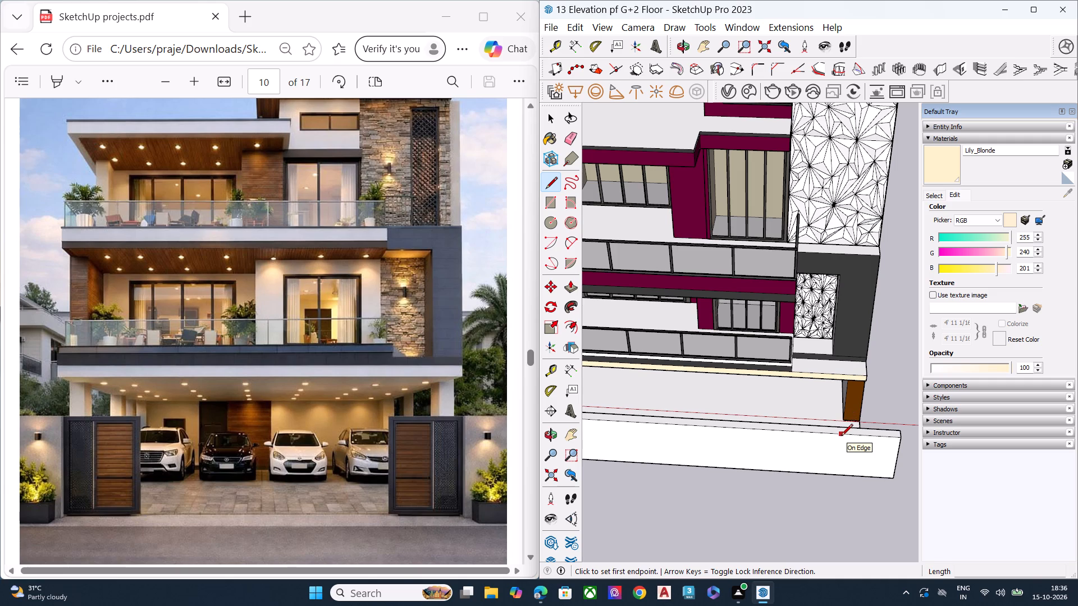
click(774, 425)
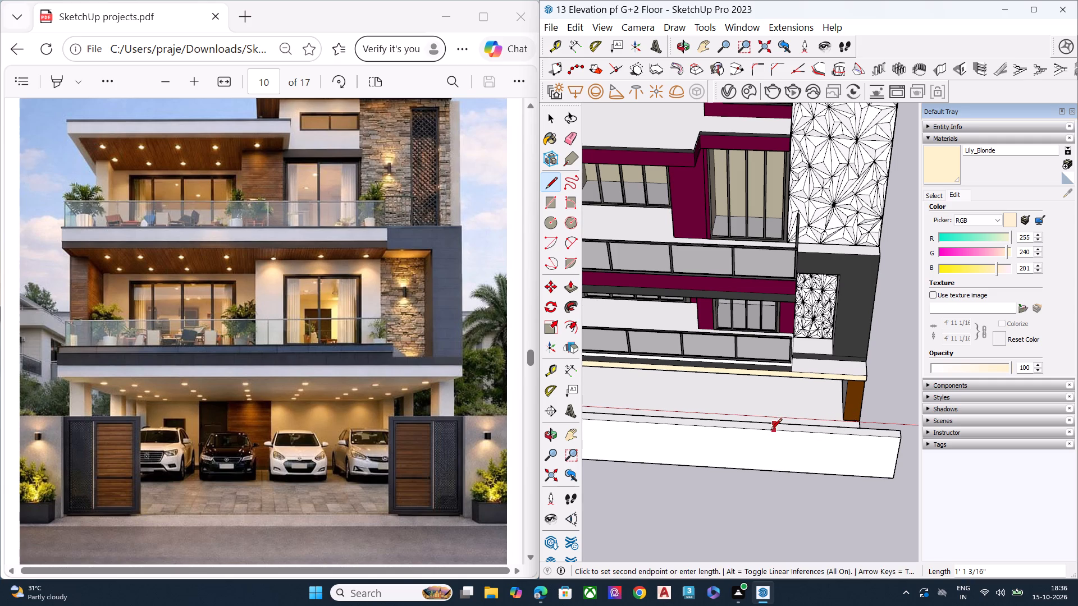
click(770, 431)
key(space)
Push the wall's top section between the two lines down about 6' 8 1/2" to cut the gate opening.
scroll(803, 442, down, 5)
scroll(680, 435, up, 3)
scroll(677, 434, down, 2)
scroll(677, 434, up, 3)
double_click(686, 423)
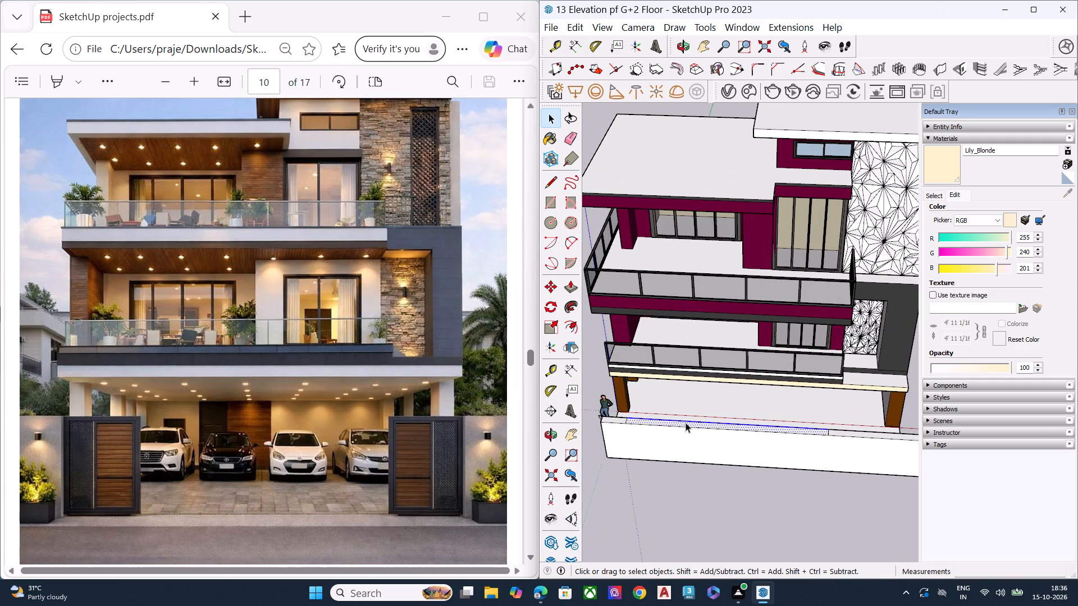
key(p)
click(631, 423)
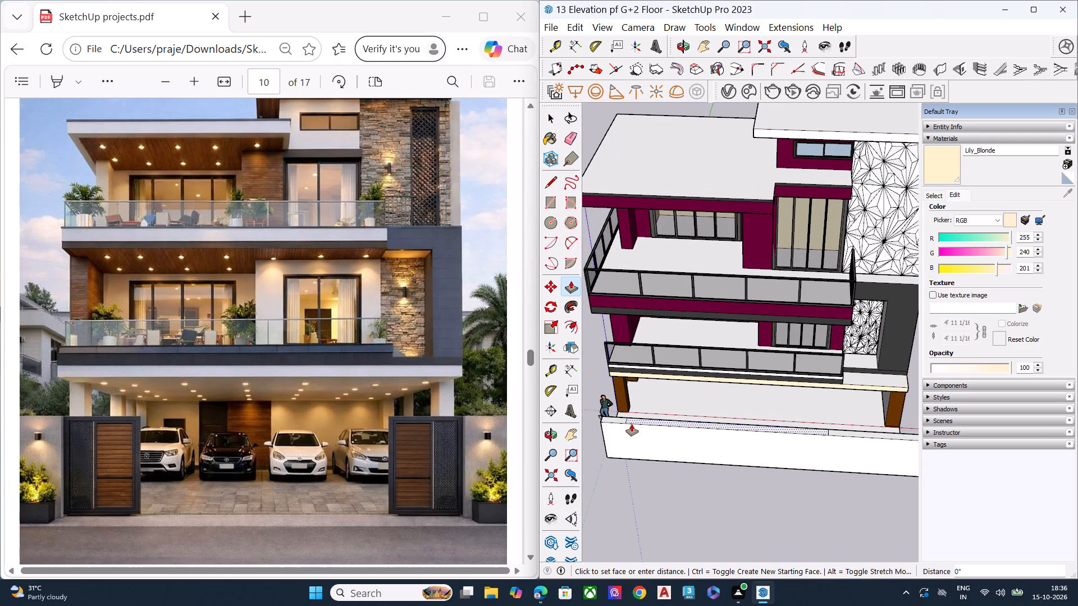
middle_drag(642, 457, 626, 319)
scroll(616, 392, up, 1)
scroll(627, 462, up, 8)
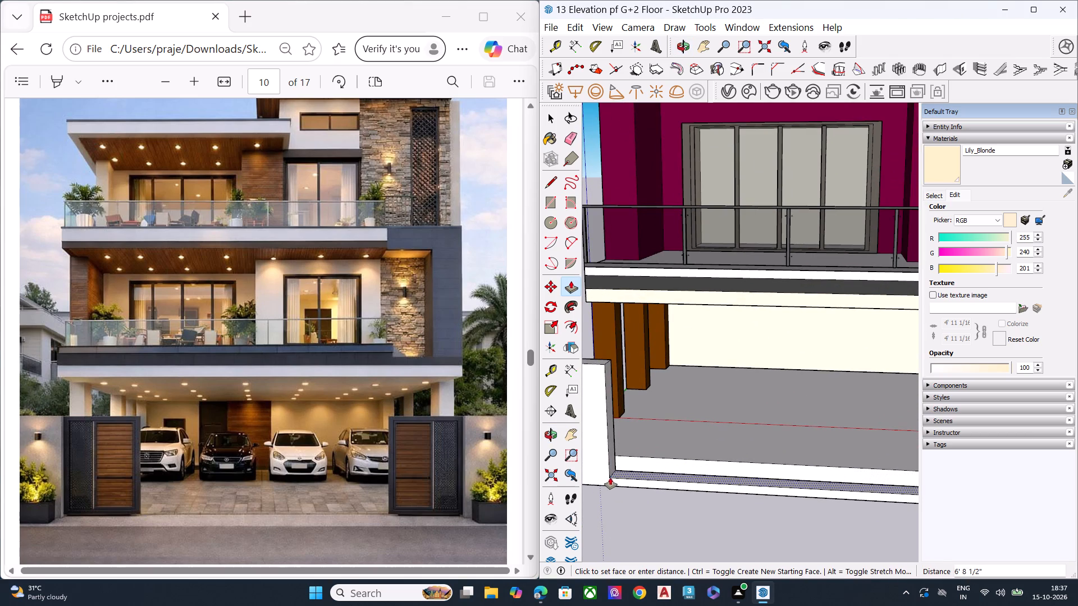
click(610, 481)
key(space)
click(631, 506)
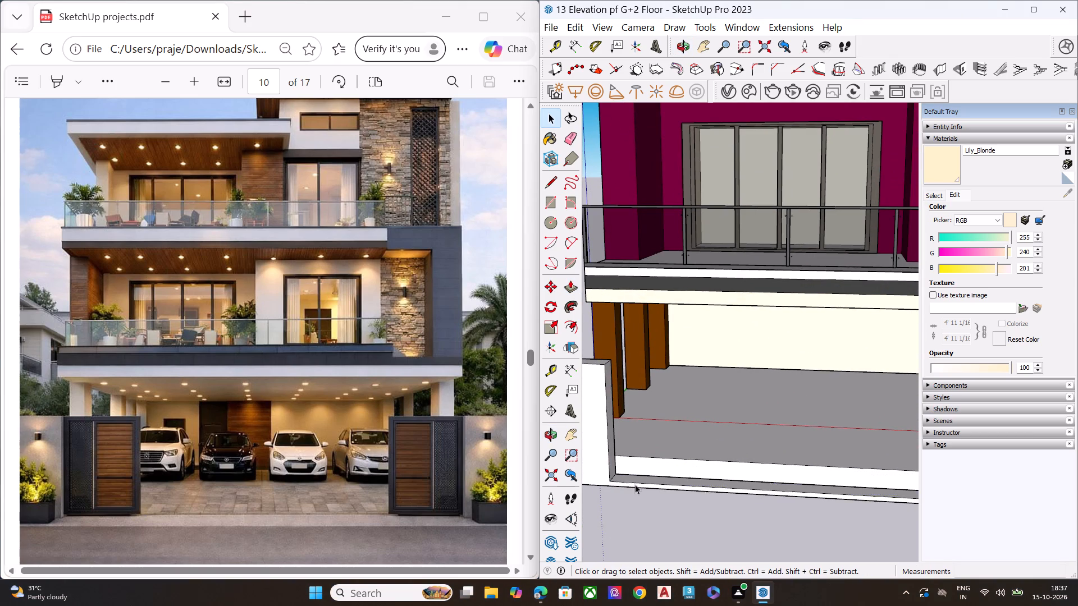
Look through the SketchUp models in the Downloads folder for a gate to import, and leave without importing anything.
scroll(655, 452, down, 9)
scroll(609, 449, down, 4)
middle_drag(689, 460, 704, 439)
scroll(710, 469, up, 2)
scroll(710, 477, down, 2)
scroll(710, 477, up, 1)
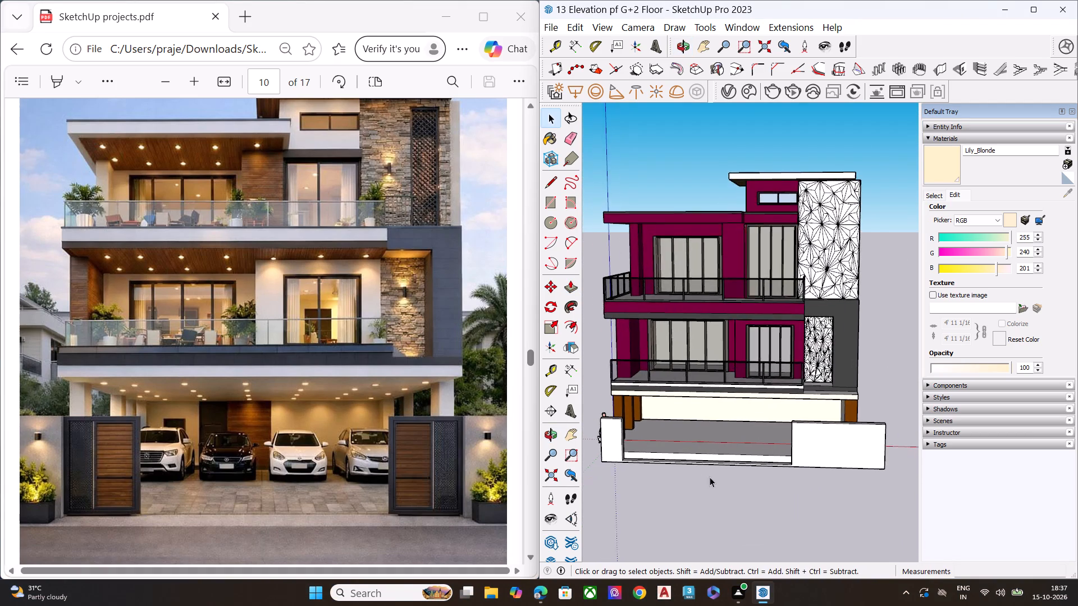
click(690, 484)
click(555, 27)
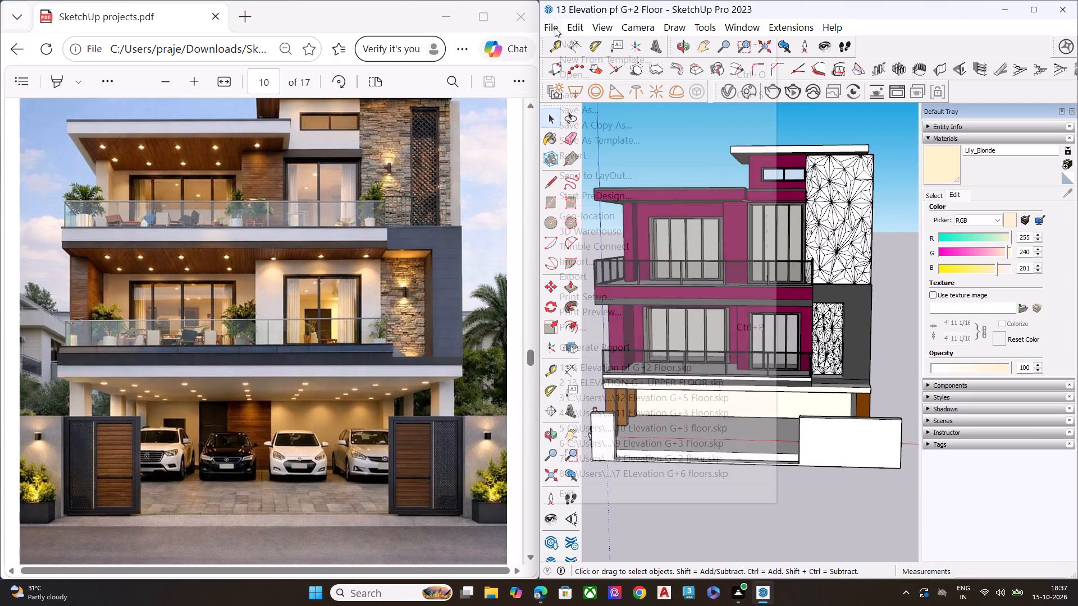
click(632, 261)
scroll(704, 246, down, 2)
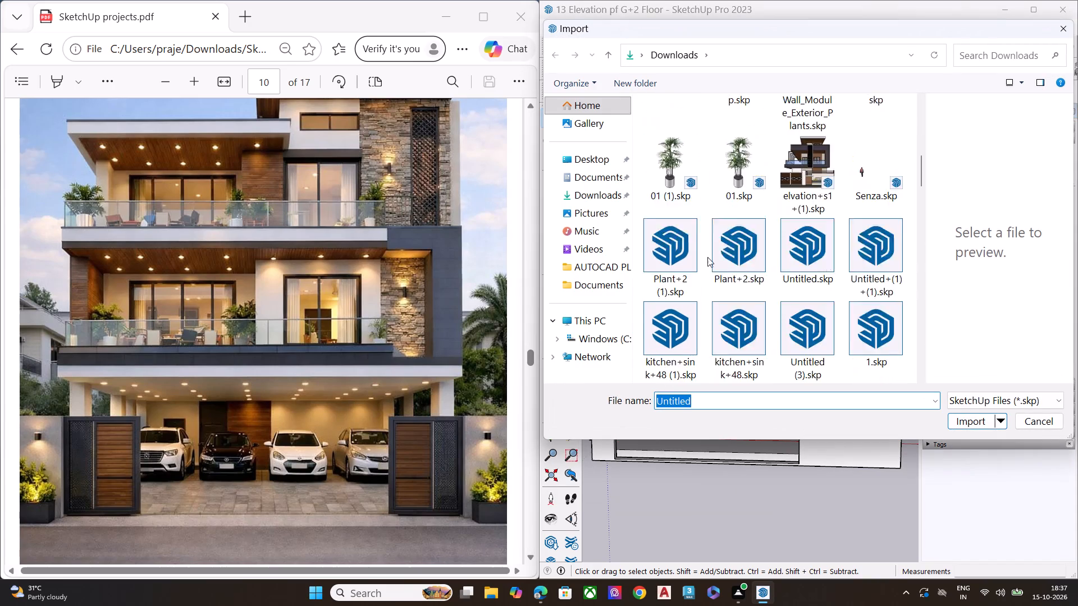
scroll(707, 257, down, 5)
scroll(749, 279, down, 8)
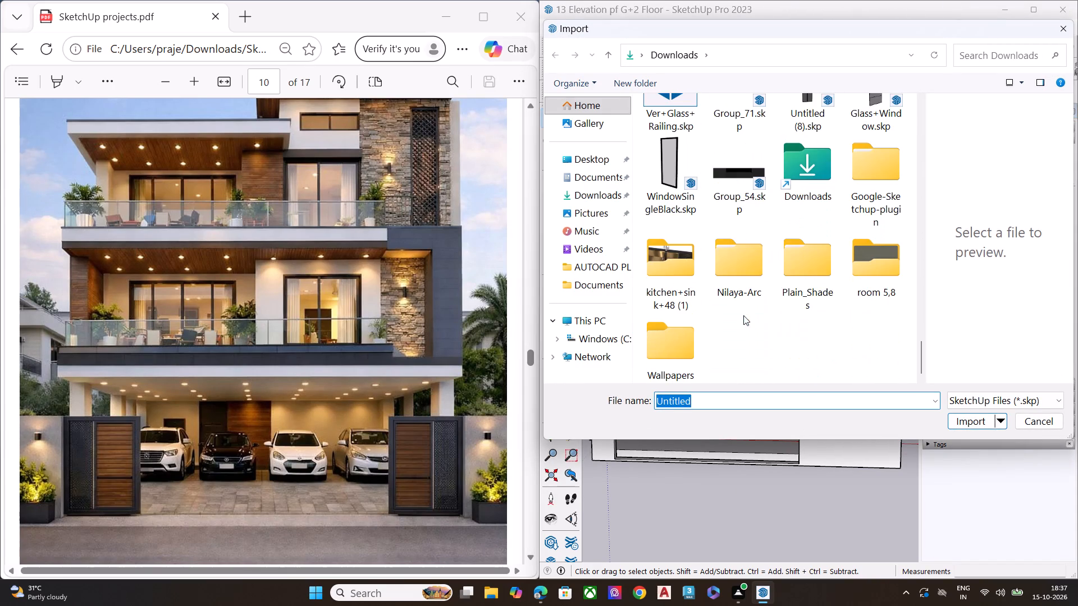
scroll(743, 315, down, 1)
scroll(744, 315, up, 5)
scroll(744, 315, down, 3)
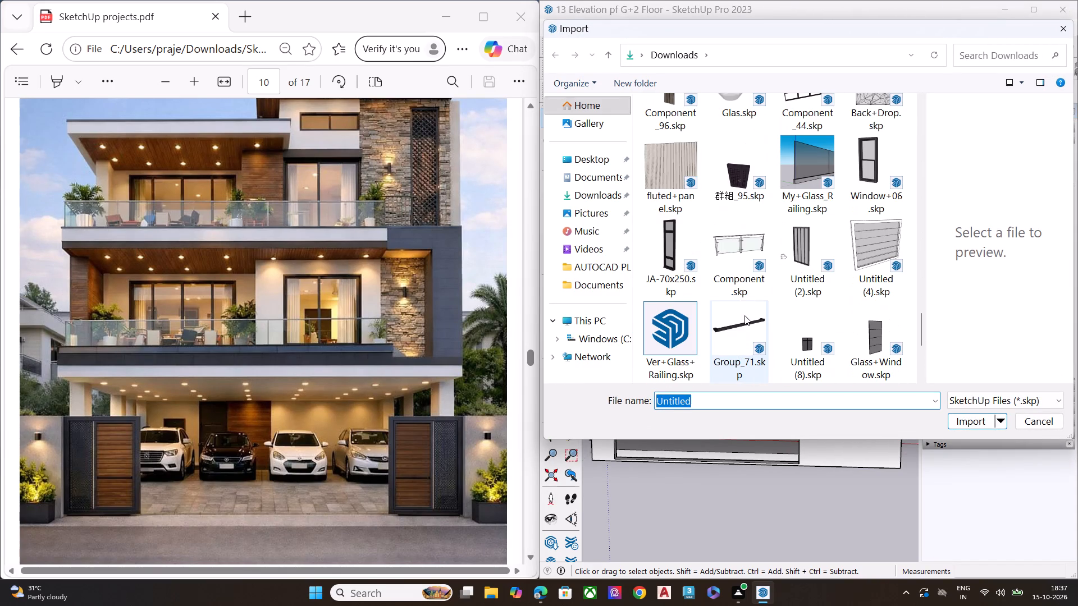
scroll(744, 315, up, 1)
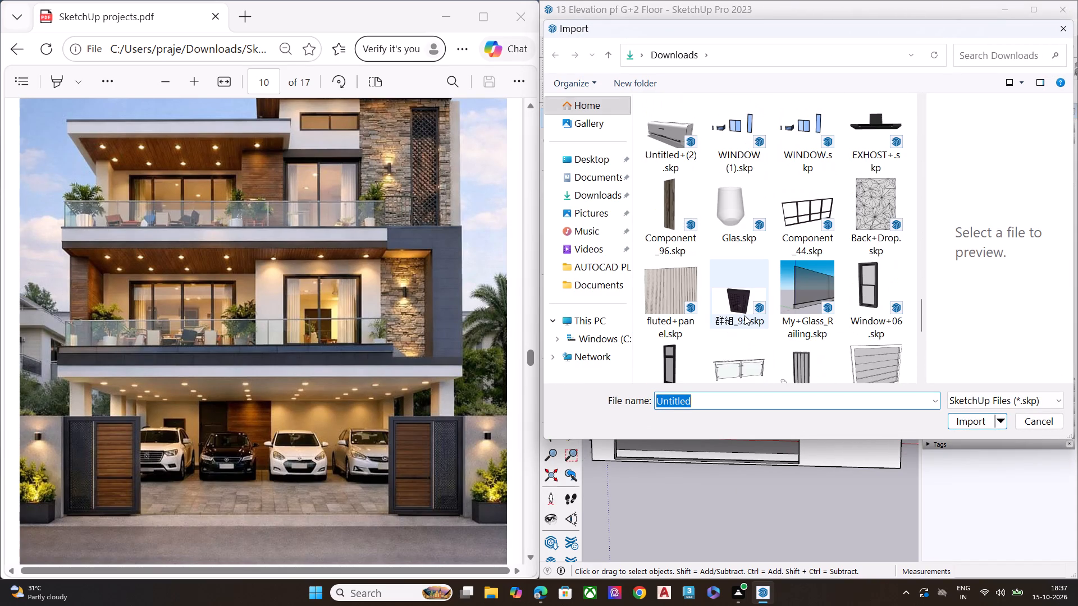
scroll(744, 315, up, 4)
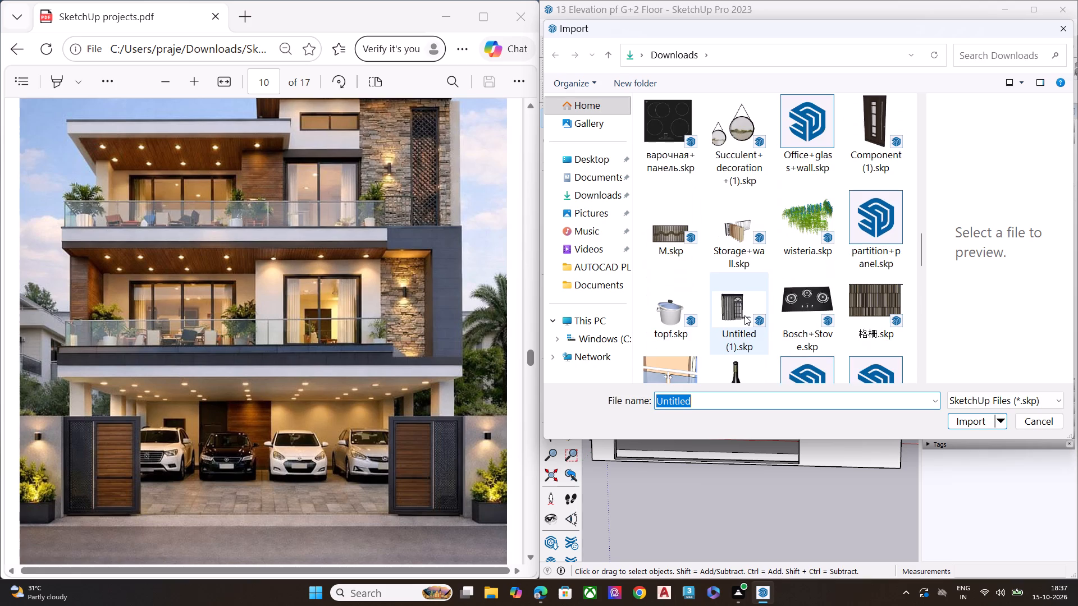
scroll(744, 315, up, 2)
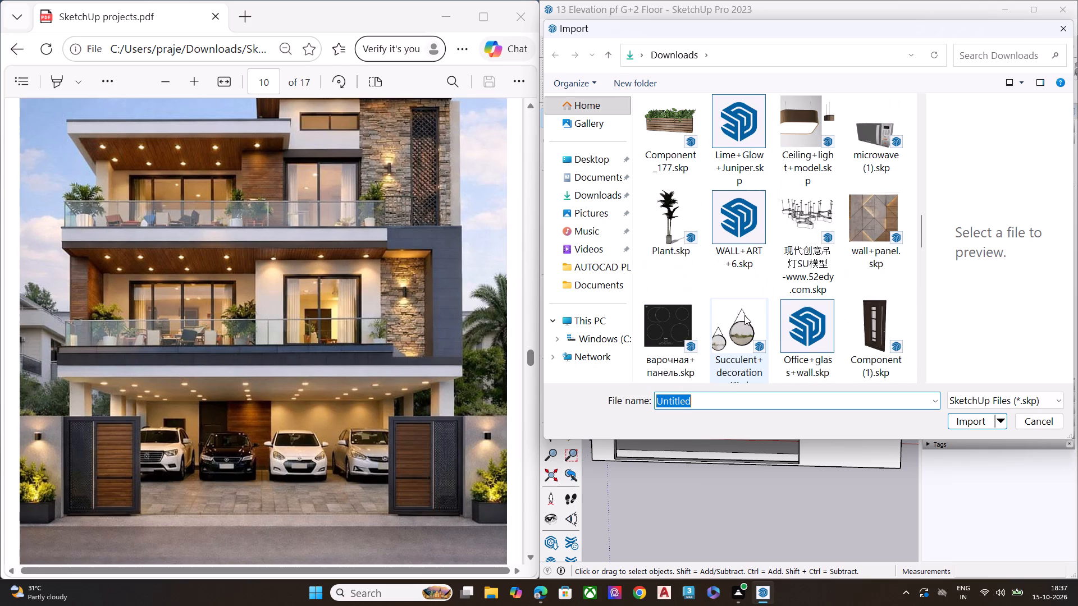
scroll(744, 315, up, 3)
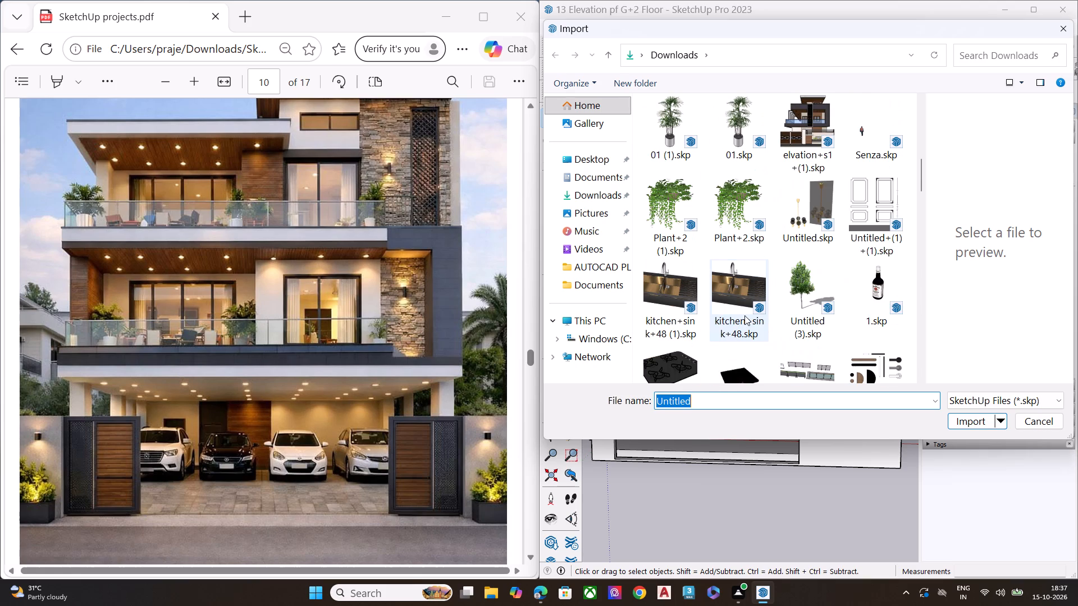
scroll(744, 315, up, 2)
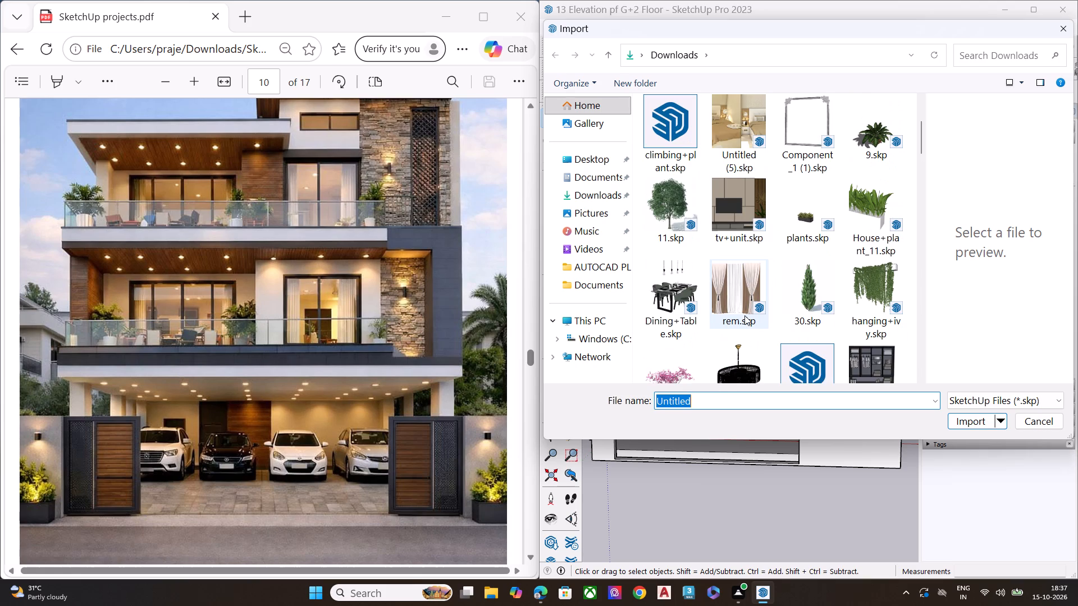
scroll(744, 315, up, 4)
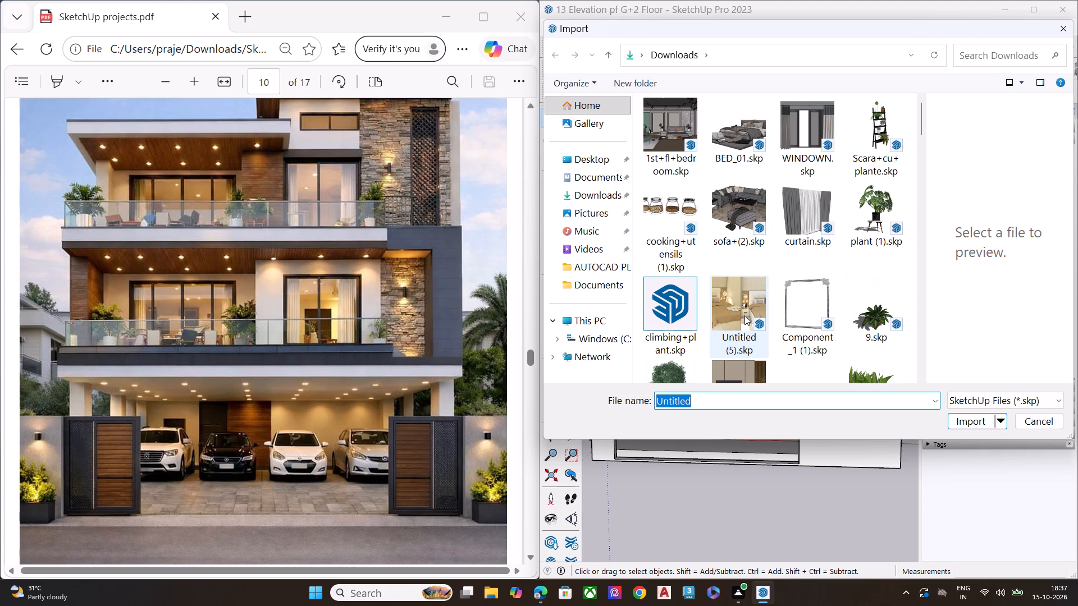
scroll(744, 315, up, 2)
scroll(751, 312, down, 4)
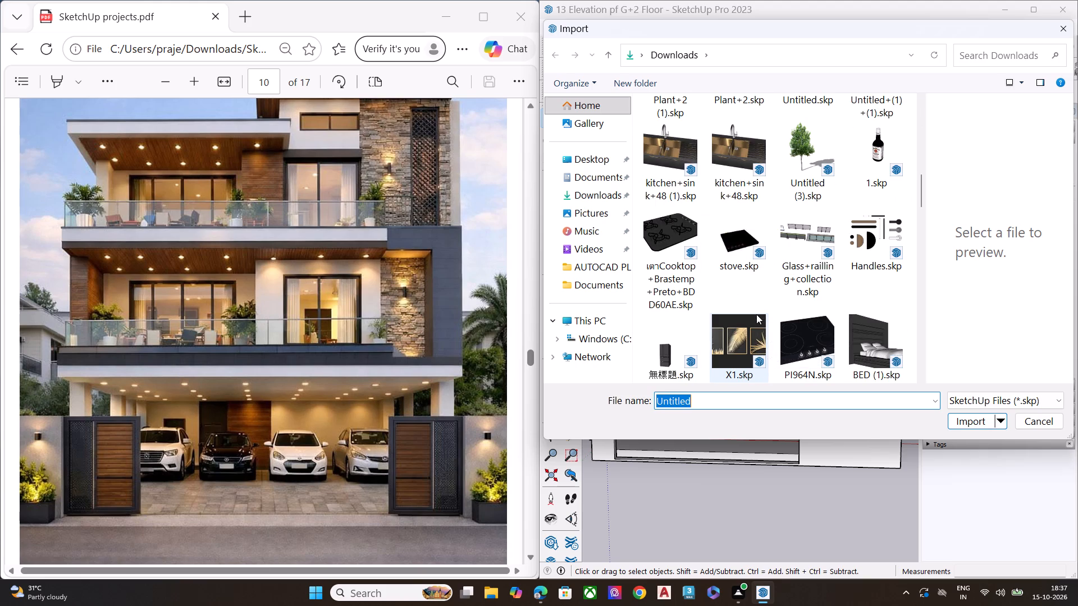
scroll(756, 314, down, 4)
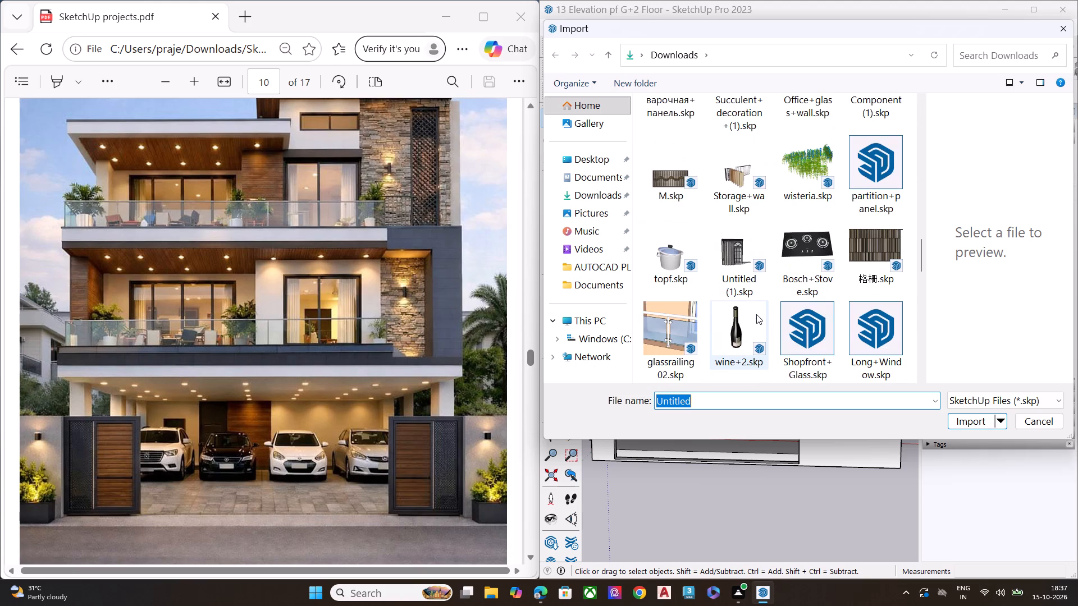
scroll(756, 314, down, 4)
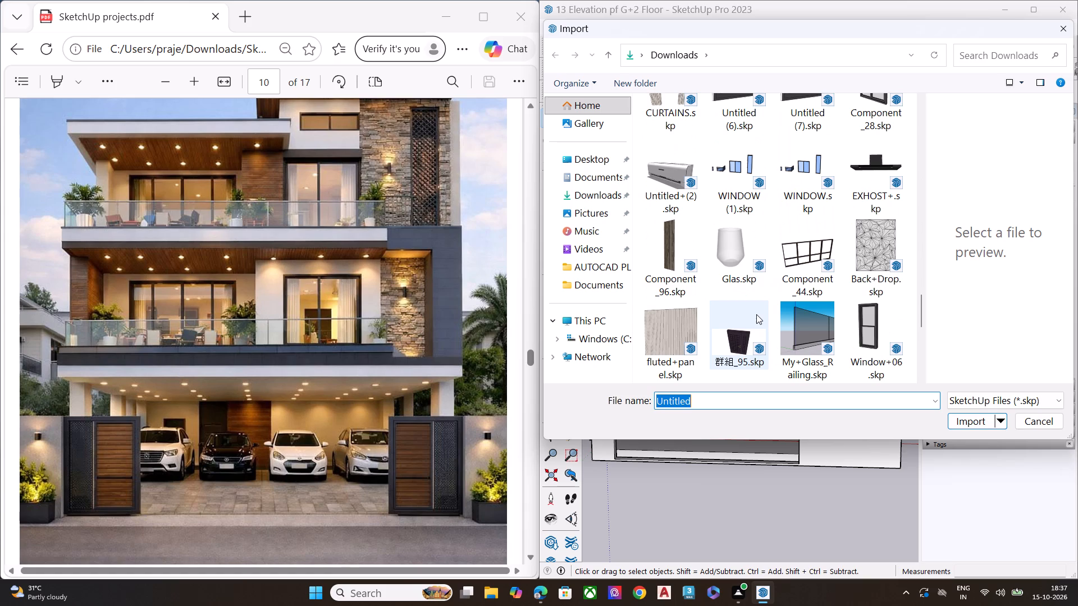
scroll(755, 314, down, 2)
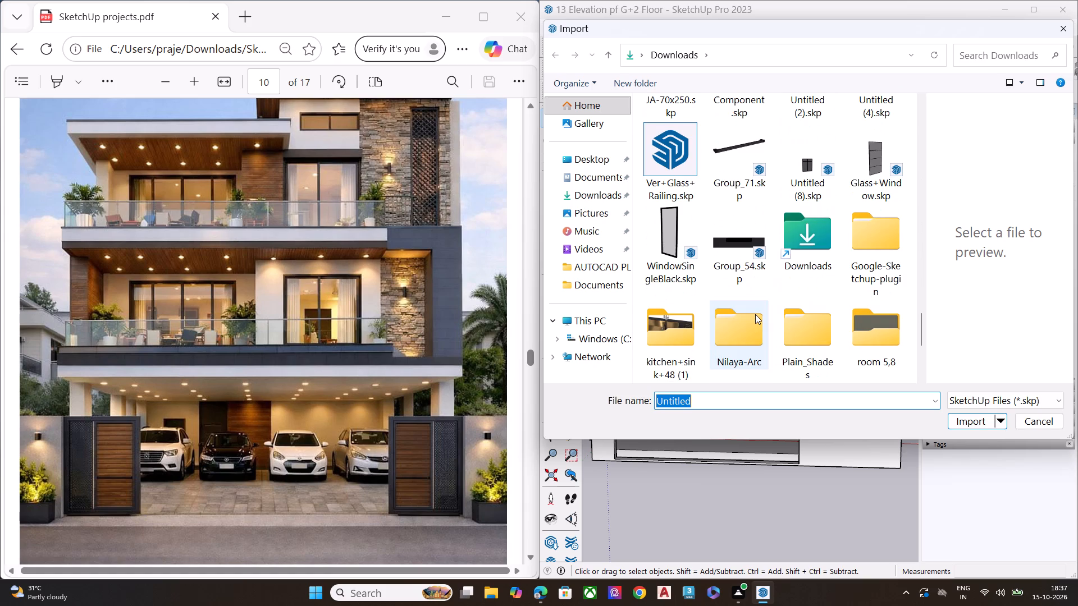
scroll(755, 314, down, 1)
scroll(755, 314, up, 1)
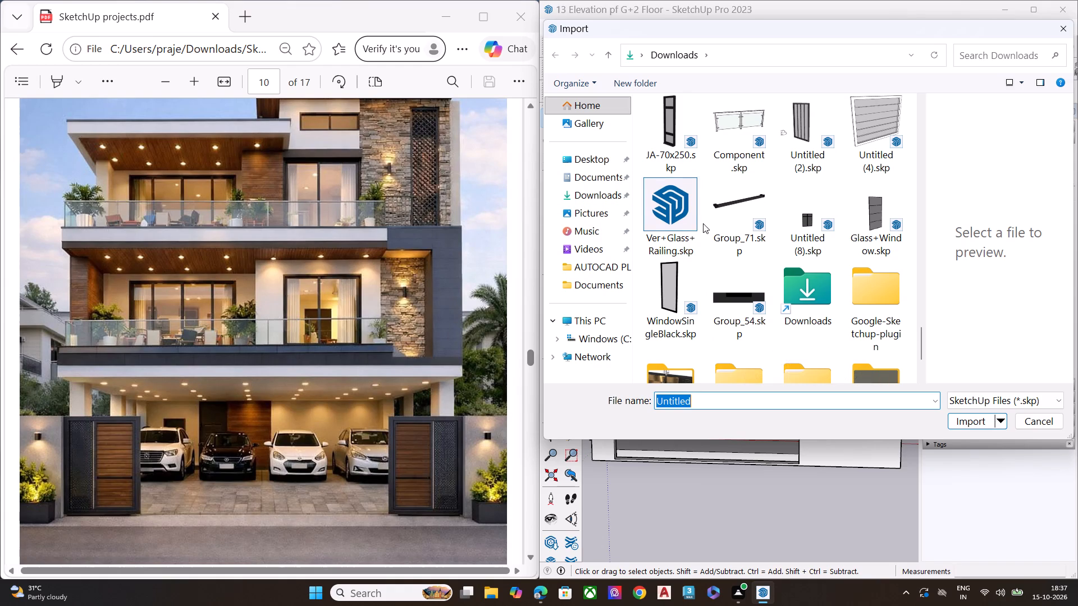
scroll(710, 222, up, 3)
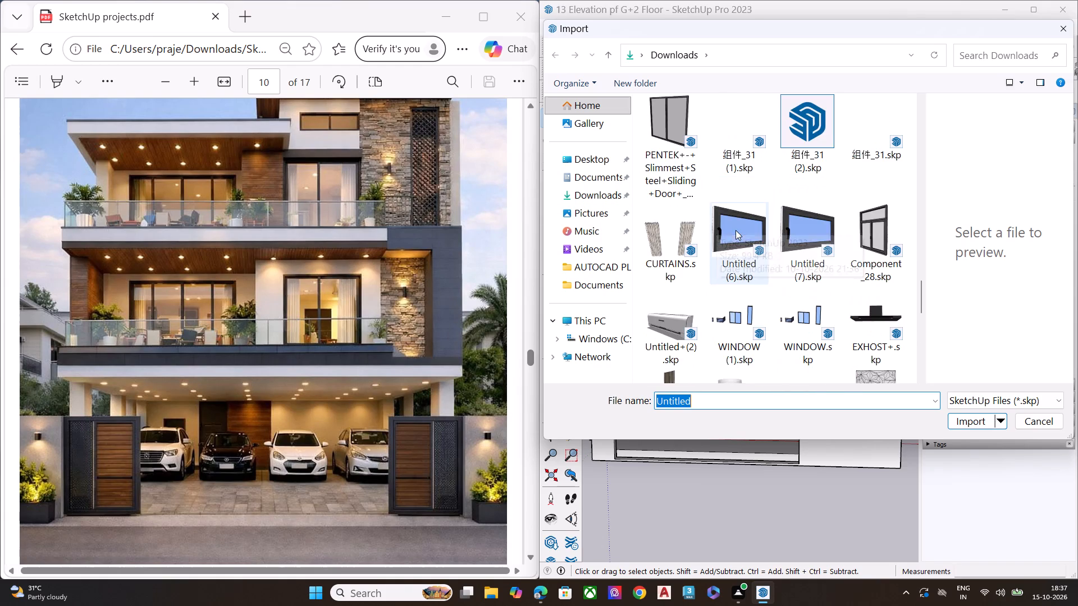
scroll(736, 230, up, 3)
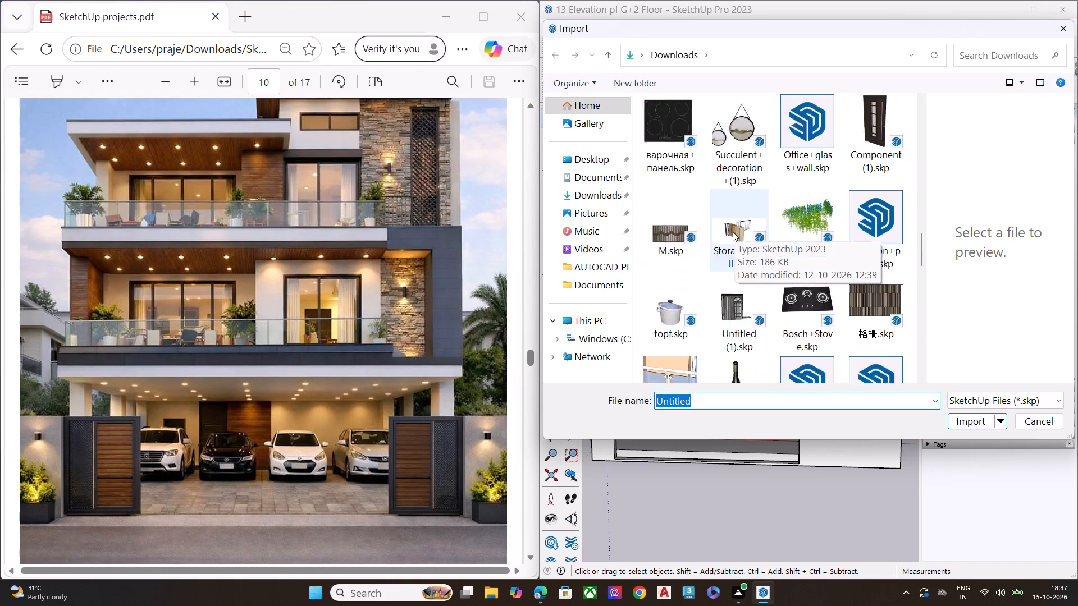
scroll(733, 232, up, 1)
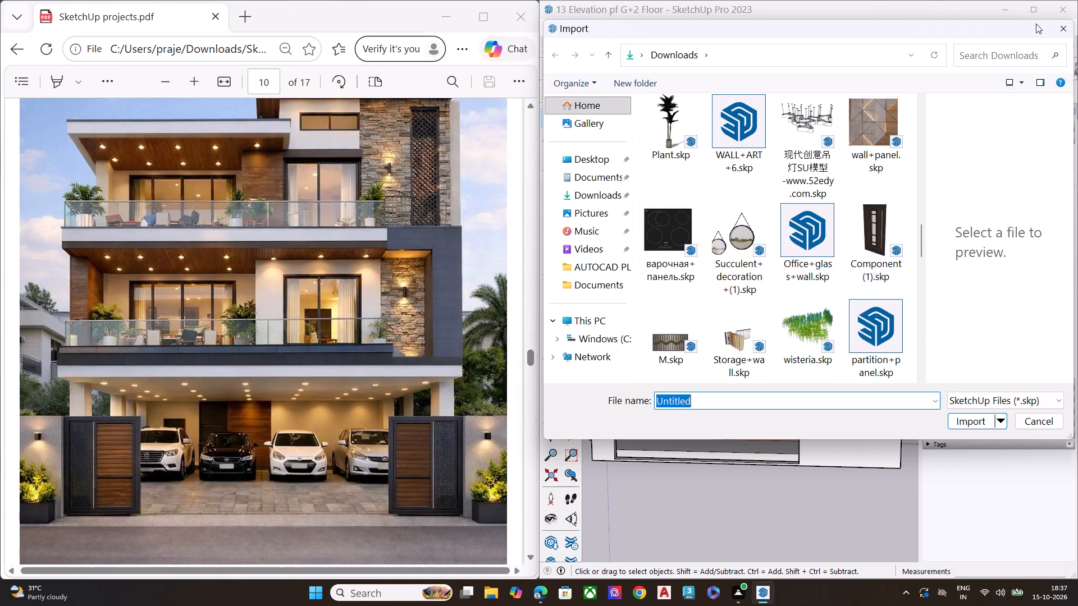
click(1059, 34)
Search the Chaos Cosmos library for "gate" and download the Gate 243 022 model.
click(730, 93)
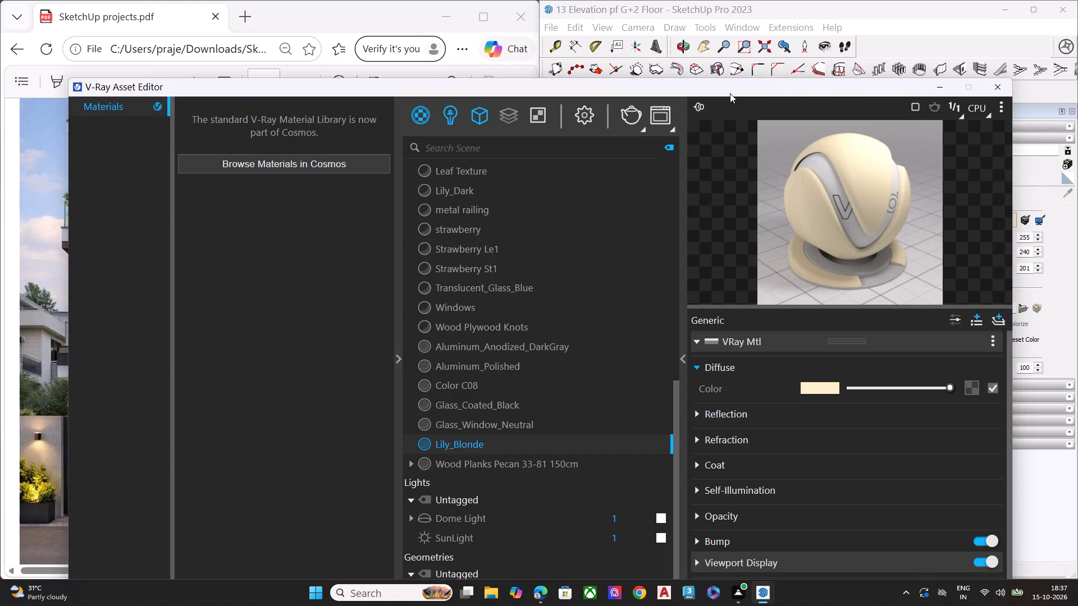
click(353, 158)
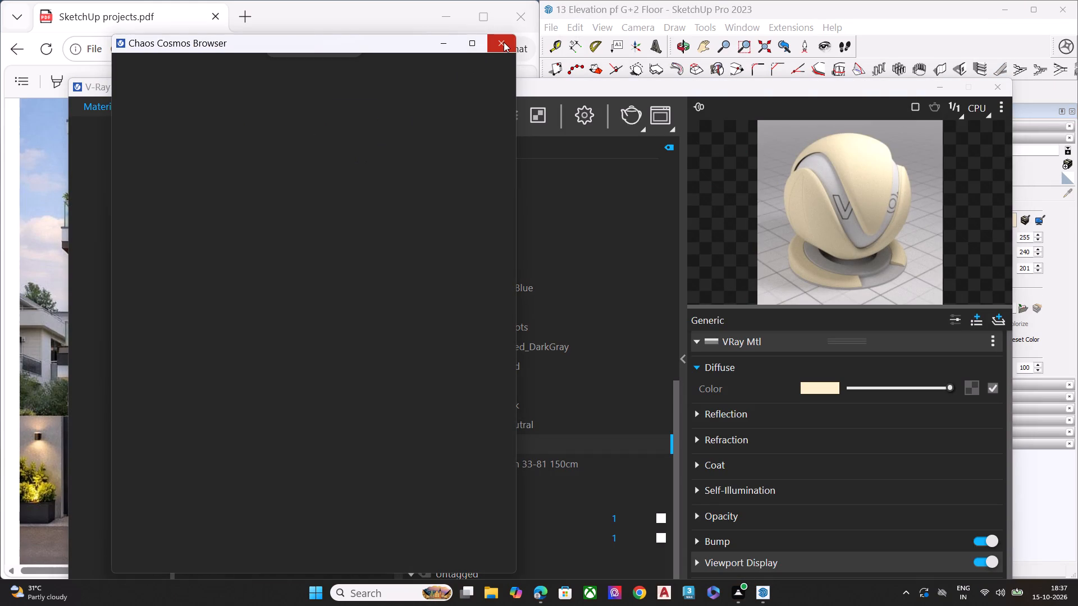
click(504, 42)
click(346, 169)
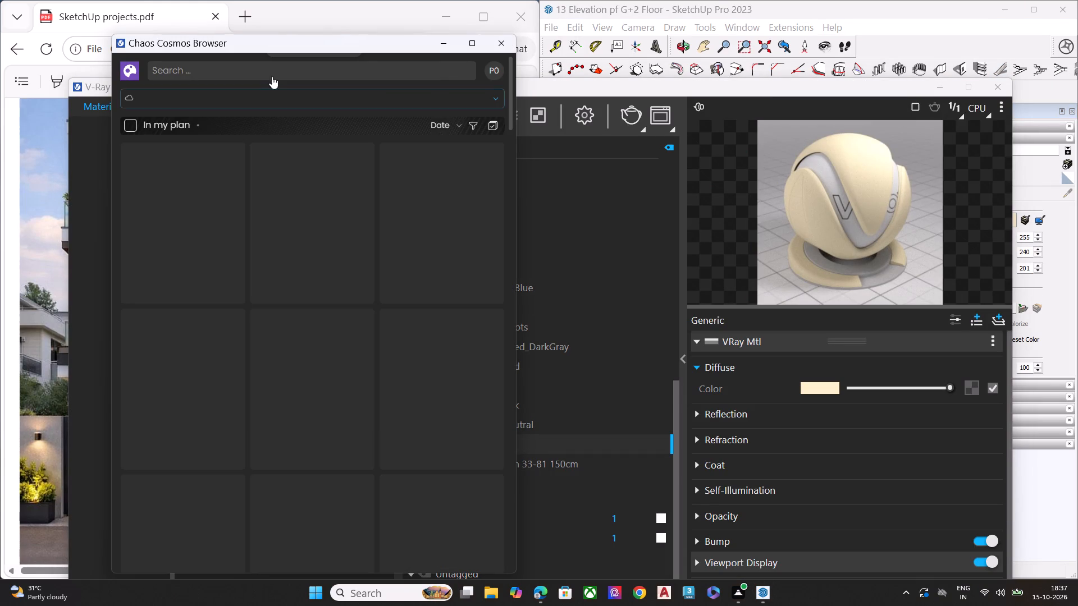
click(272, 75)
click(267, 60)
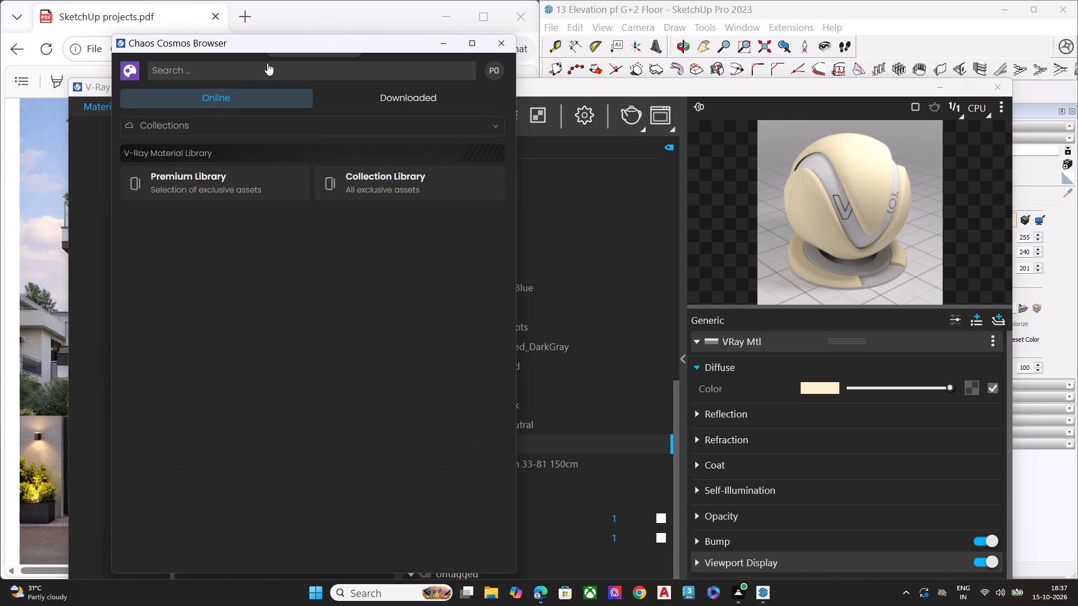
click(268, 66)
click(193, 319)
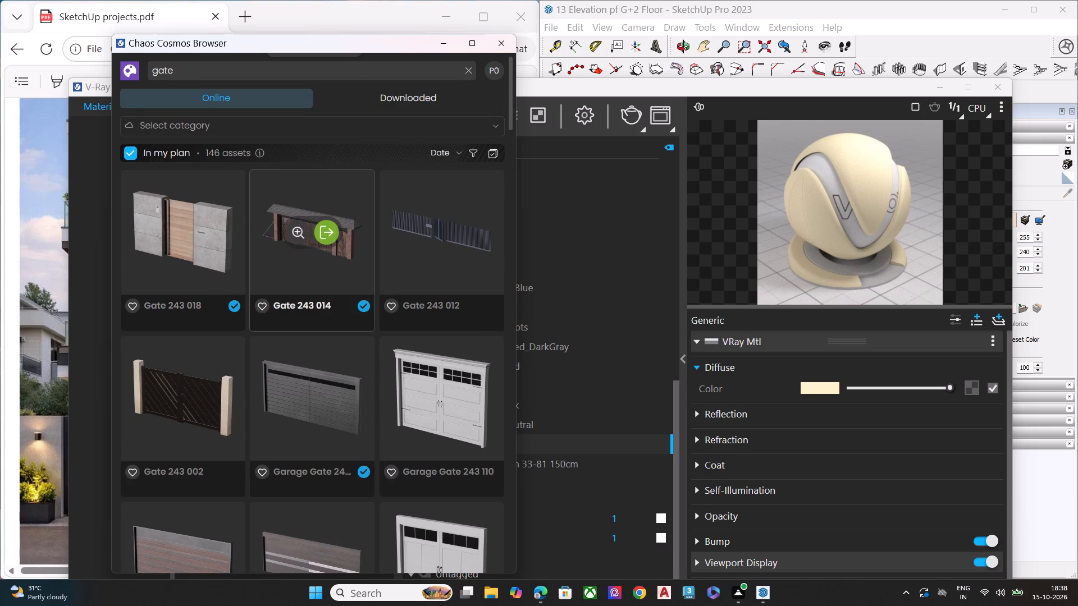
scroll(272, 273, down, 3)
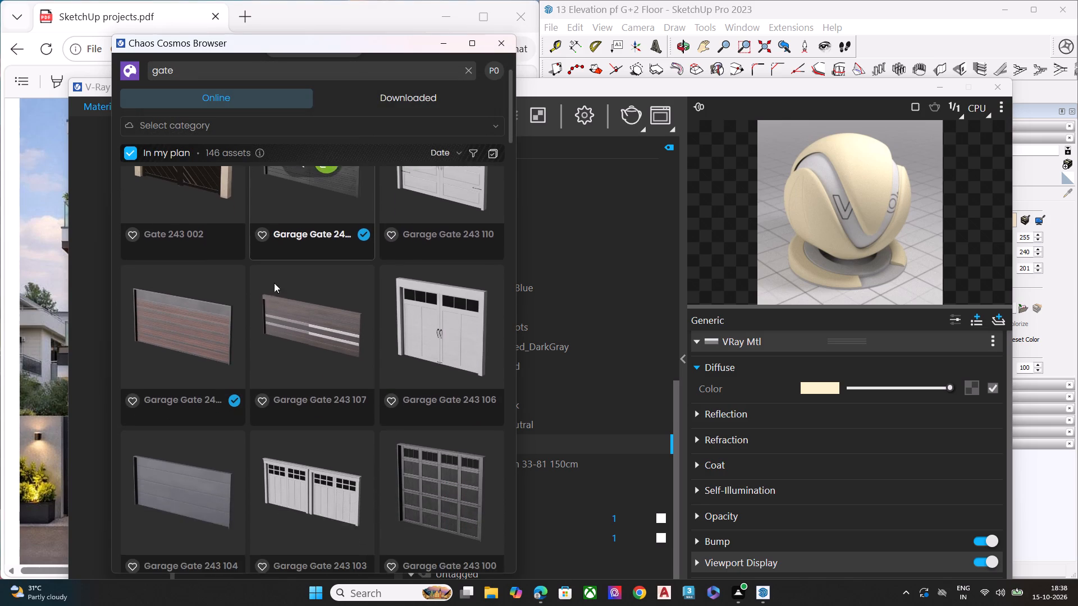
scroll(275, 287, down, 4)
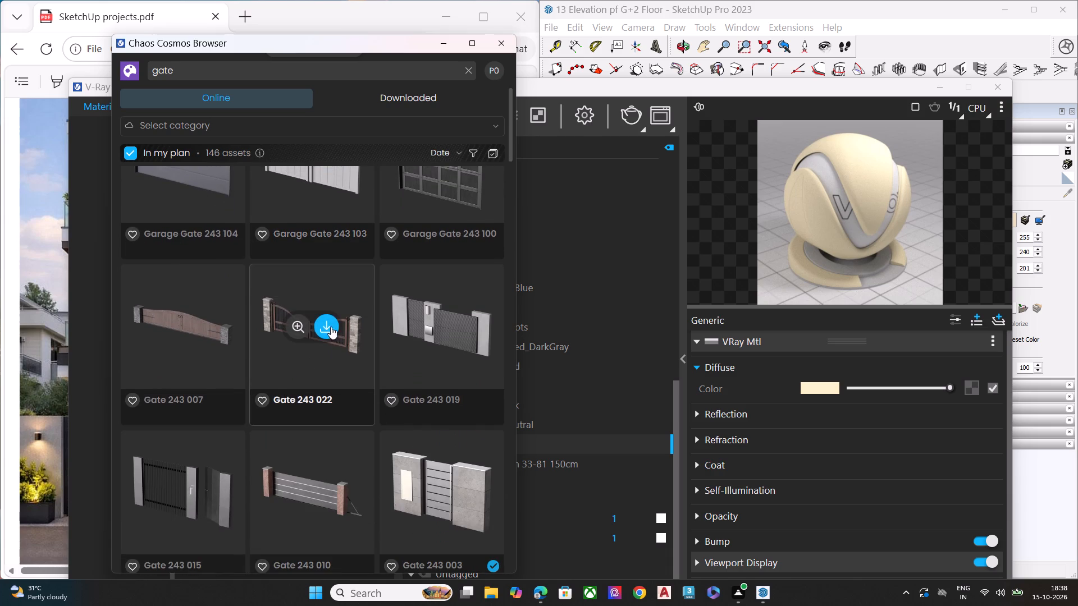
click(325, 325)
scroll(289, 411, down, 2)
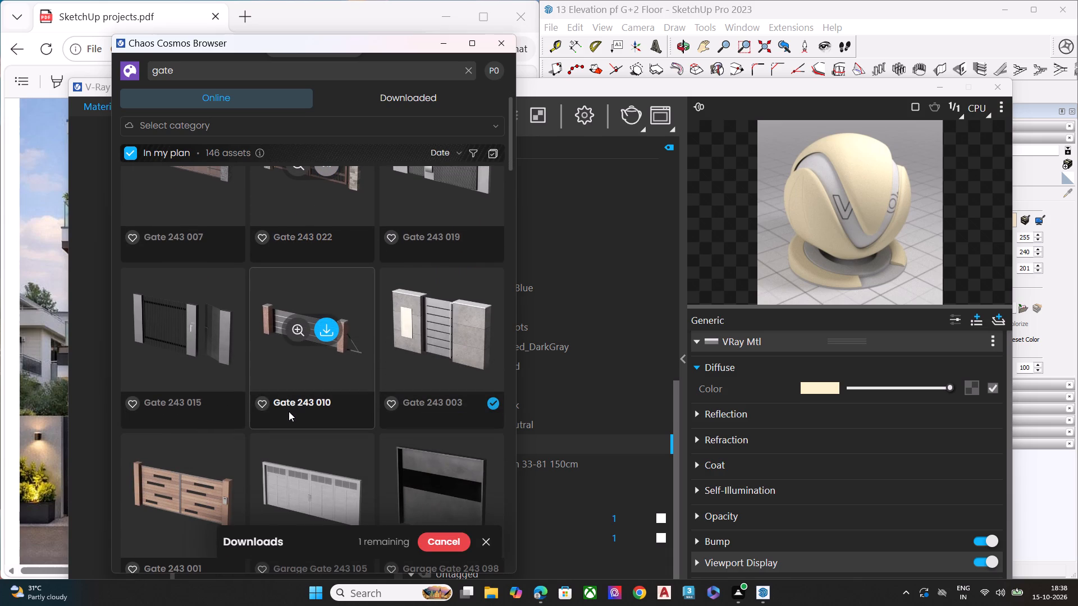
scroll(289, 411, up, 2)
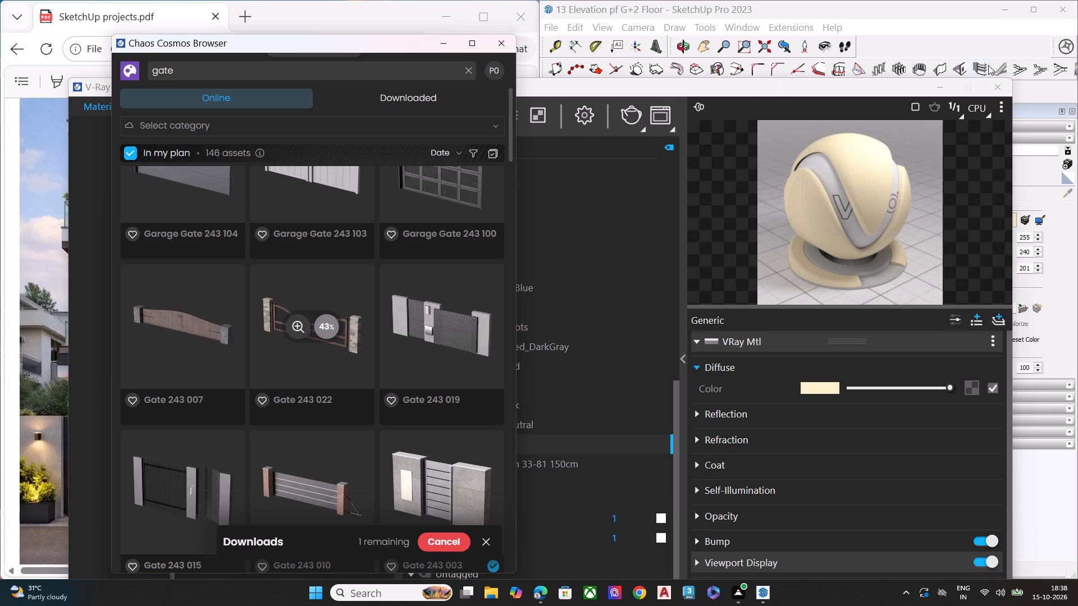
click(996, 96)
Import the downloaded Gate 243 022 into the model and place one copy in front of the boundary wall's gate opening.
scroll(775, 259, down, 6)
middle_drag(797, 327, 496, 334)
key(space)
scroll(737, 330, up, 7)
middle_drag(755, 339, 769, 301)
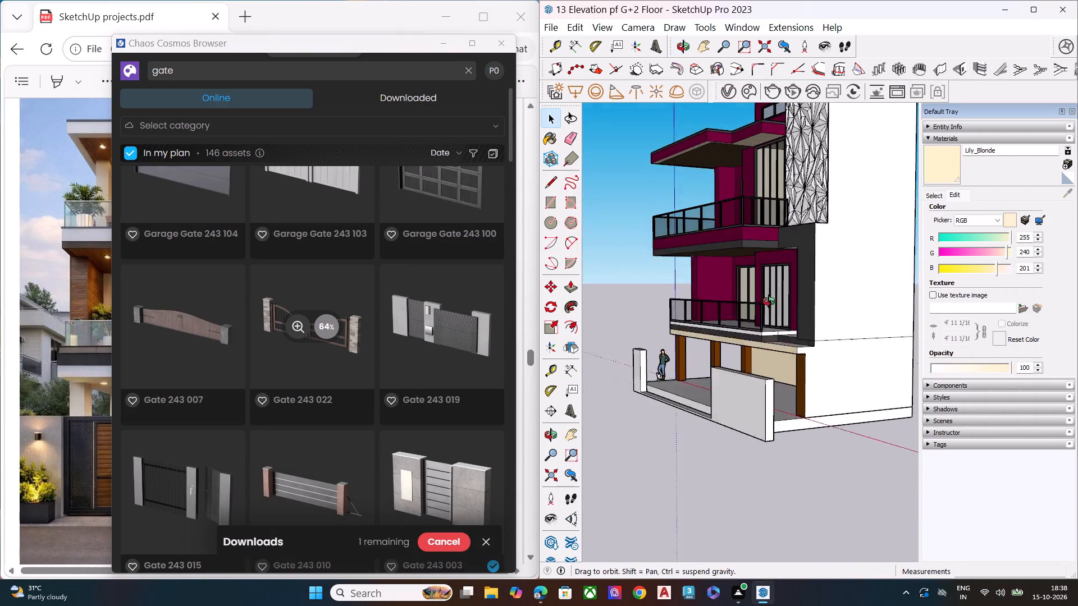
middle_drag(769, 301, 773, 289)
scroll(773, 316, up, 8)
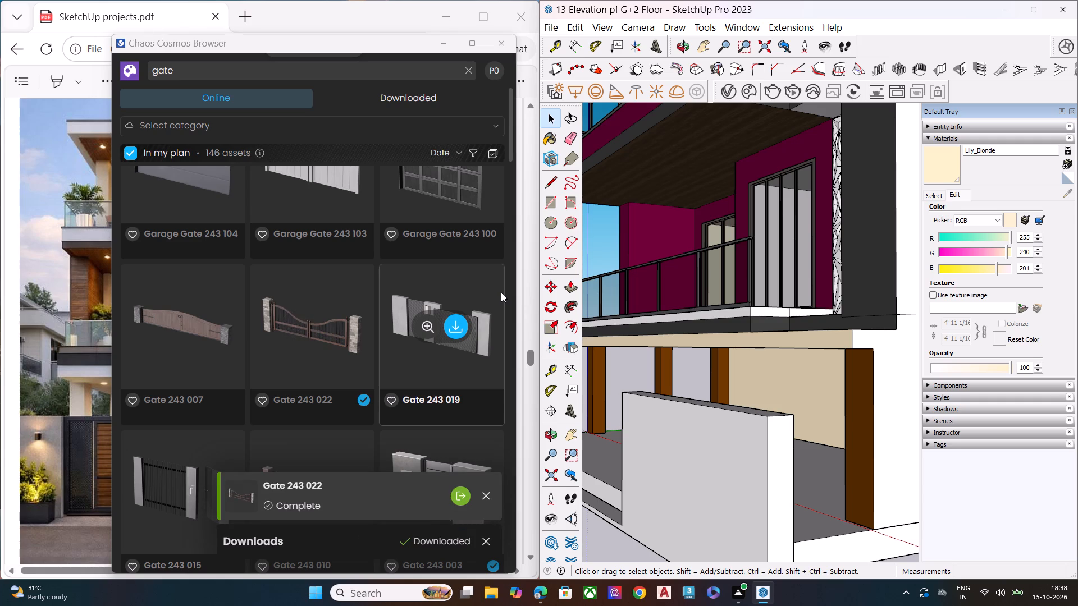
click(459, 495)
scroll(456, 258, down, 5)
scroll(577, 307, down, 5)
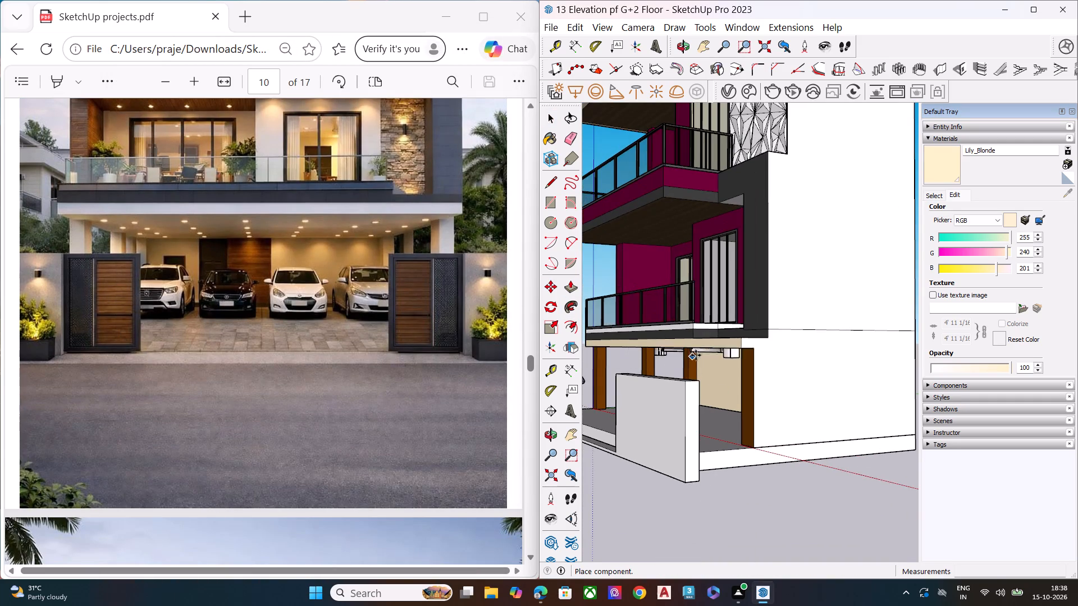
scroll(796, 349, down, 6)
scroll(695, 424, down, 2)
middle_drag(669, 438, 663, 408)
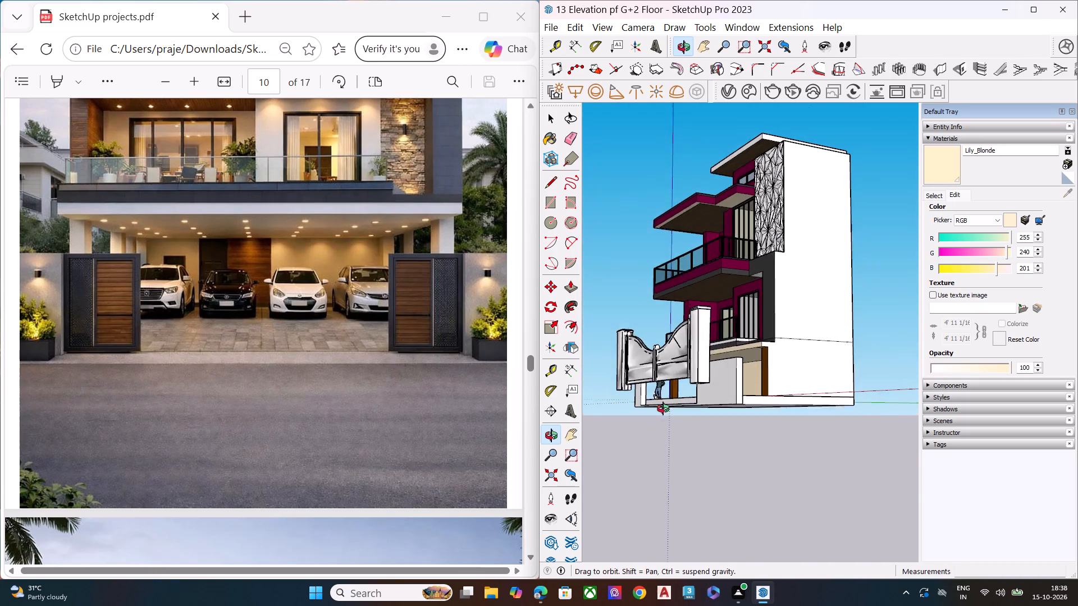
middle_drag(663, 408, 972, 558)
click(719, 443)
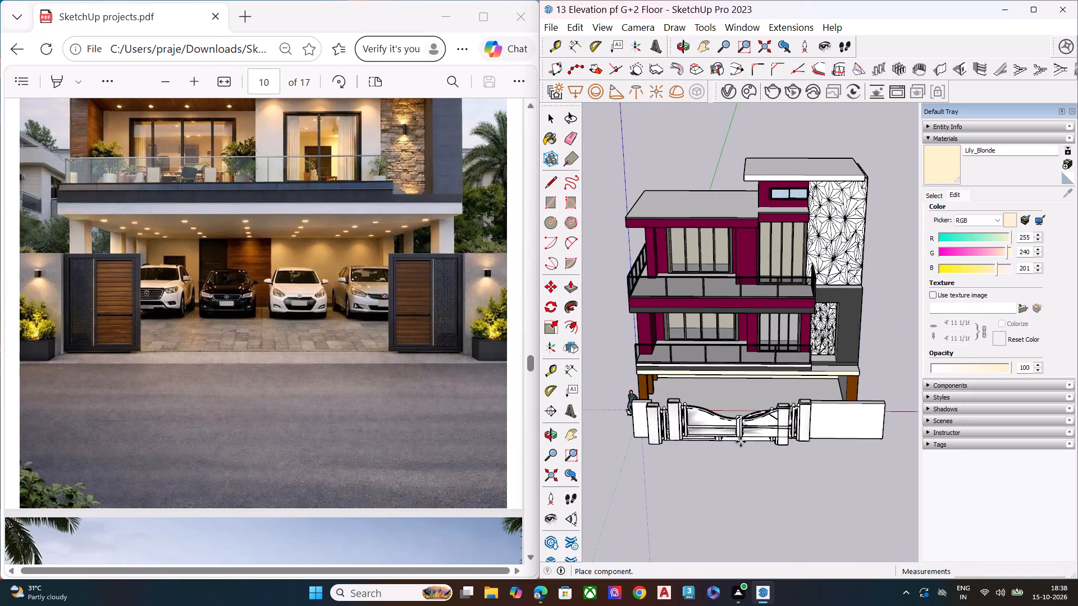
middle_drag(741, 442, 680, 489)
scroll(717, 469, up, 10)
key(Escape)
Examine how the placed gate and its posts line up with the boundary wall and the edges of the gate opening.
scroll(756, 432, up, 1)
middle_drag(756, 432, 552, 460)
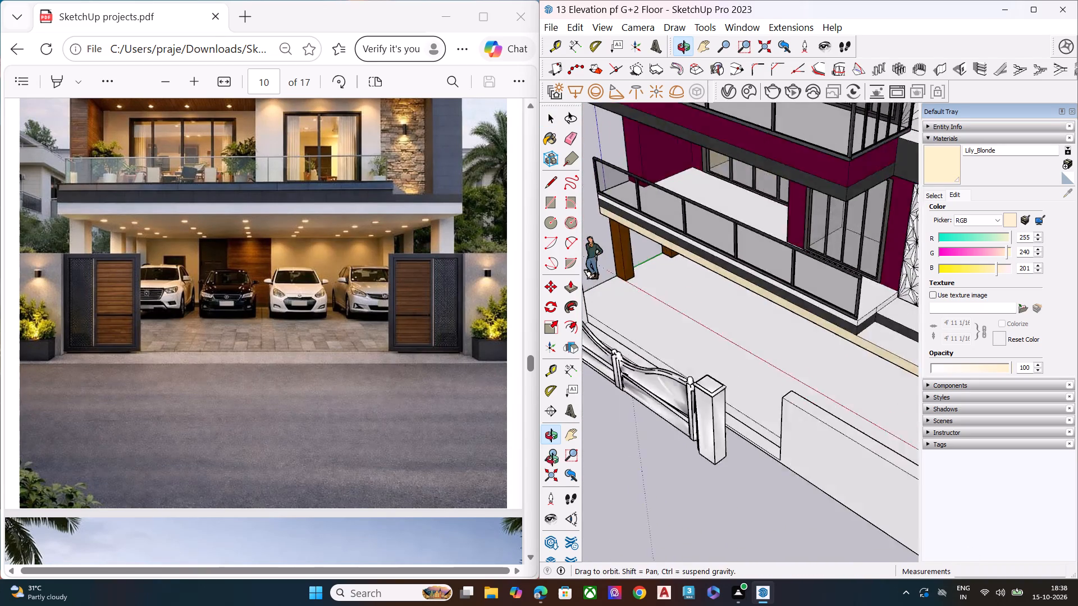
middle_drag(552, 460, 517, 458)
scroll(727, 403, up, 5)
middle_drag(731, 406, 743, 414)
middle_drag(728, 422, 879, 420)
scroll(757, 369, down, 4)
scroll(756, 369, up, 1)
scroll(756, 369, down, 1)
middle_drag(820, 392, 902, 400)
scroll(685, 337, down, 10)
scroll(774, 359, up, 1)
scroll(775, 359, down, 1)
middle_drag(800, 357, 914, 347)
scroll(797, 352, up, 4)
scroll(790, 349, down, 1)
scroll(788, 349, up, 3)
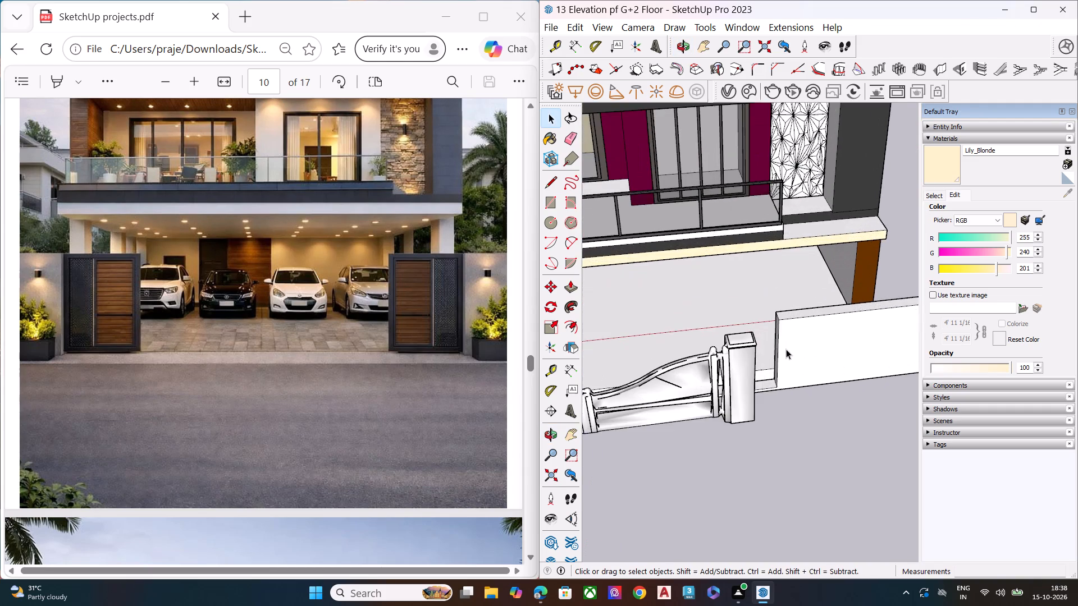
Push the gate-side end face of the right-hand boundary wall section back with Push/Pull to widen the gate opening.
scroll(786, 349, up, 2)
middle_drag(765, 325, 857, 293)
scroll(850, 297, up, 7)
click(779, 311)
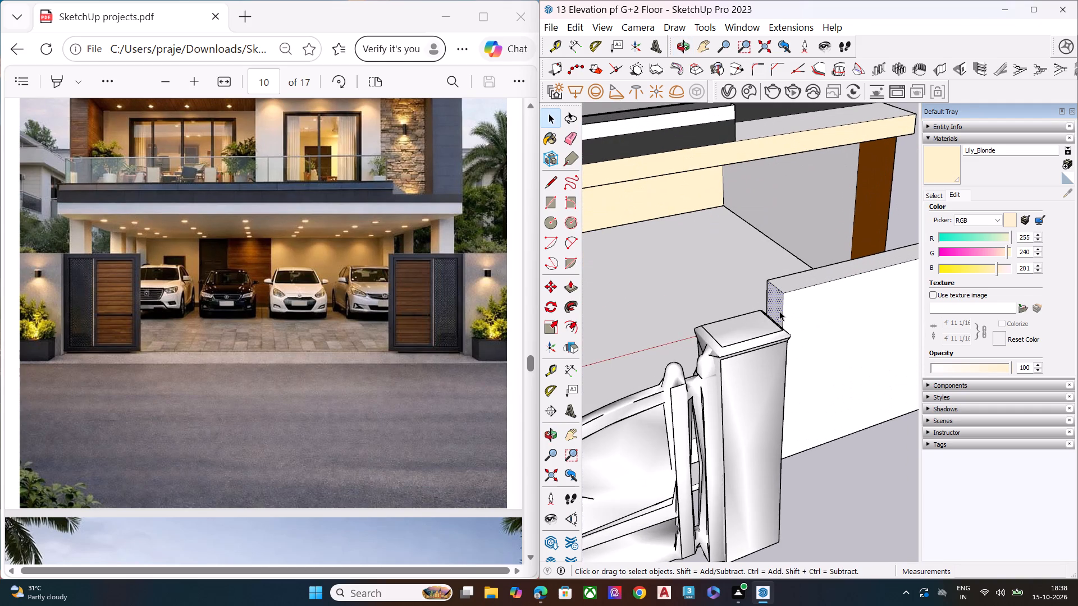
key(p)
click(779, 311)
click(856, 291)
key(space)
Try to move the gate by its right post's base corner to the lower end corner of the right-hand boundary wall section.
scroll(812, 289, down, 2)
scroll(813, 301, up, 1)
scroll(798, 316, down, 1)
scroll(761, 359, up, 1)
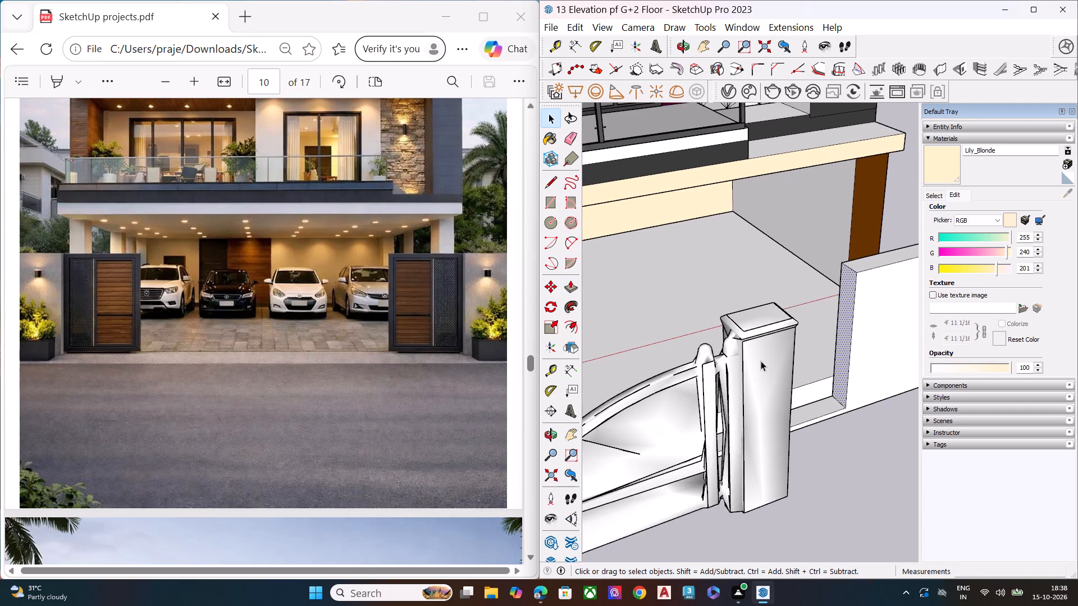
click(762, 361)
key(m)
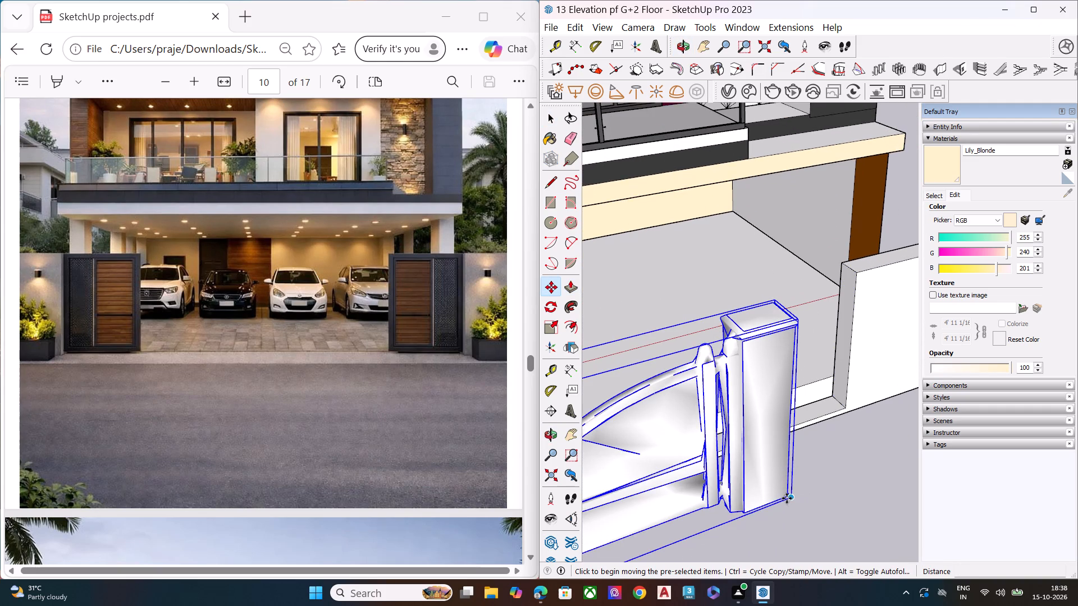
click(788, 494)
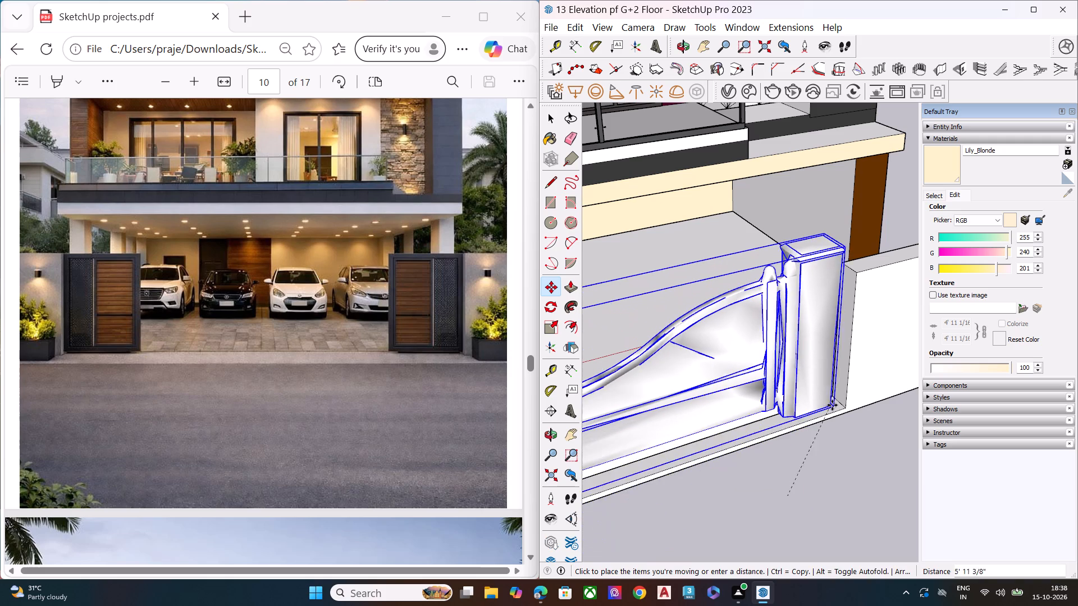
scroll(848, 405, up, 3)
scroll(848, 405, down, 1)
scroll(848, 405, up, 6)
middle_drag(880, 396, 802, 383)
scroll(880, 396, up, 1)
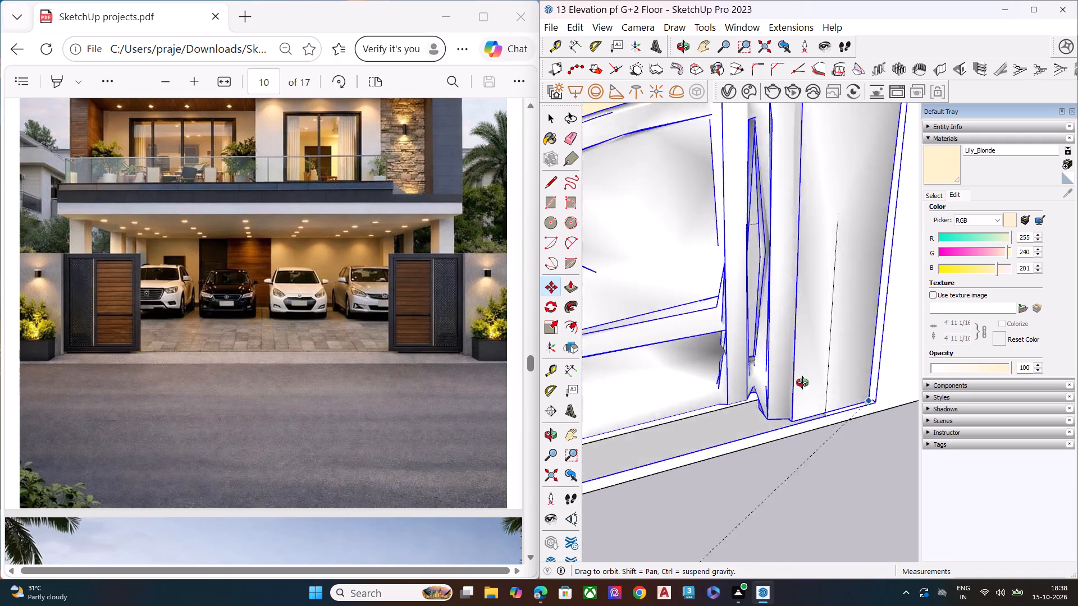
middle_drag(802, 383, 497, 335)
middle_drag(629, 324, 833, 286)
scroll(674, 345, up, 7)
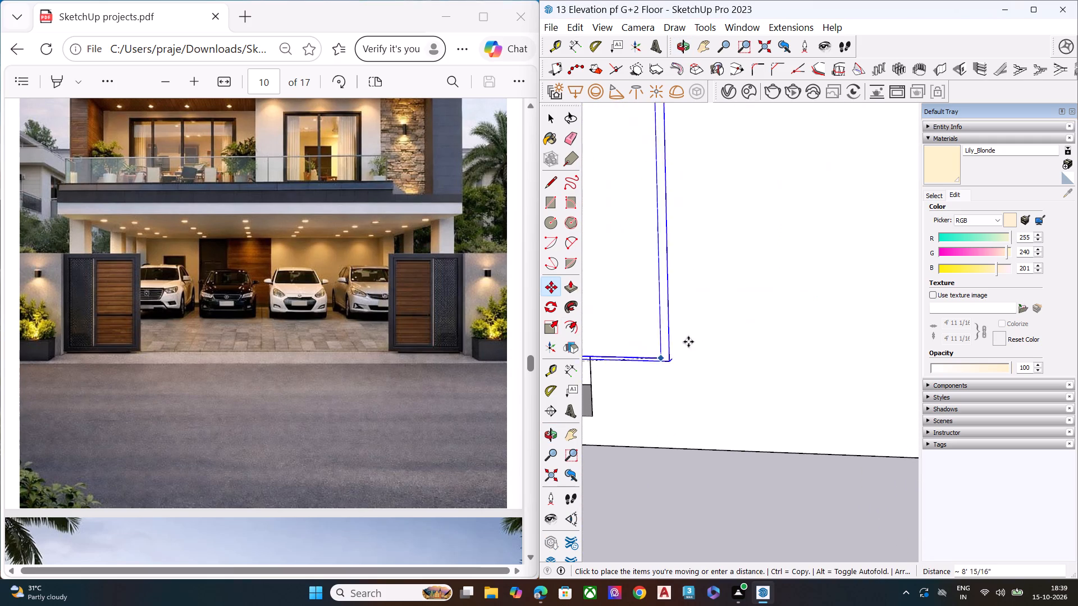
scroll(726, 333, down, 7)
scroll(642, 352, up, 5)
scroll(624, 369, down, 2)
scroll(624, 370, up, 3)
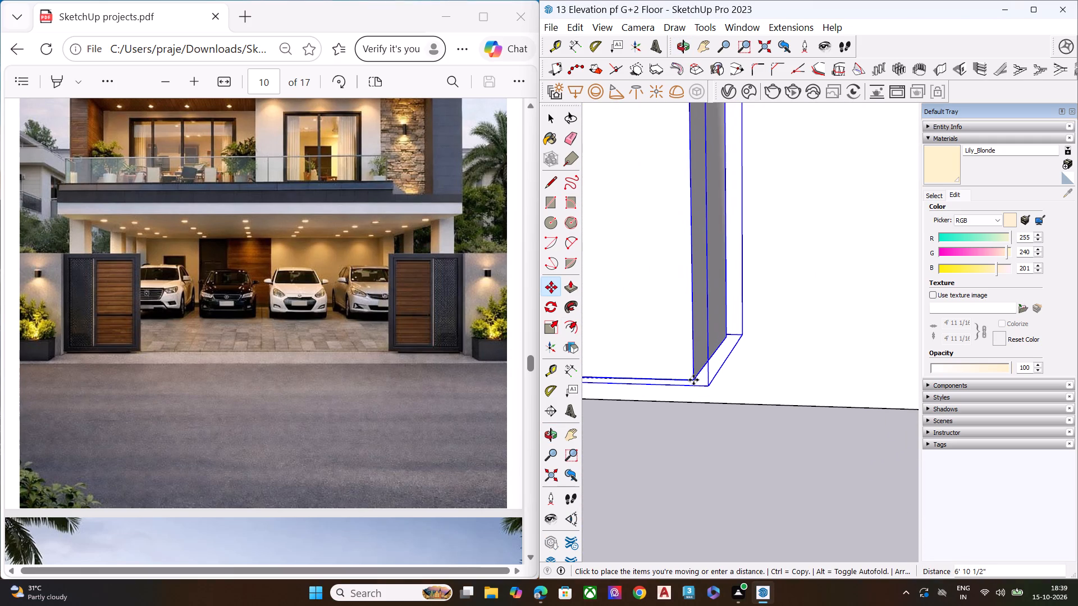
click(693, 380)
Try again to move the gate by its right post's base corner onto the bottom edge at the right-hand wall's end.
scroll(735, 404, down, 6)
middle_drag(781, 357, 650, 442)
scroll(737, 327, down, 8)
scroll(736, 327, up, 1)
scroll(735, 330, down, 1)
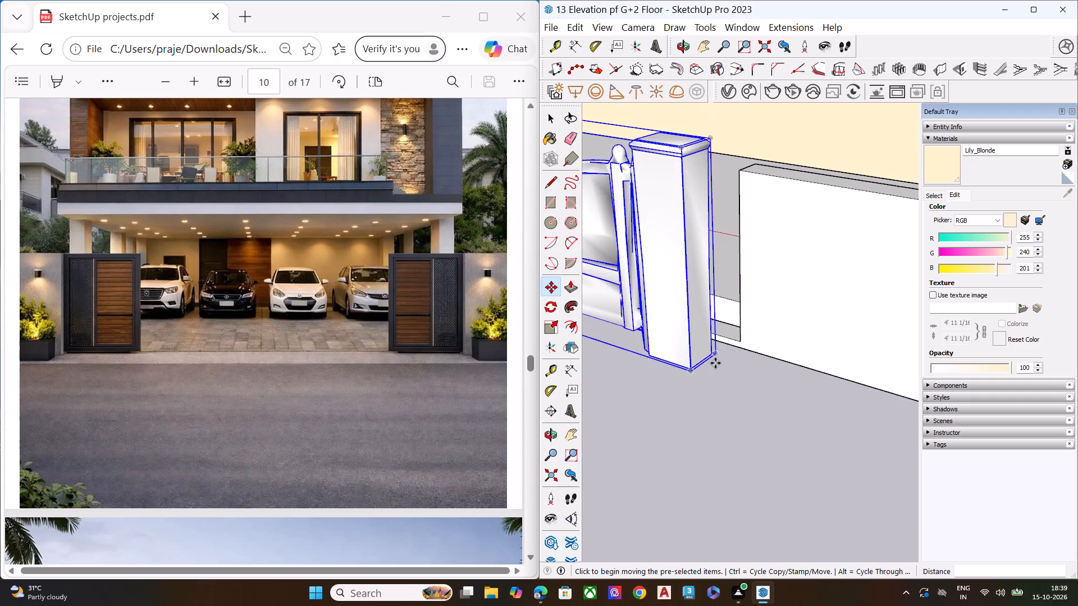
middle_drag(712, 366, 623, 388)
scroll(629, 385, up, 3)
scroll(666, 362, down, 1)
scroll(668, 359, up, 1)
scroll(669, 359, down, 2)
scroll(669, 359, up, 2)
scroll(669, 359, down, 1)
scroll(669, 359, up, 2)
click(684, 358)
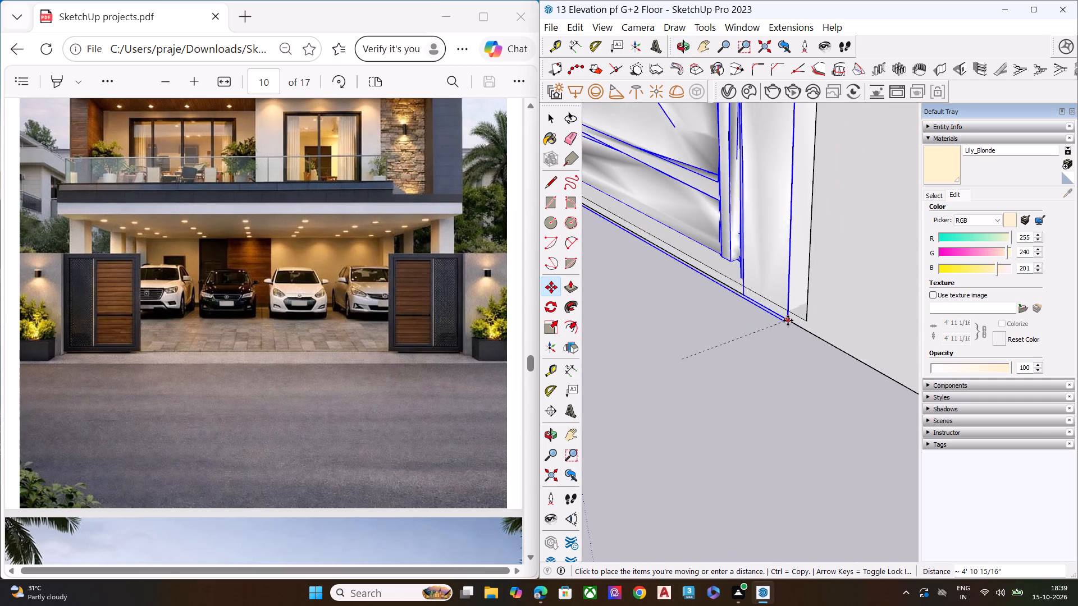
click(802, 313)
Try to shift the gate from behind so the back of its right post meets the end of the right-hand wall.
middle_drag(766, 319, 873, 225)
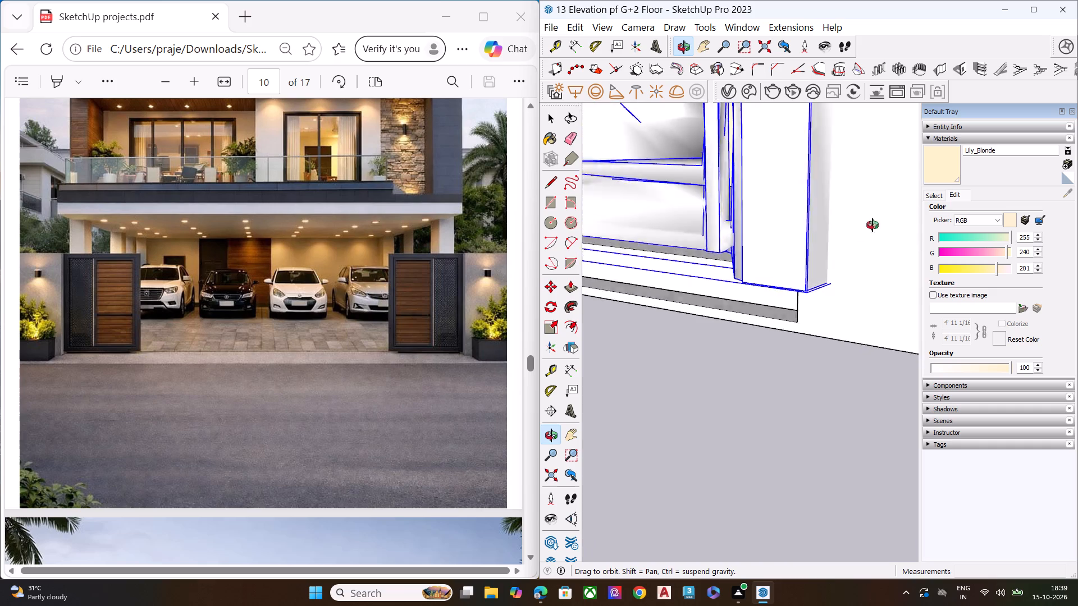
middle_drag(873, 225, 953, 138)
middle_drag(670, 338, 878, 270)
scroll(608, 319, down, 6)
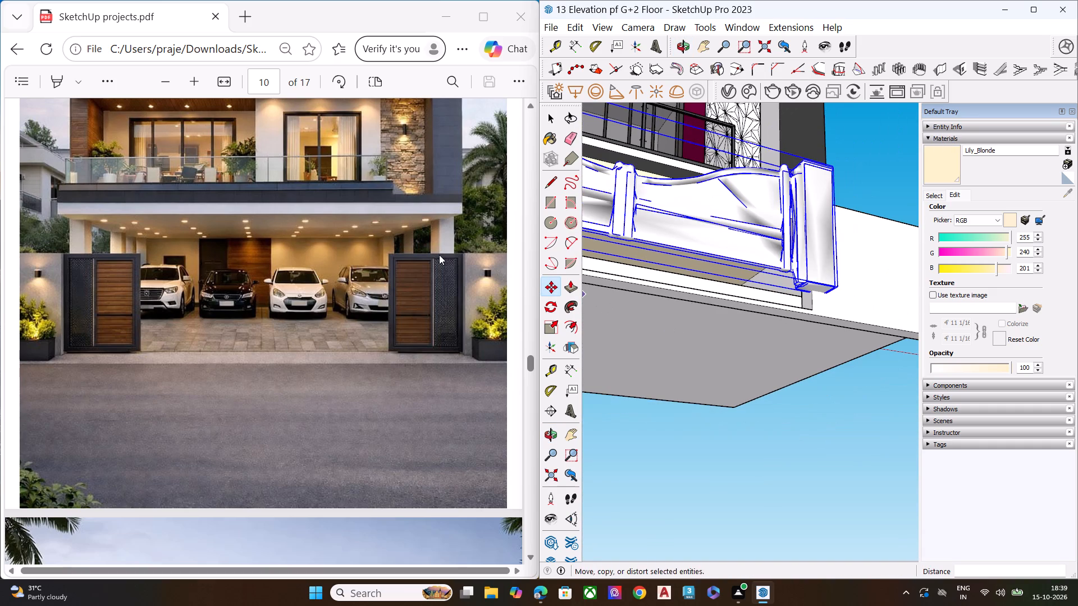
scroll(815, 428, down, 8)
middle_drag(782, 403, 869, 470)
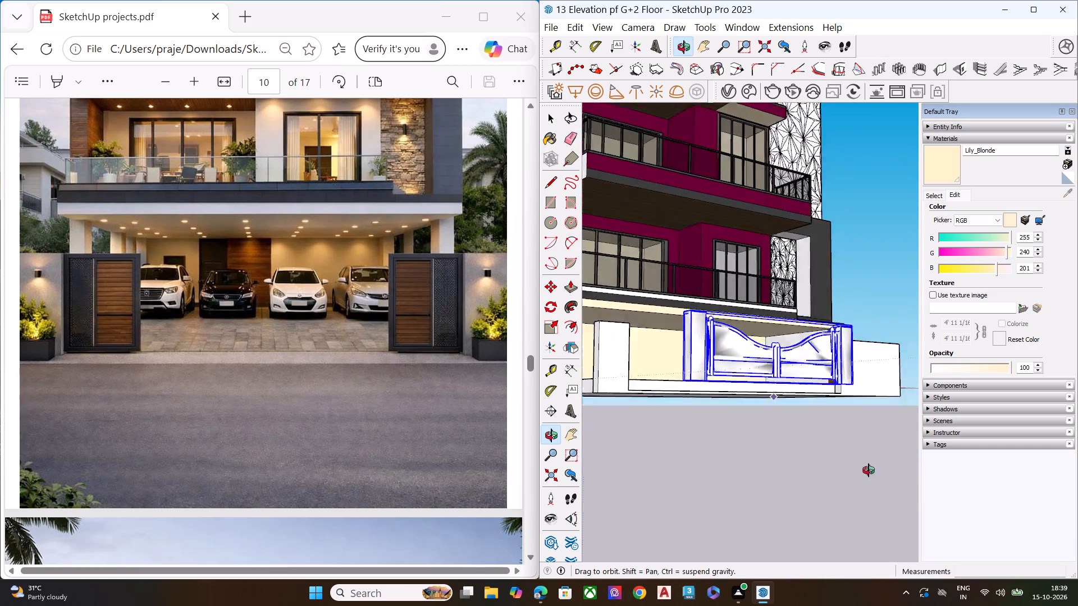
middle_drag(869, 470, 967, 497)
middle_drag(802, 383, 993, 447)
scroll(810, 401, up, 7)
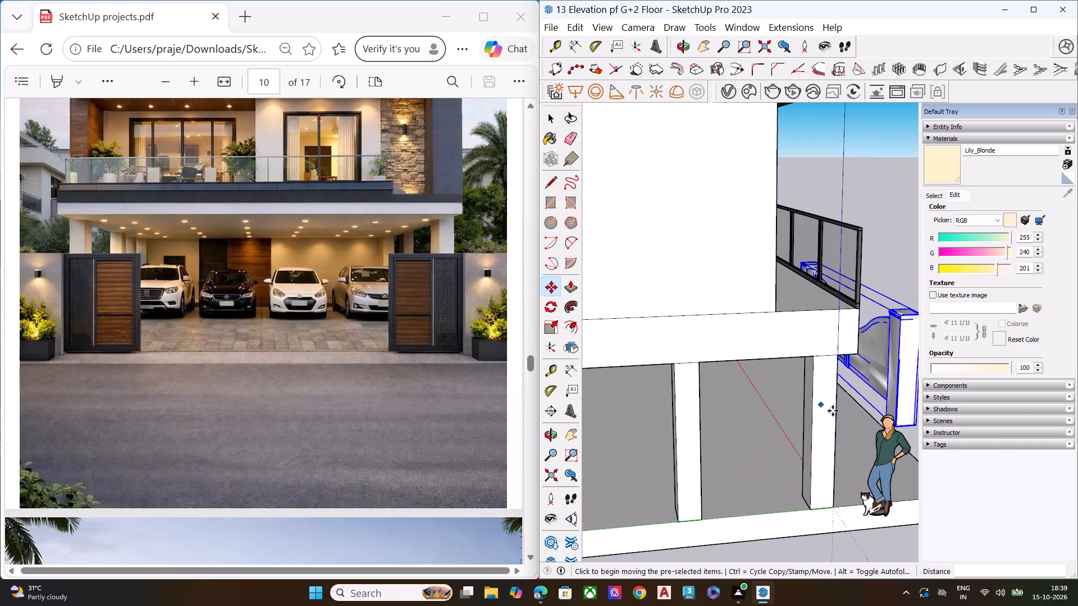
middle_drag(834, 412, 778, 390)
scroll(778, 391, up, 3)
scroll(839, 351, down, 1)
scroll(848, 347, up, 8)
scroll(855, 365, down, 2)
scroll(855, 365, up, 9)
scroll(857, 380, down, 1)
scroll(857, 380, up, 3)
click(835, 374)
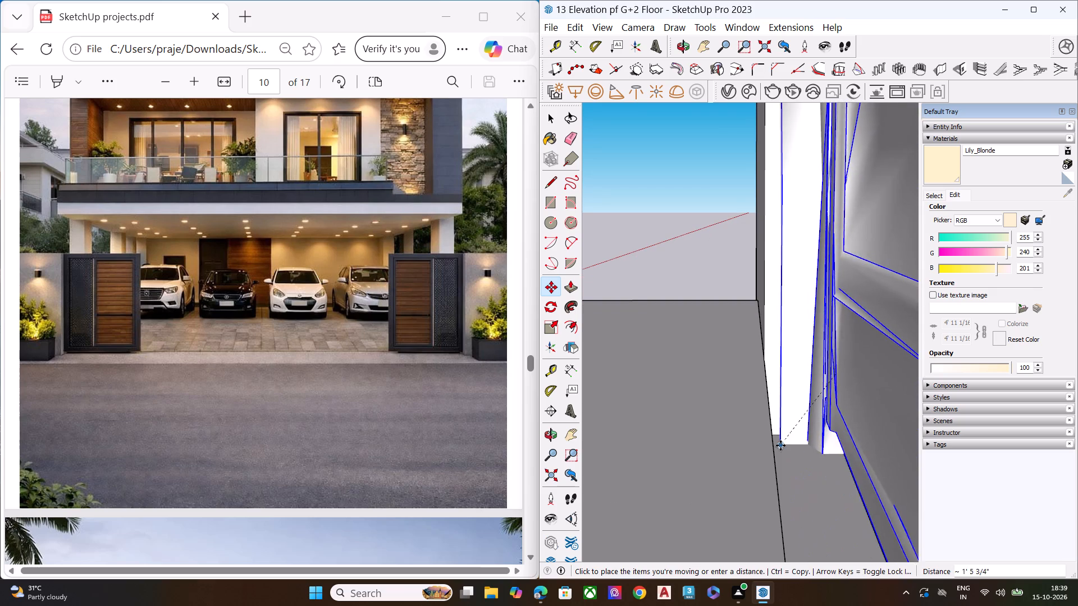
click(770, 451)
Move the gate so its right post's front base corner snaps to the lower front end corner of the right-hand wall section.
scroll(804, 434, down, 1)
scroll(804, 434, up, 1)
scroll(804, 434, down, 5)
middle_drag(847, 441, 679, 444)
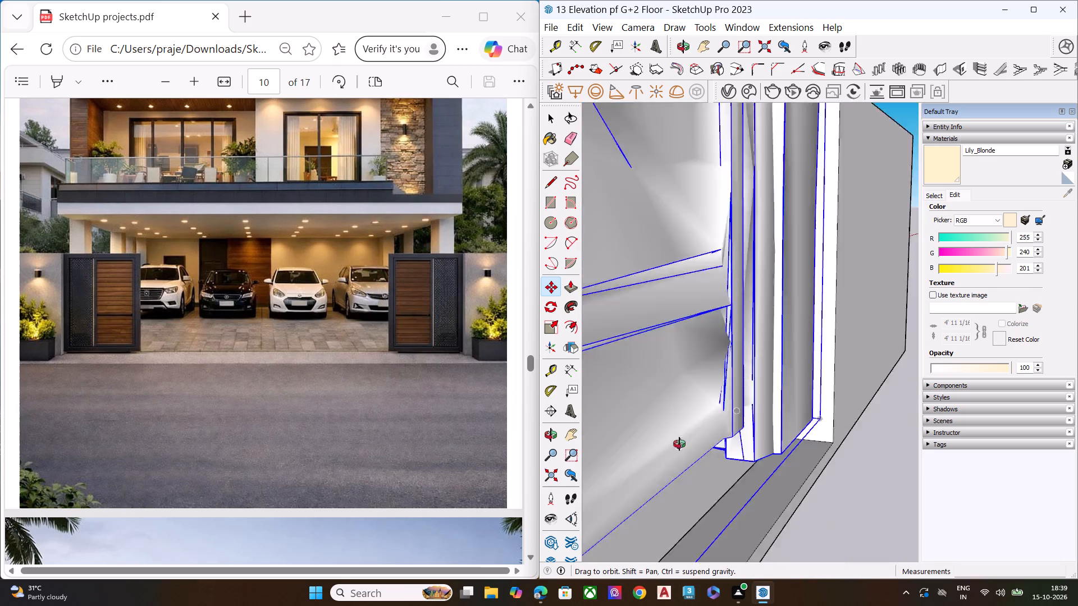
middle_drag(679, 444, 611, 450)
scroll(704, 410, down, 7)
middle_drag(778, 448, 641, 471)
scroll(641, 444, up, 3)
scroll(640, 434, down, 2)
scroll(640, 434, up, 2)
click(633, 429)
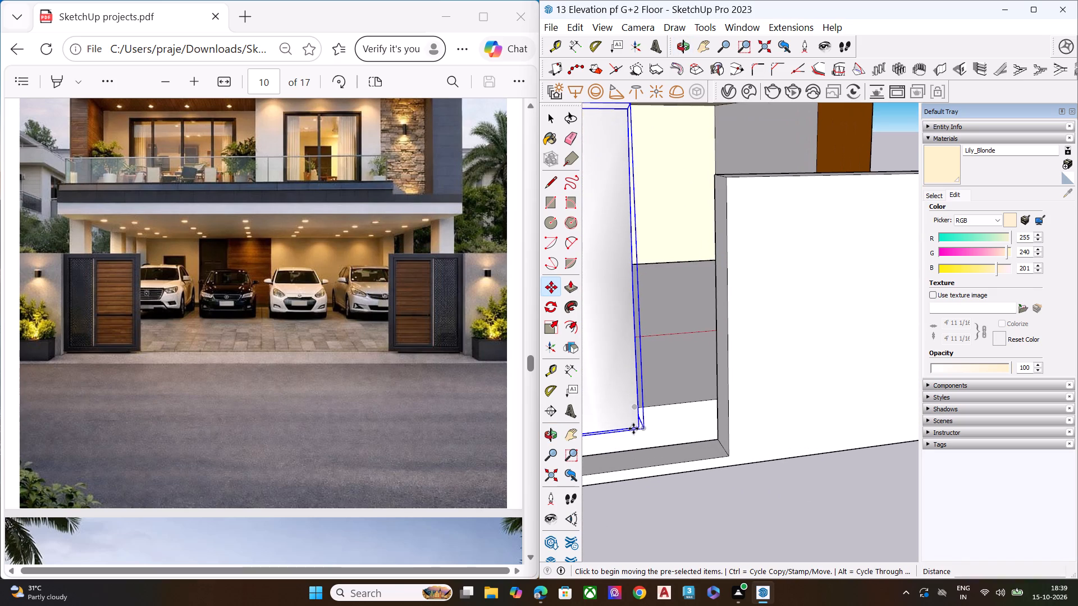
click(726, 454)
scroll(765, 434, down, 8)
scroll(824, 429, down, 3)
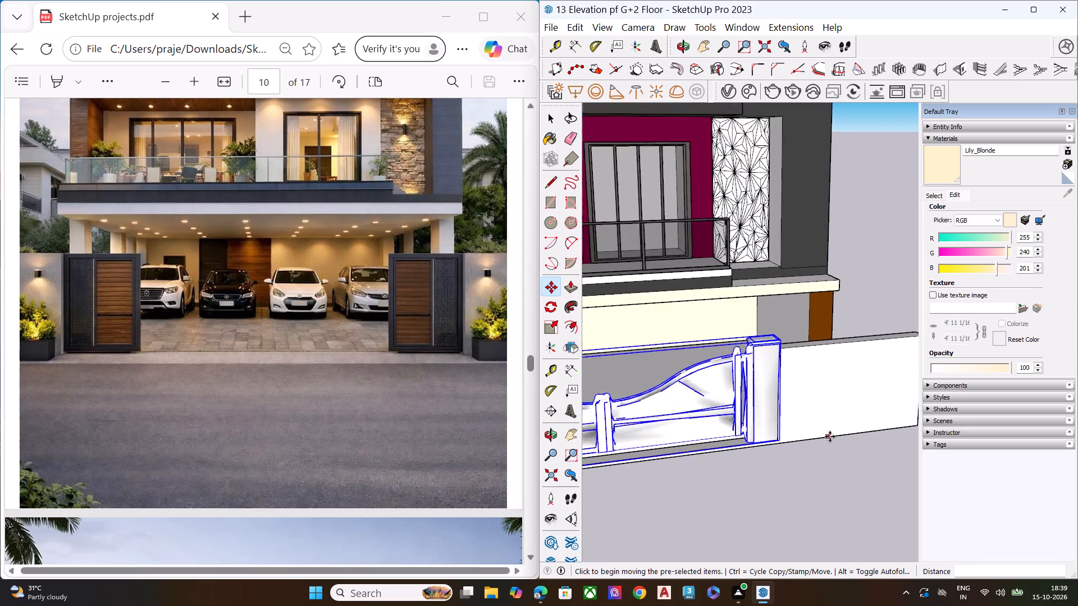
scroll(830, 437, down, 3)
key(space)
click(753, 481)
Pull the end face of the short left-hand boundary wall section about 5' 11 7/8" towards the gate's left post.
scroll(825, 476, down, 1)
middle_drag(825, 476, 751, 463)
scroll(829, 408, down, 6)
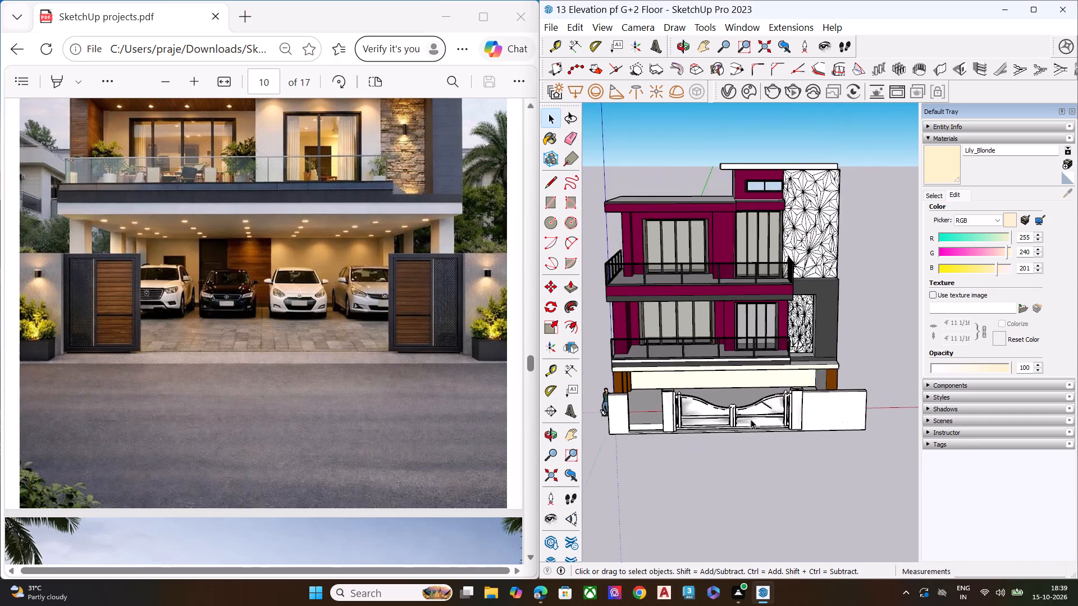
scroll(707, 409, up, 2)
scroll(664, 400, down, 2)
scroll(654, 399, up, 5)
middle_drag(612, 400, 646, 392)
scroll(606, 405, up, 3)
scroll(577, 408, down, 1)
scroll(577, 408, up, 3)
scroll(702, 416, down, 8)
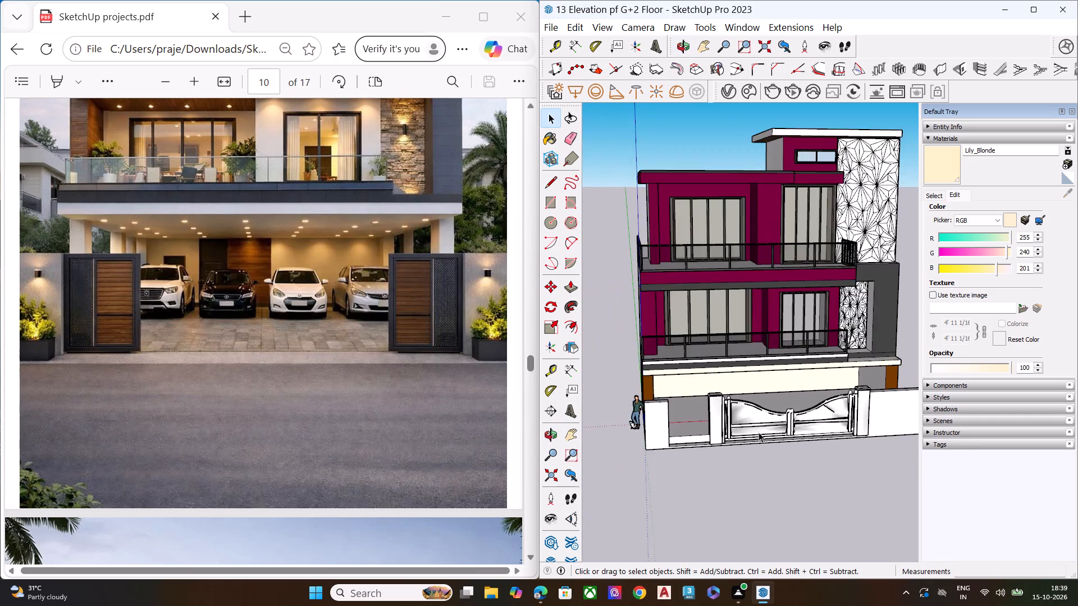
middle_drag(742, 434, 592, 437)
scroll(591, 437, up, 2)
scroll(599, 415, down, 1)
scroll(600, 415, up, 9)
click(648, 383)
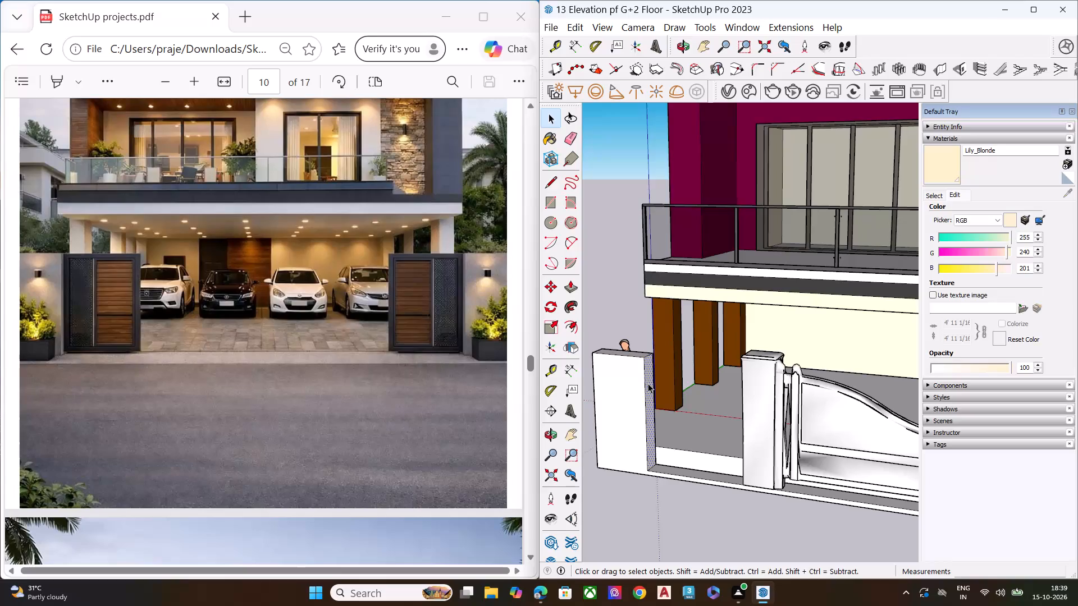
key(p)
click(648, 383)
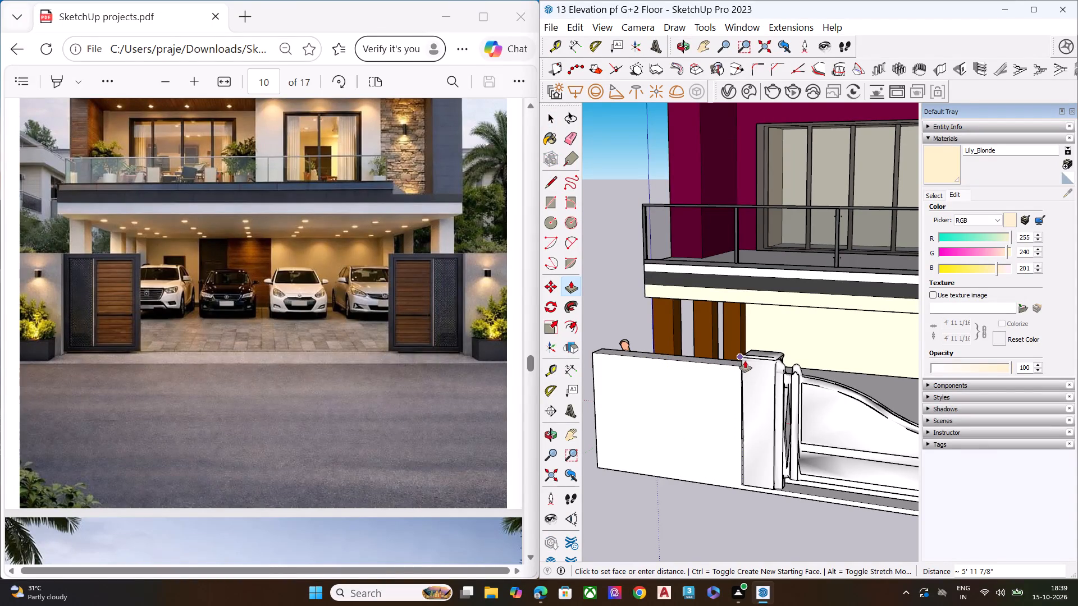
click(745, 361)
Adjust the left-hand wall's end face with Push/Pull so it meets the edge of the gate's left post.
scroll(737, 400, up, 2)
scroll(737, 400, down, 1)
scroll(737, 400, up, 7)
middle_drag(732, 398, 678, 384)
scroll(688, 374, up, 4)
scroll(696, 369, down, 1)
scroll(696, 369, up, 2)
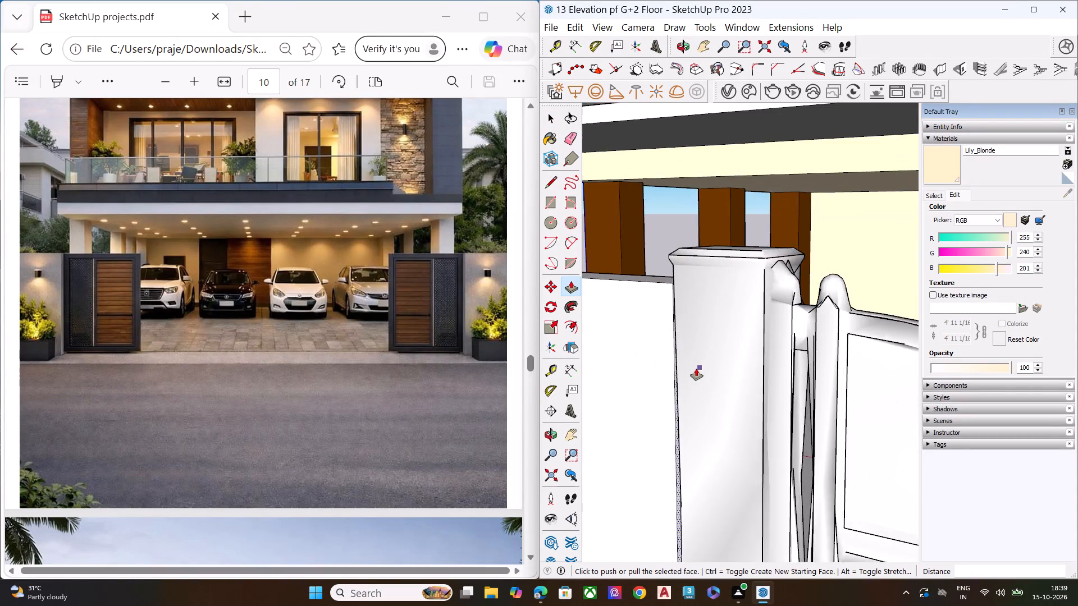
middle_drag(689, 373, 758, 241)
scroll(760, 290, up, 4)
scroll(770, 305, down, 2)
scroll(772, 307, up, 1)
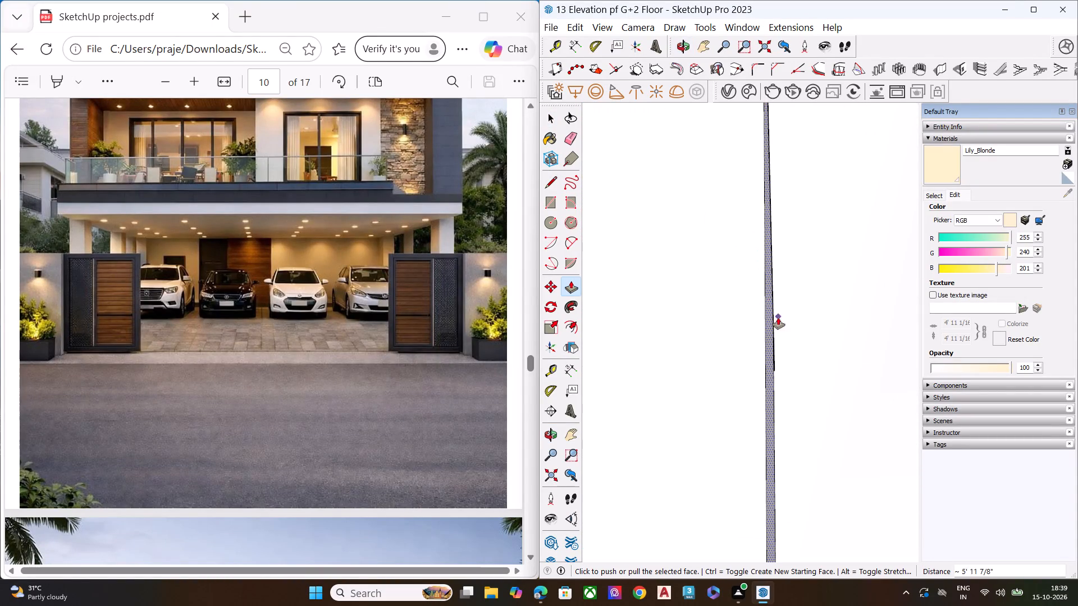
click(768, 326)
click(779, 329)
key(space)
Examine how the fitted gate and both boundary wall sections sit in front of the house.
scroll(722, 327, down, 9)
scroll(703, 370, up, 2)
scroll(704, 374, down, 3)
scroll(704, 374, up, 1)
scroll(704, 377, down, 3)
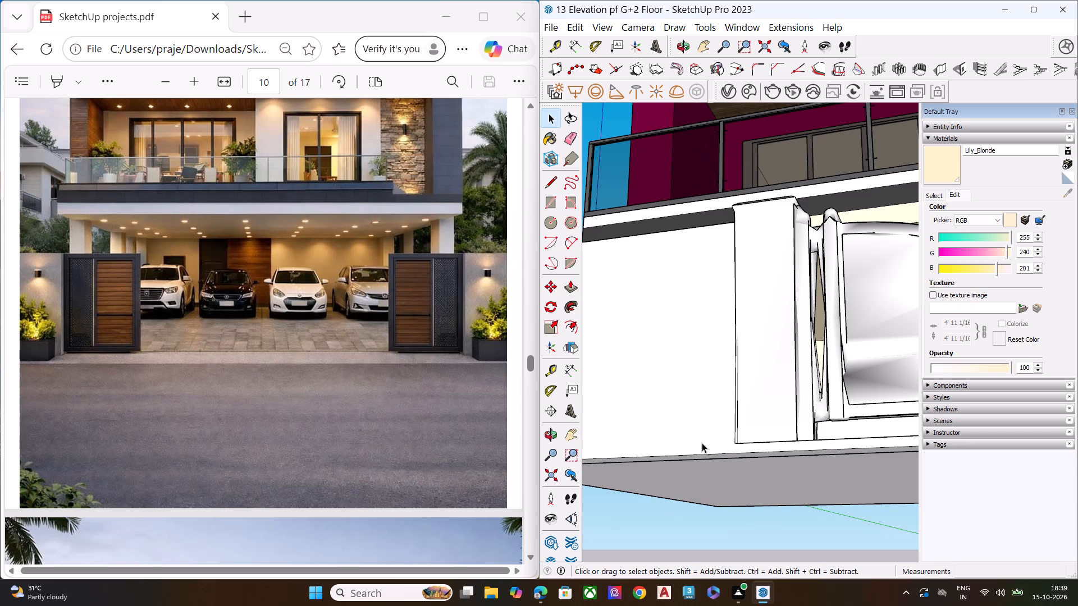
click(691, 494)
scroll(621, 444, down, 7)
click(702, 523)
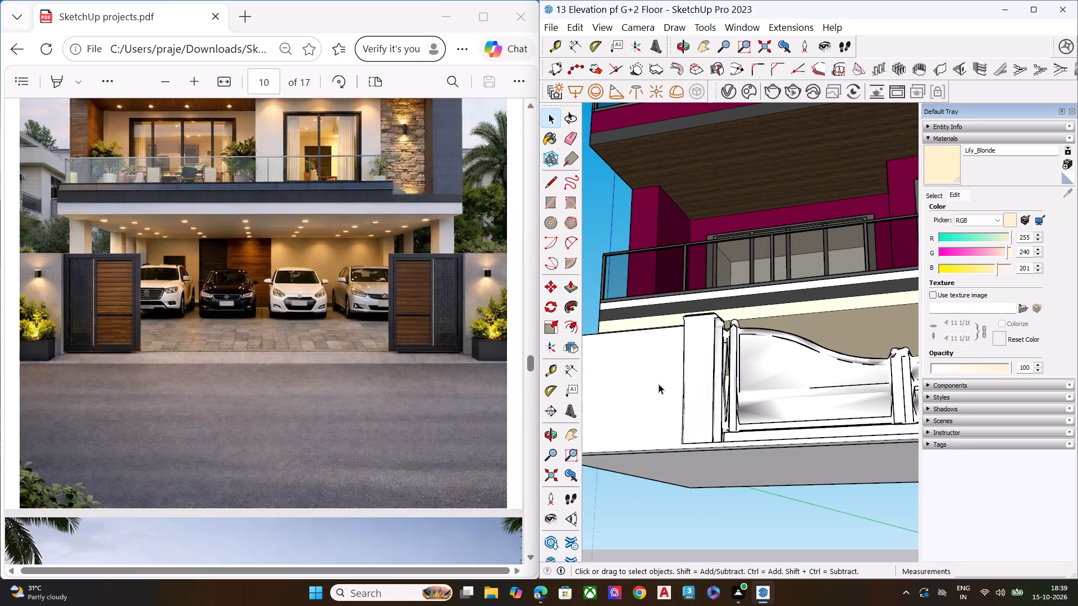
scroll(659, 378, down, 5)
middle_drag(783, 413, 628, 519)
scroll(725, 366, down, 9)
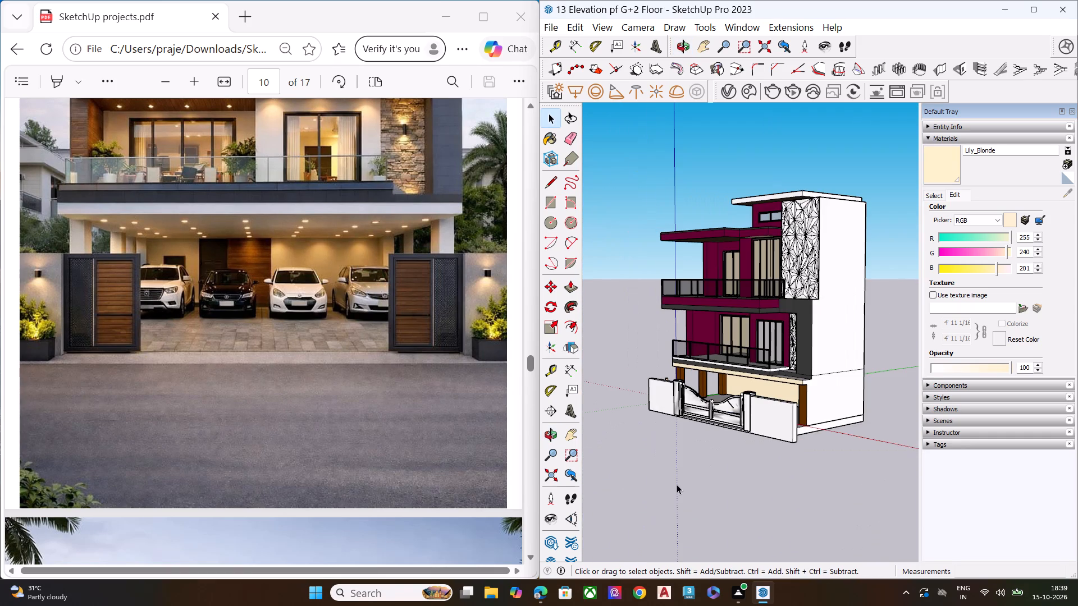
click(677, 484)
scroll(748, 400, down, 1)
scroll(748, 400, up, 4)
Pull the base slab's right side face outward until it is flush with the outer end of the front boundary wall.
middle_drag(807, 404, 519, 436)
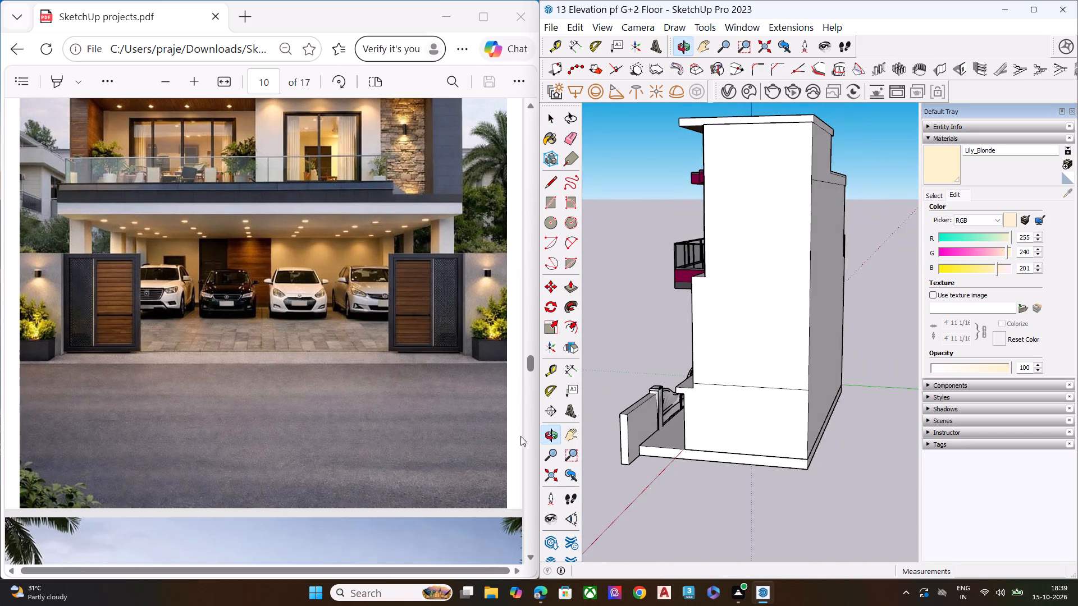
scroll(666, 438, up, 8)
triple_click(648, 471)
click(648, 471)
click(648, 471)
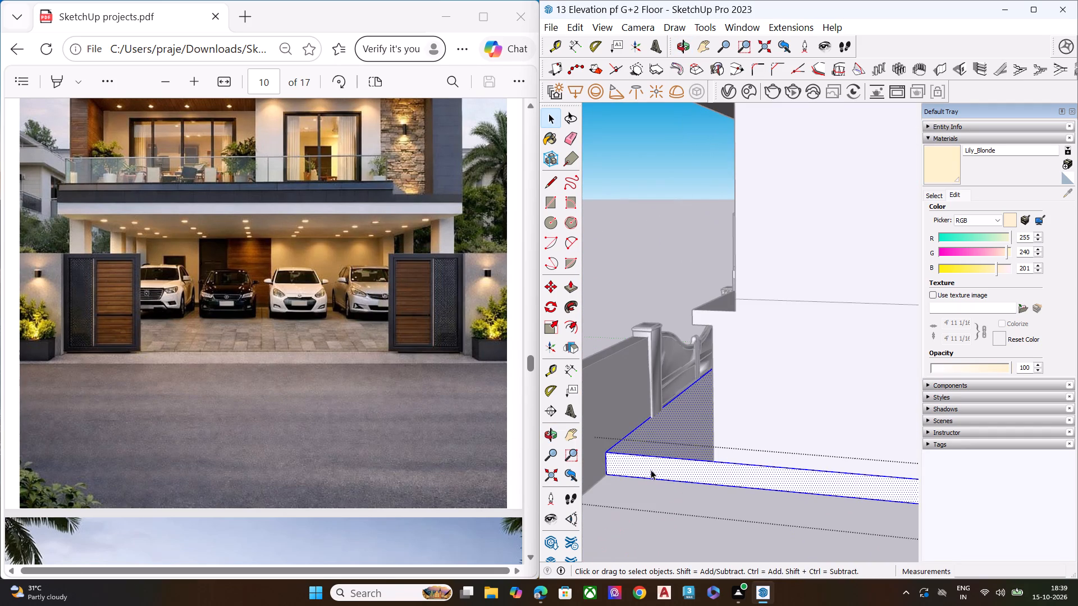
click(651, 470)
click(651, 470)
key(space)
click(660, 469)
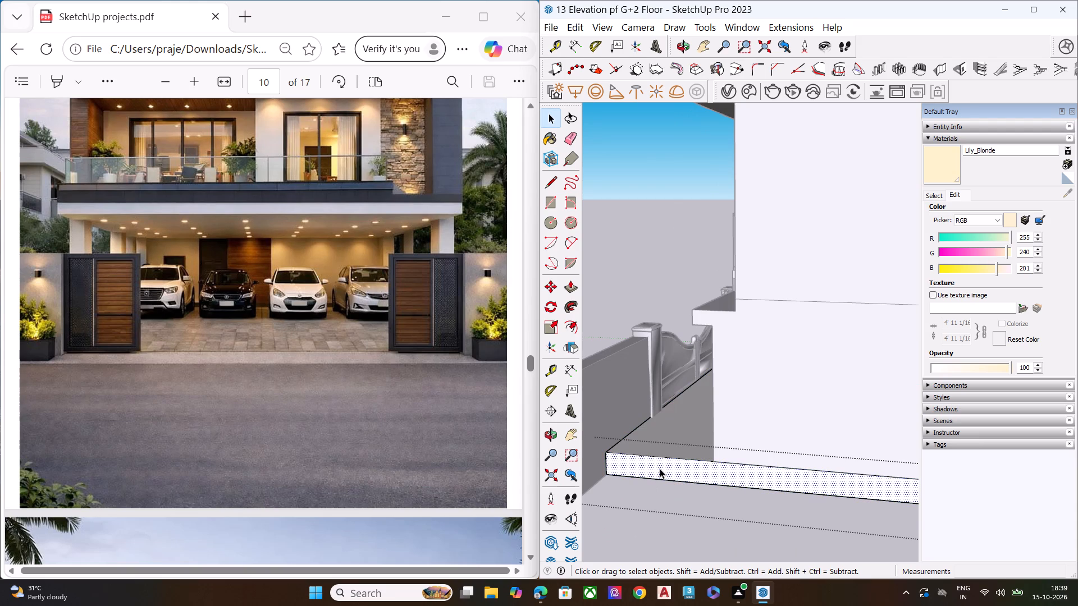
key(p)
scroll(706, 451, down, 2)
scroll(707, 451, up, 1)
scroll(707, 451, down, 3)
scroll(633, 448, up, 3)
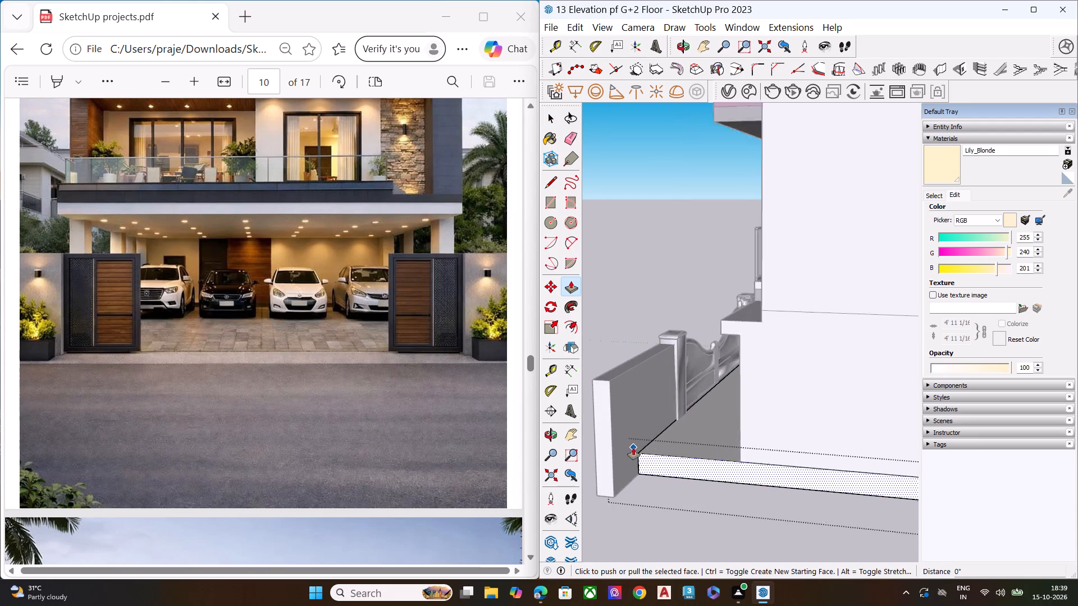
scroll(633, 448, up, 2)
click(643, 455)
click(611, 490)
key(space)
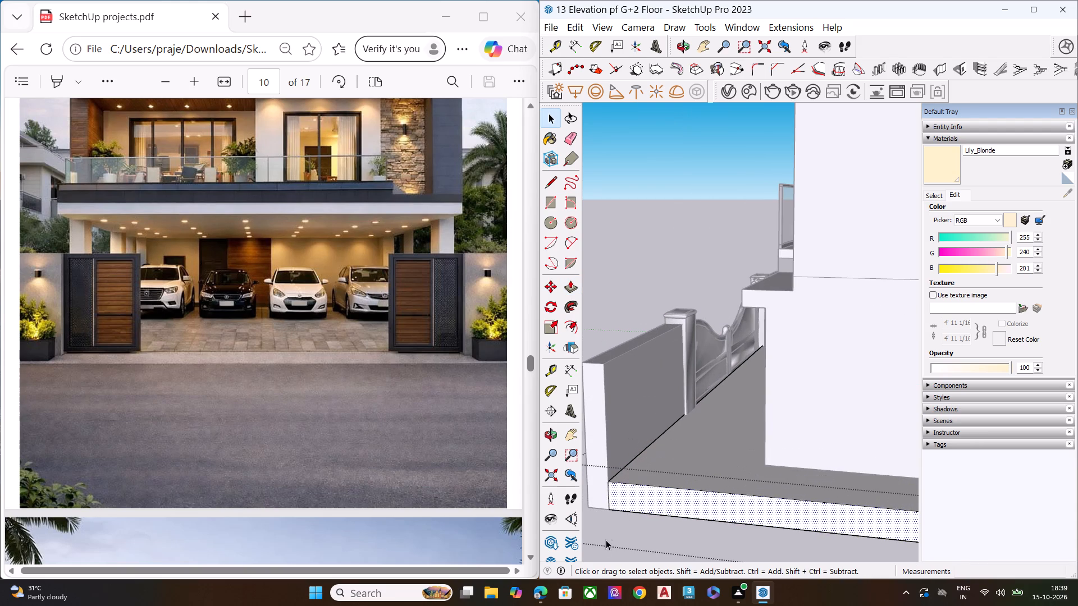
click(614, 304)
Examine the widened base slab, boundary wall and gate from the side and the front.
scroll(634, 297, down, 8)
middle_drag(619, 383, 902, 384)
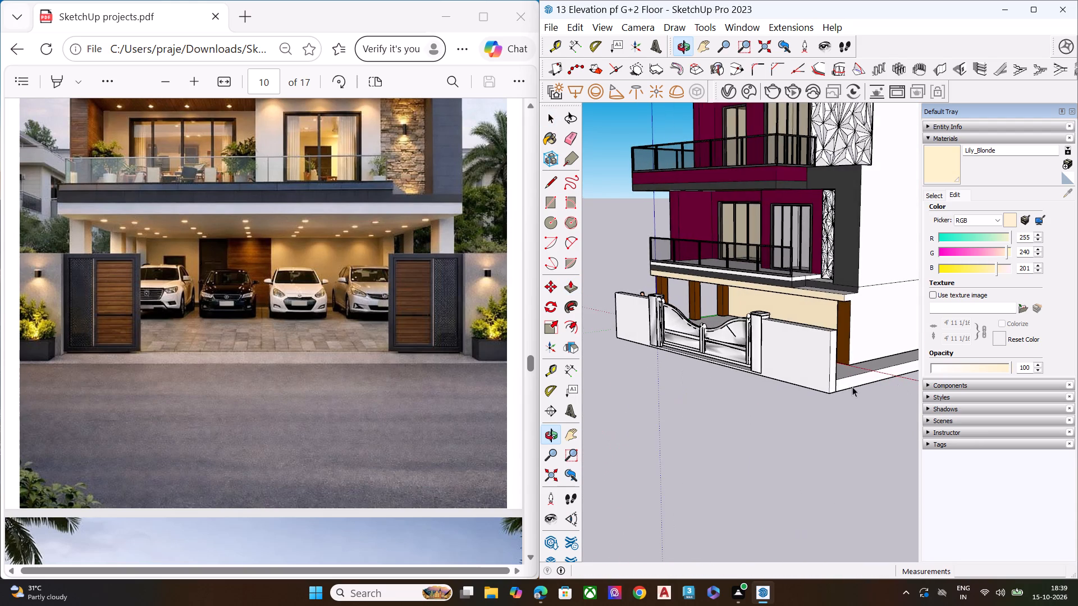
middle_drag(801, 385, 561, 520)
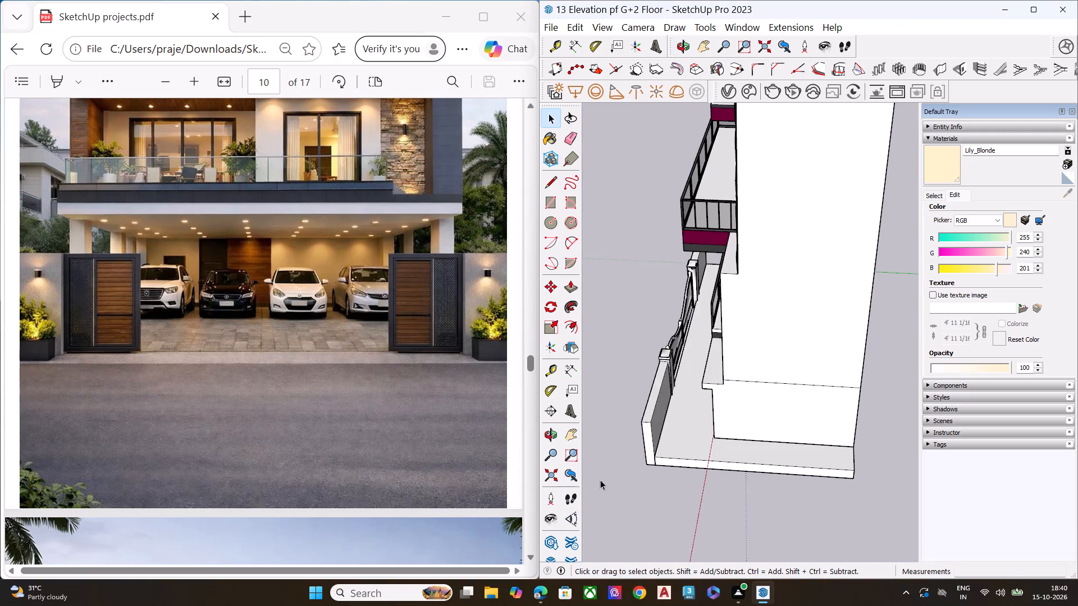
scroll(614, 434, up, 7)
scroll(624, 404, down, 7)
middle_drag(647, 437, 980, 279)
middle_drag(675, 372, 829, 344)
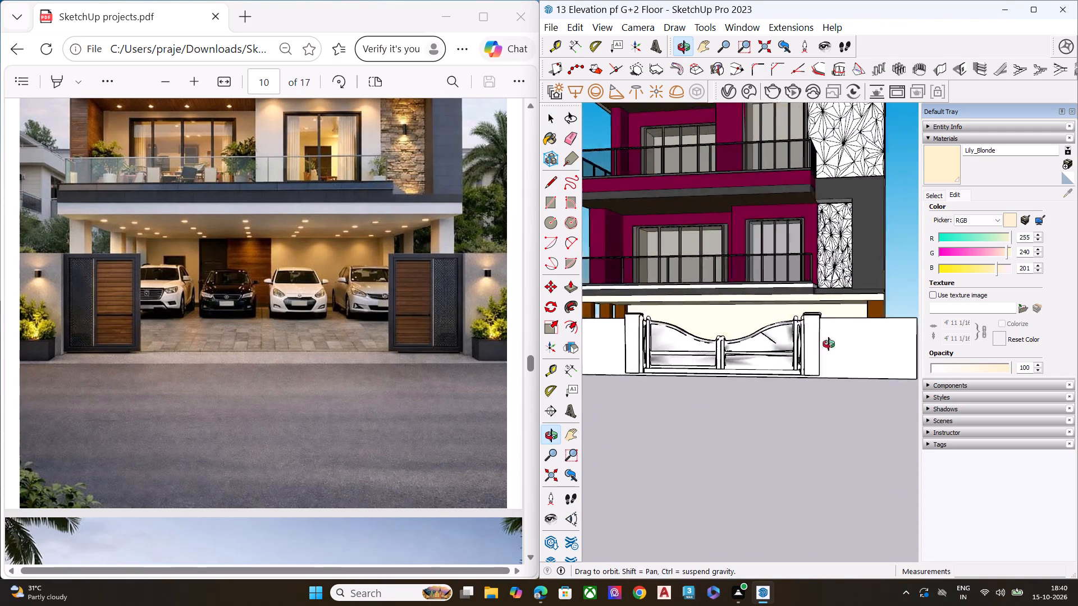
Examine the wood-finished undersides of the balconies and roof slab from below the front of the house.
middle_drag(829, 344, 848, 344)
scroll(786, 356, down, 6)
scroll(737, 295, up, 9)
scroll(745, 283, down, 5)
middle_drag(722, 327, 787, 145)
scroll(736, 232, up, 10)
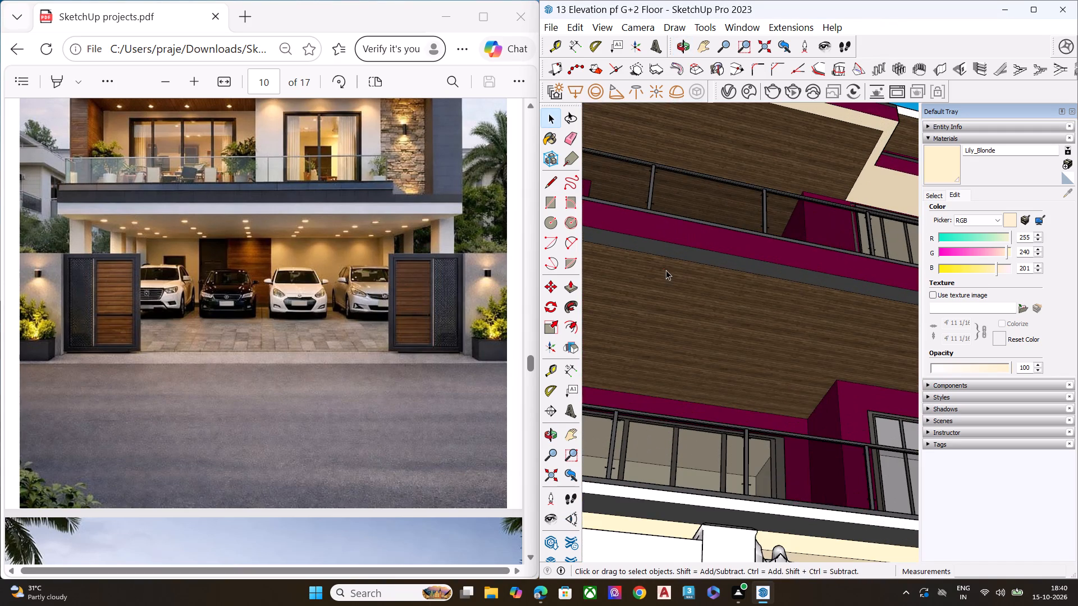
middle_drag(666, 270, 778, 268)
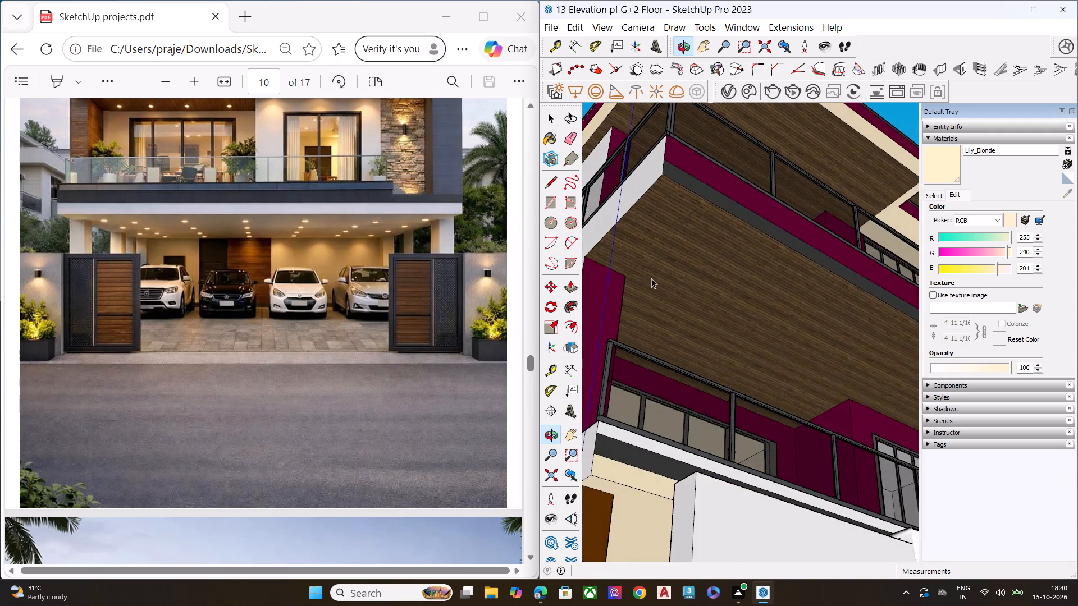
scroll(651, 278, up, 1)
scroll(692, 274, down, 9)
middle_drag(730, 300, 700, 306)
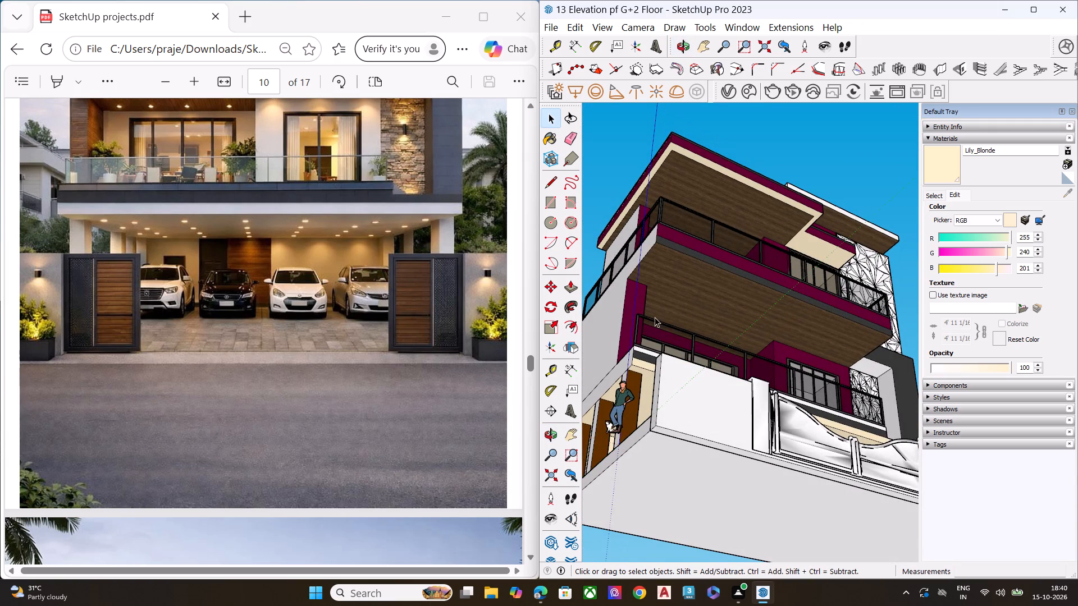
scroll(655, 317, up, 1)
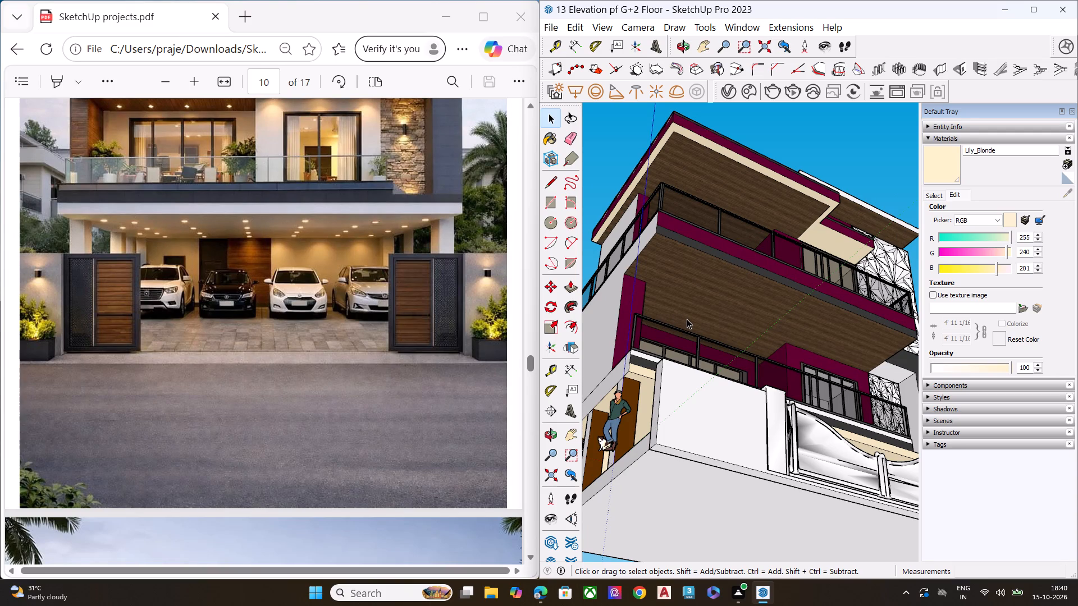
scroll(668, 320, down, 5)
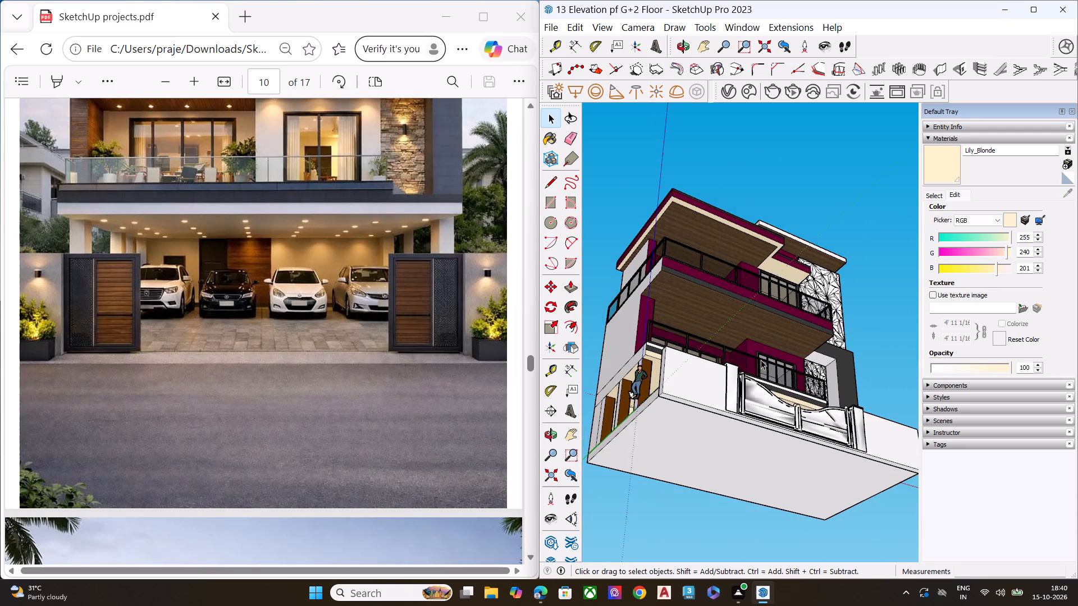
Examine the facade, boundary wall and gate from the front and the side and compare them with the page 10 reference.
middle_drag(761, 366, 565, 485)
middle_drag(803, 456, 617, 496)
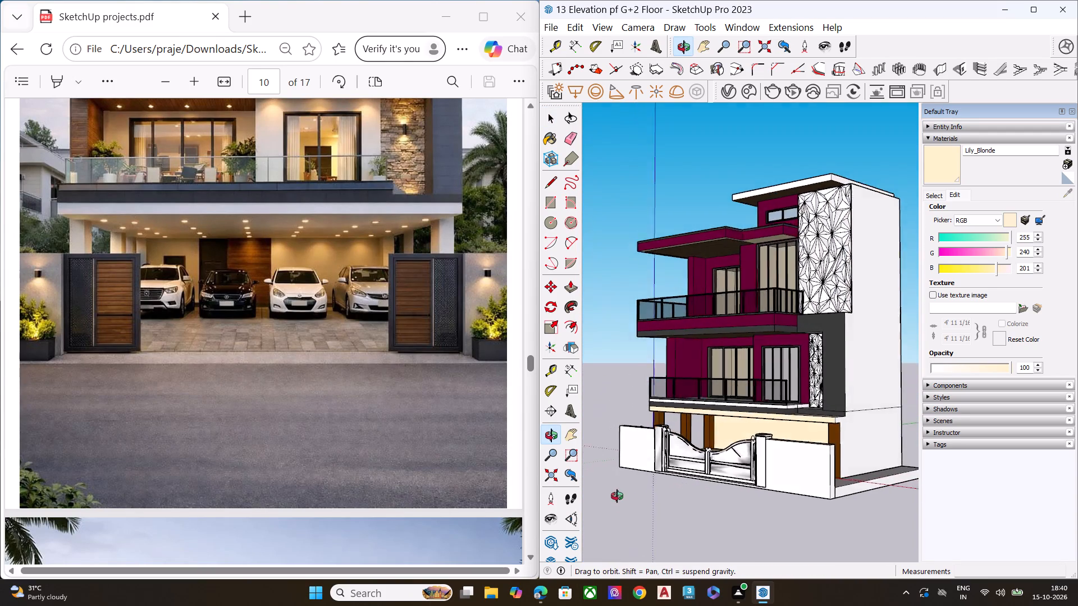
middle_drag(617, 496, 617, 476)
scroll(629, 398, up, 6)
scroll(629, 398, down, 4)
scroll(614, 408, up, 1)
scroll(612, 410, down, 1)
middle_drag(780, 428, 750, 439)
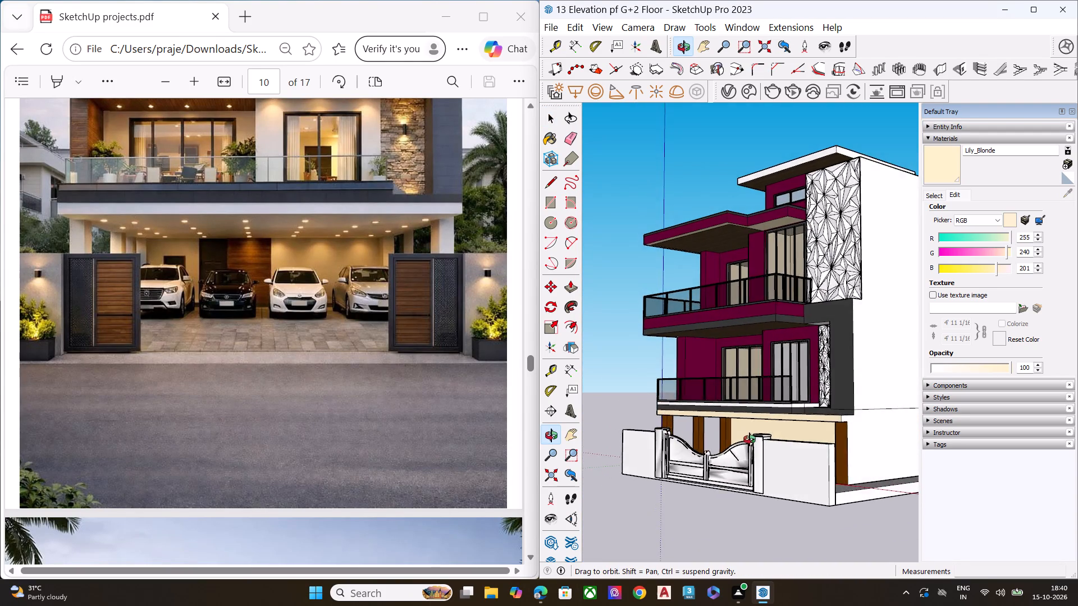
middle_drag(750, 439, 947, 437)
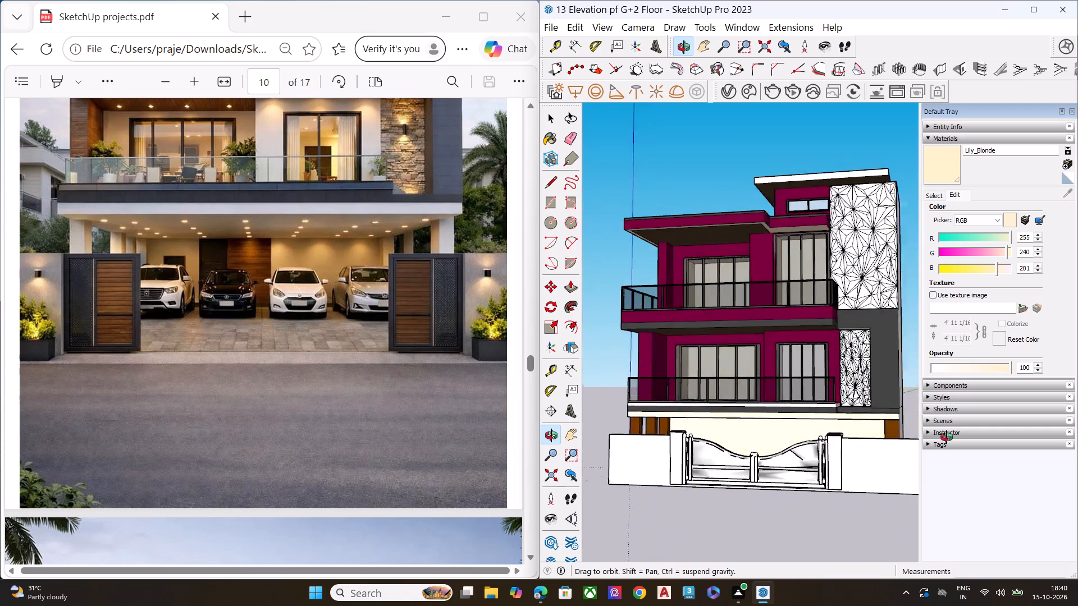
middle_drag(947, 437, 951, 437)
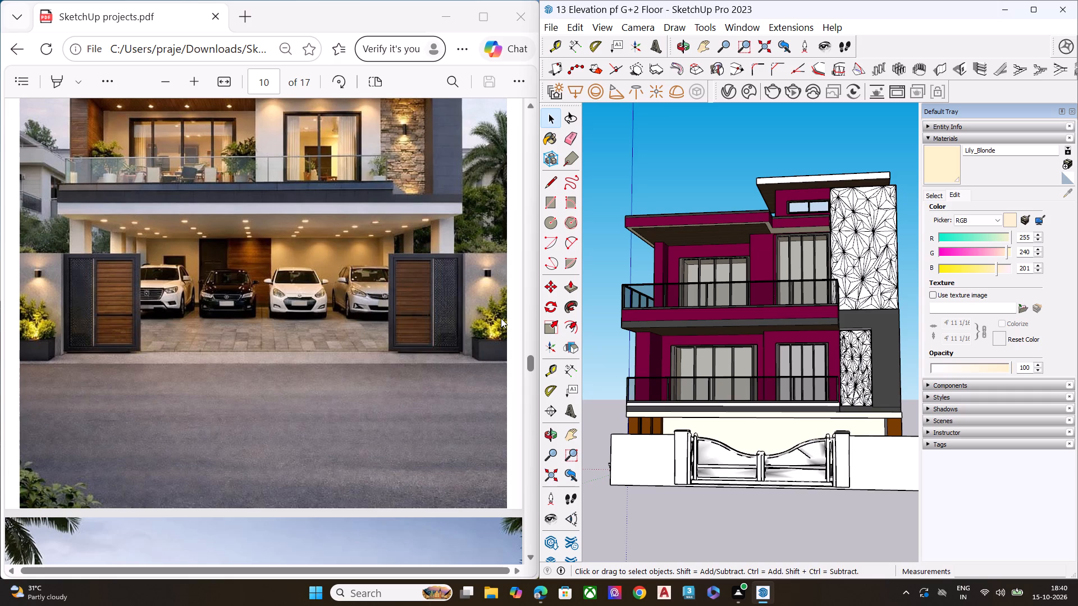
scroll(499, 384, down, 1)
middle_drag(808, 347, 751, 396)
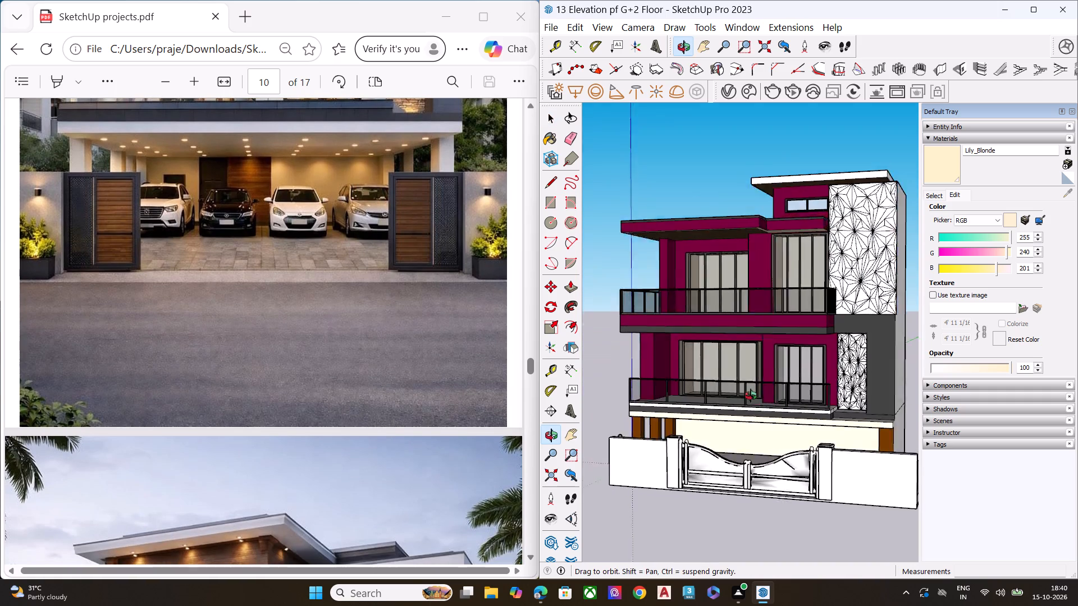
middle_drag(751, 396, 802, 370)
scroll(476, 429, up, 6)
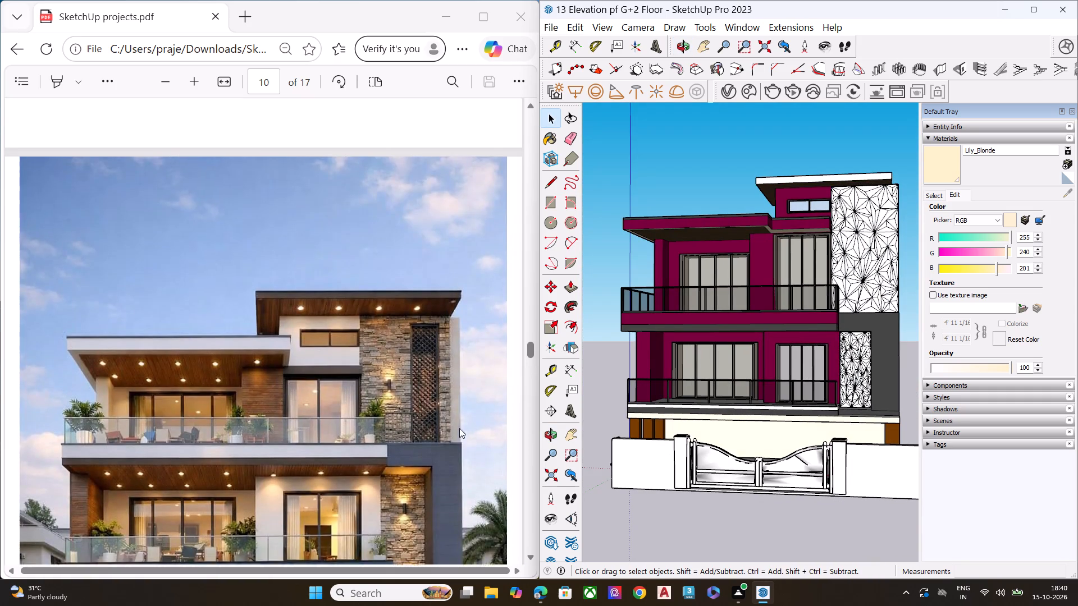
scroll(459, 428, down, 3)
middle_drag(736, 396, 812, 391)
Open the V-Ray Asset Editor and preview scene materials such as Glass_Window_Neutral, Glass_Coated_Black, Color C08 and Aluminum_Polished.
click(727, 96)
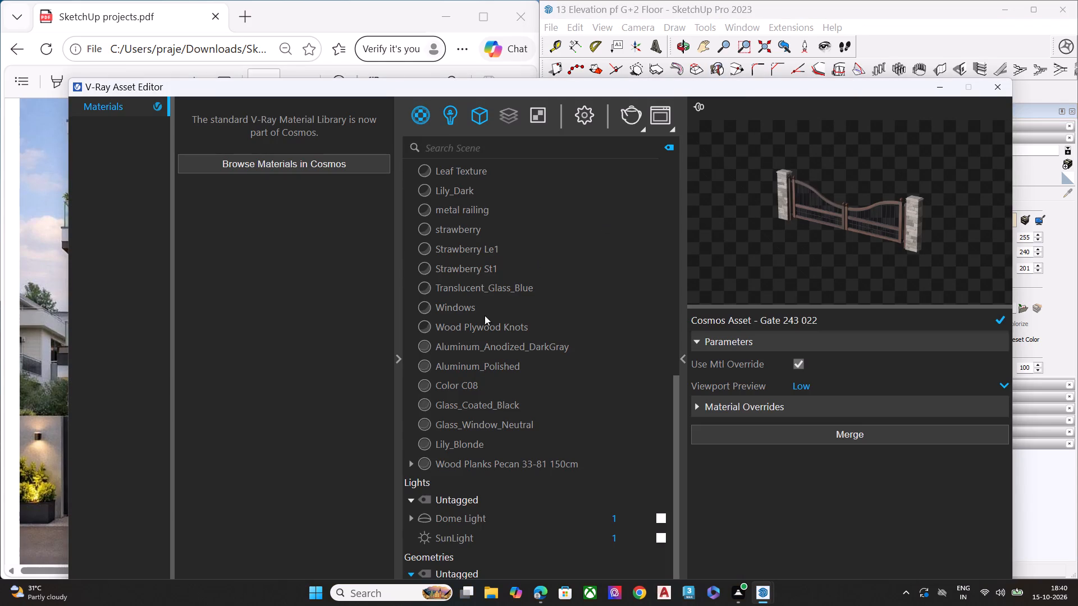
click(458, 450)
click(474, 425)
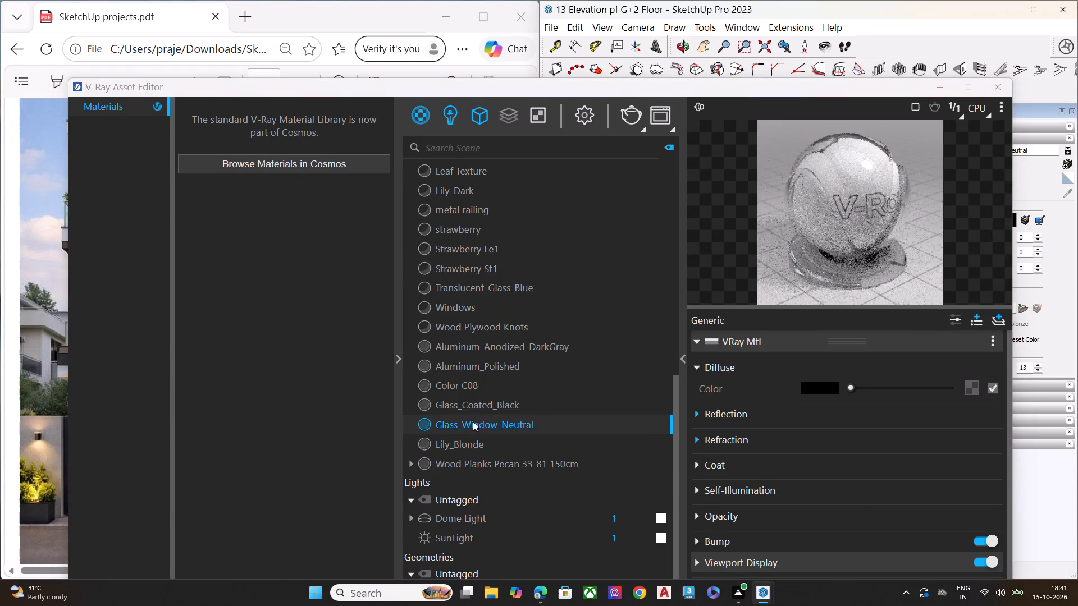
click(467, 408)
click(470, 387)
click(471, 375)
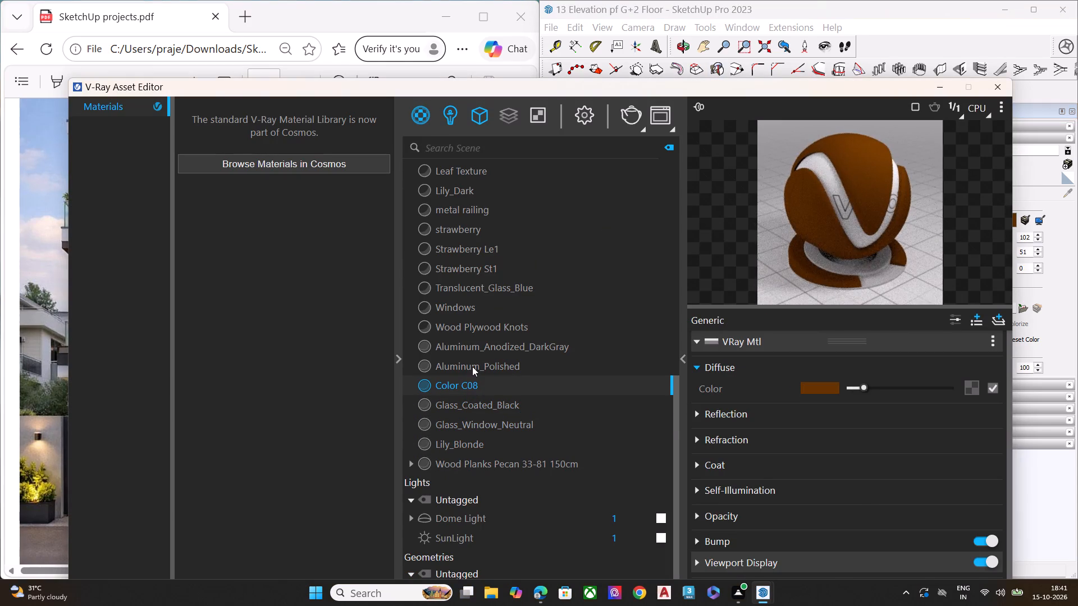
click(472, 366)
scroll(468, 340, up, 10)
Permanently delete the materials Color L16, Color G08 and Color M07 from the V-Ray scene and close the editor.
click(452, 218)
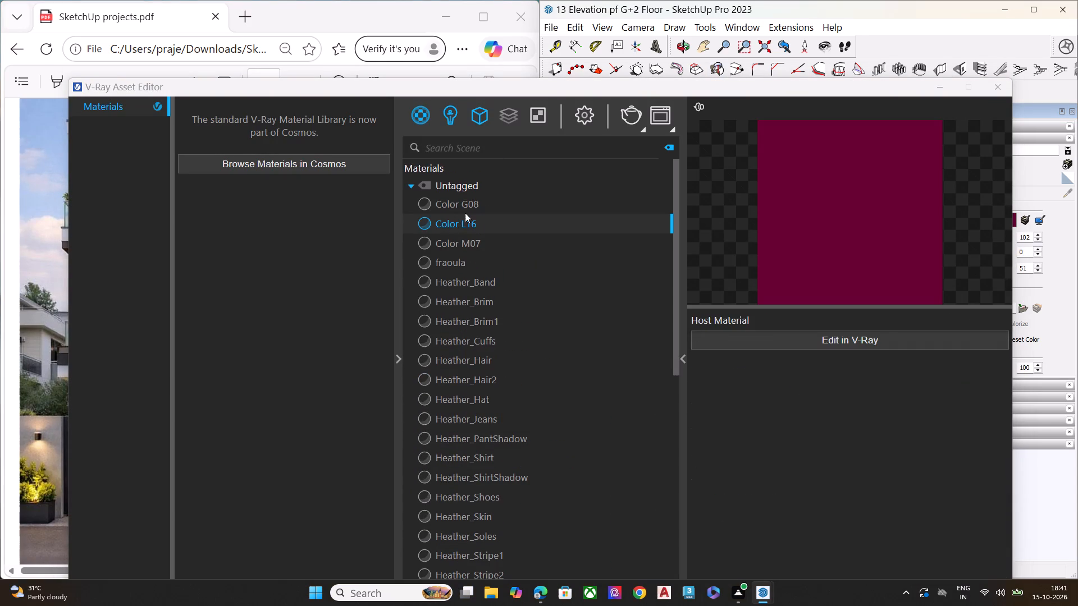
right_click(468, 224)
click(515, 298)
click(575, 296)
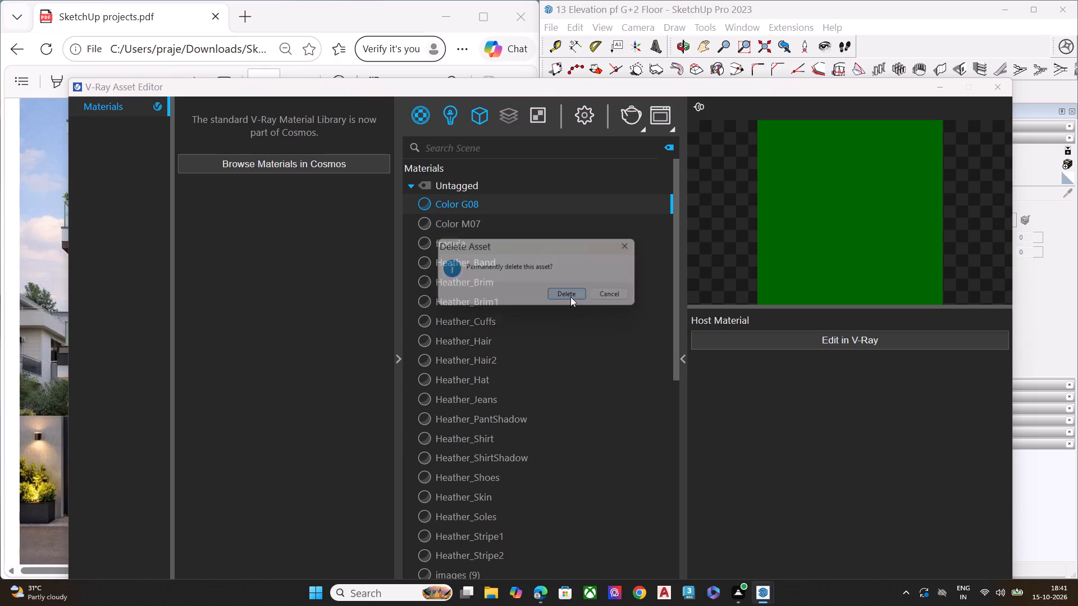
click(480, 210)
right_click(480, 210)
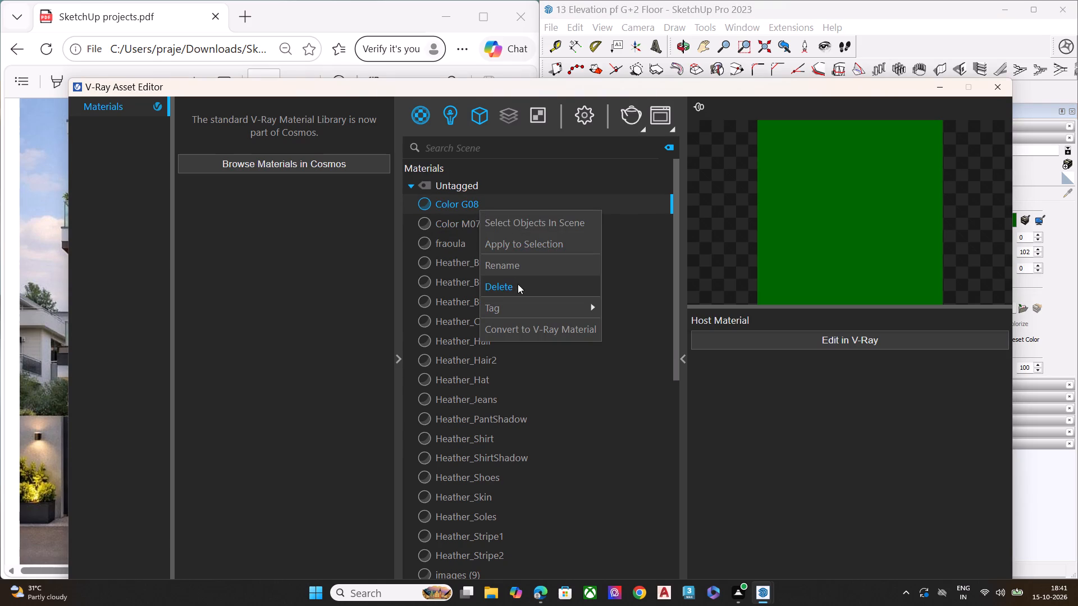
click(518, 284)
click(564, 293)
right_click(487, 207)
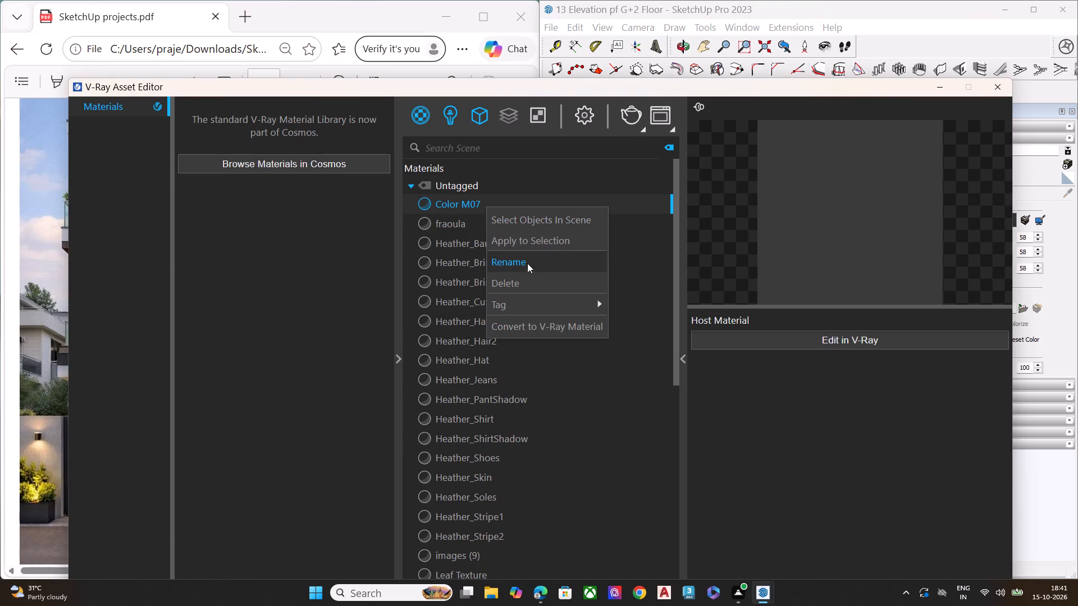
click(531, 292)
click(581, 296)
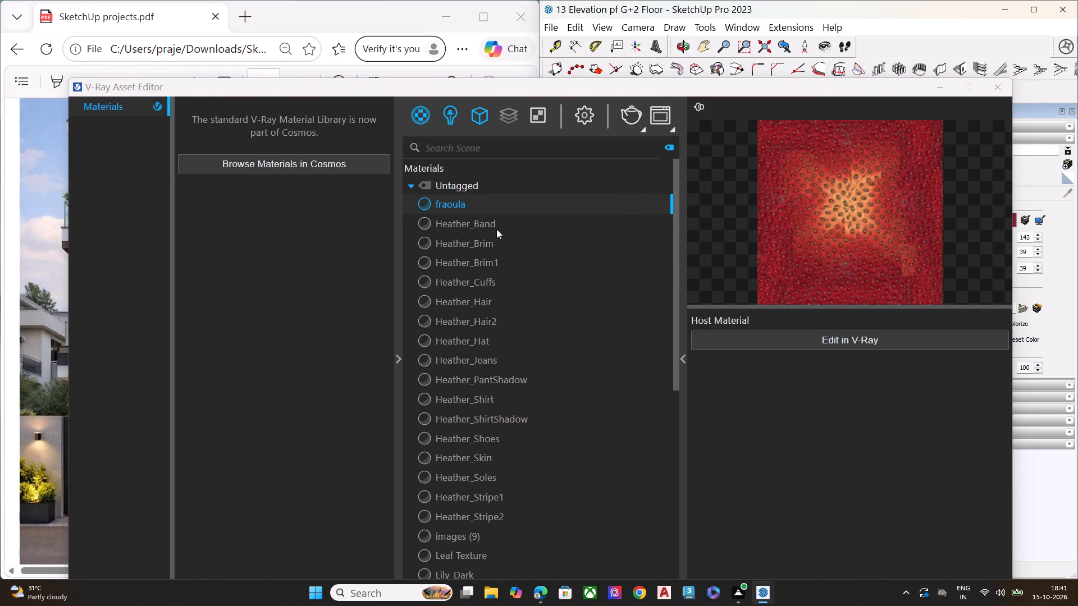
click(988, 86)
Examine the whole house from the front and the side without the three deleted colours.
scroll(712, 319, down, 2)
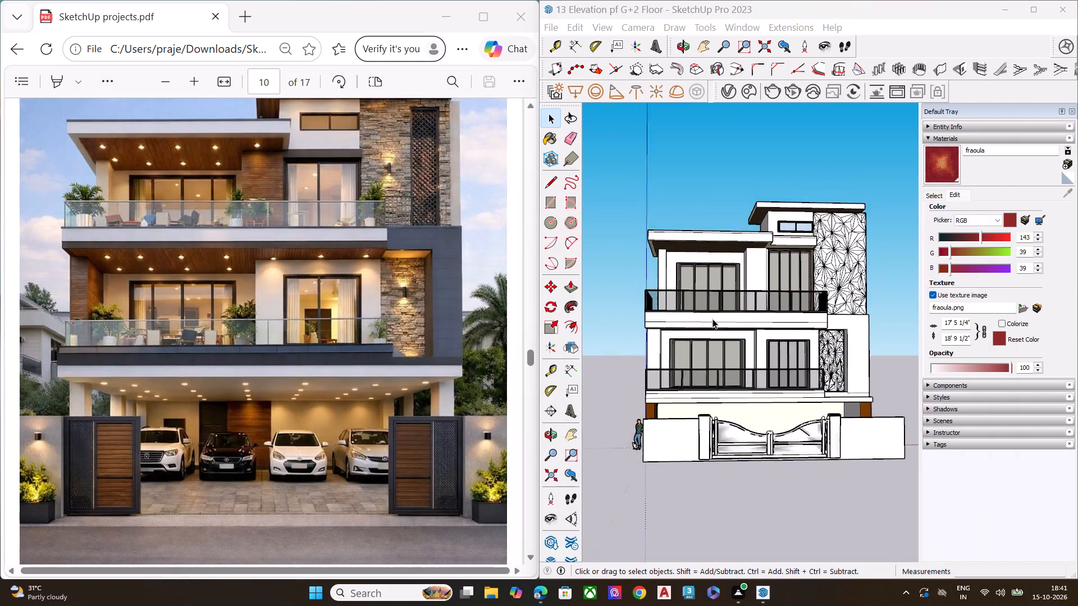
scroll(712, 319, down, 4)
middle_drag(736, 370, 631, 406)
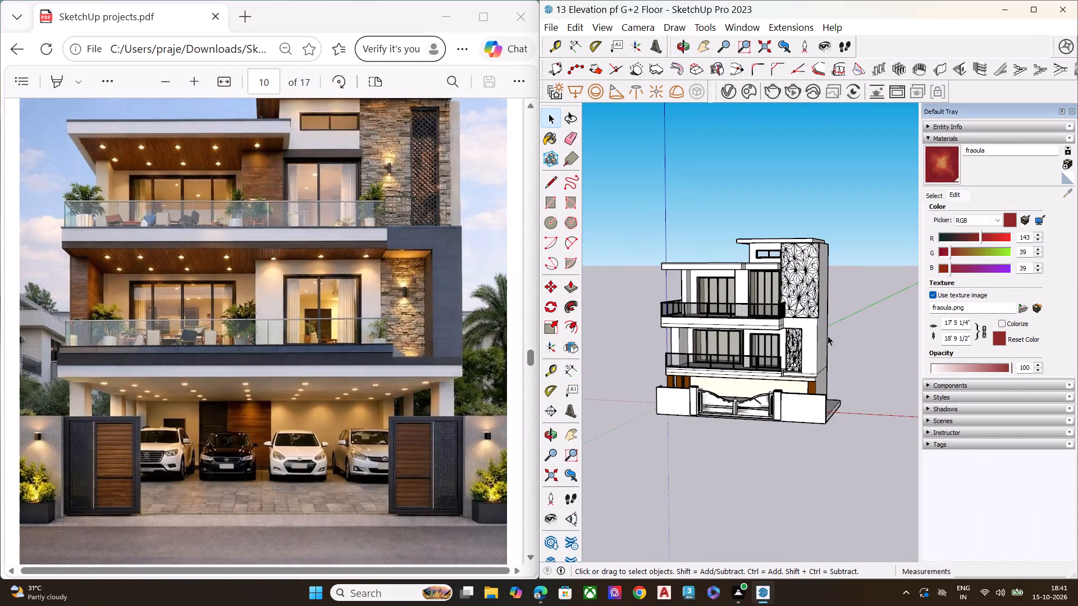
middle_drag(778, 350, 841, 350)
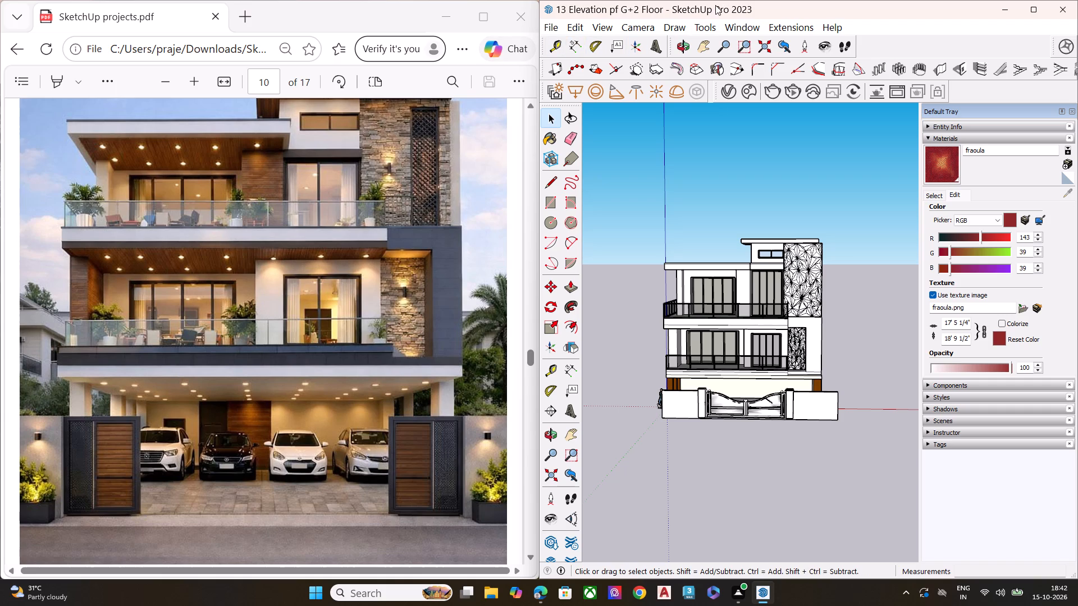
scroll(772, 401, up, 1)
middle_drag(771, 403, 691, 433)
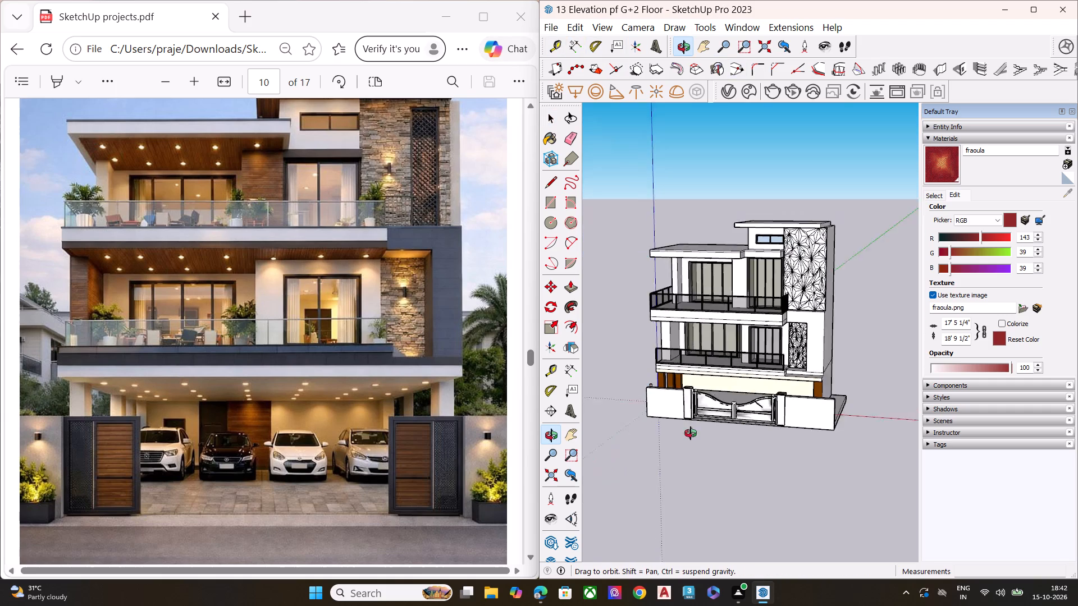
middle_drag(691, 433, 637, 403)
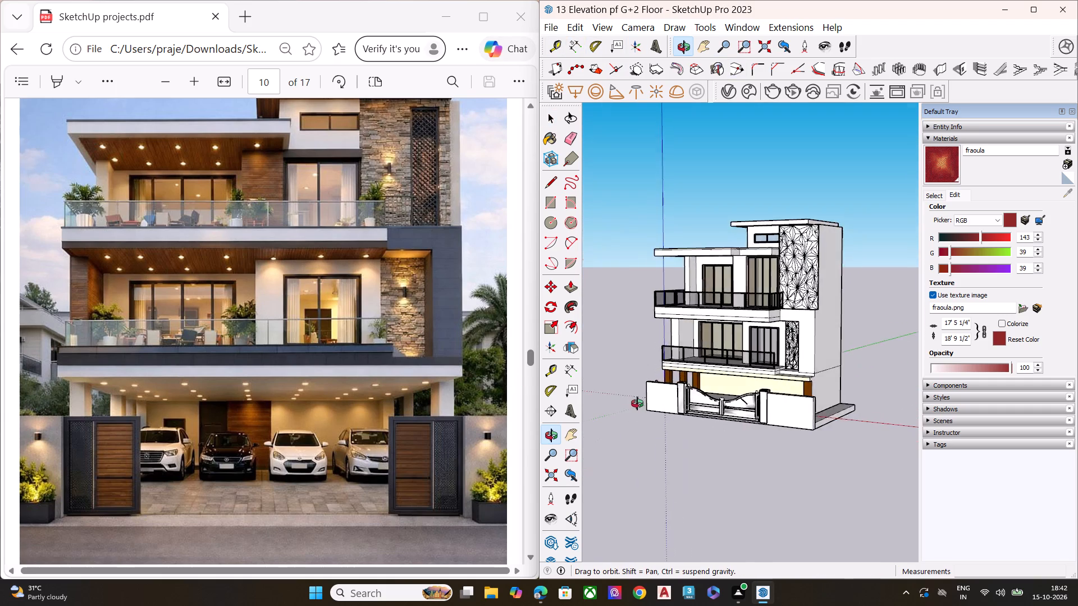
middle_drag(637, 403, 663, 402)
Delete the leftover horizontal seam line along the front face of the upper balcony slab.
scroll(751, 402, up, 7)
middle_drag(765, 304, 907, 236)
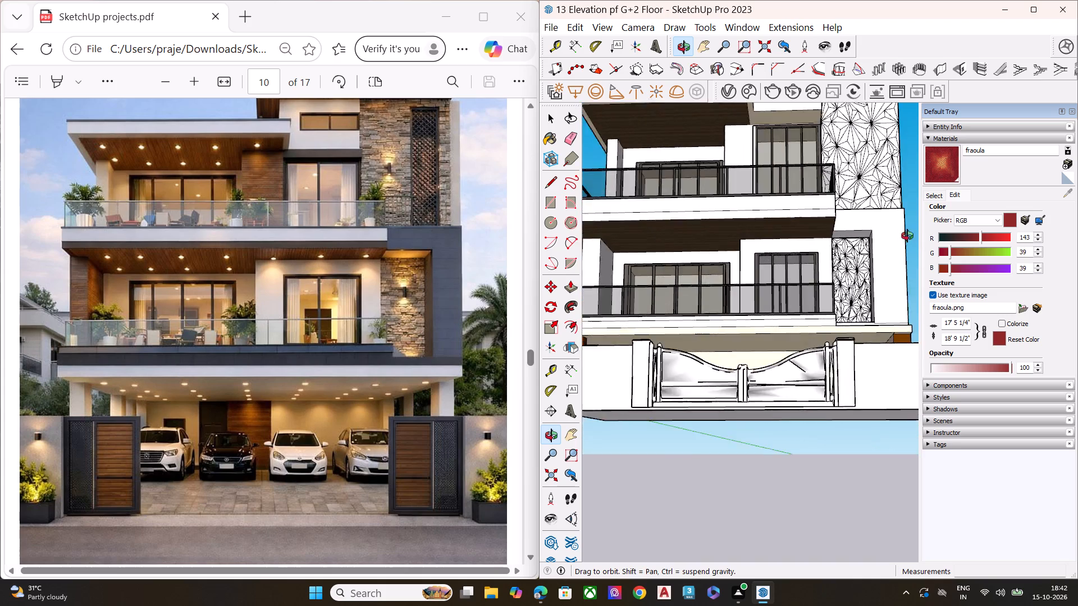
middle_drag(907, 236, 949, 268)
middle_drag(764, 279, 920, 352)
scroll(739, 212, up, 4)
scroll(725, 209, down, 1)
scroll(725, 209, up, 3)
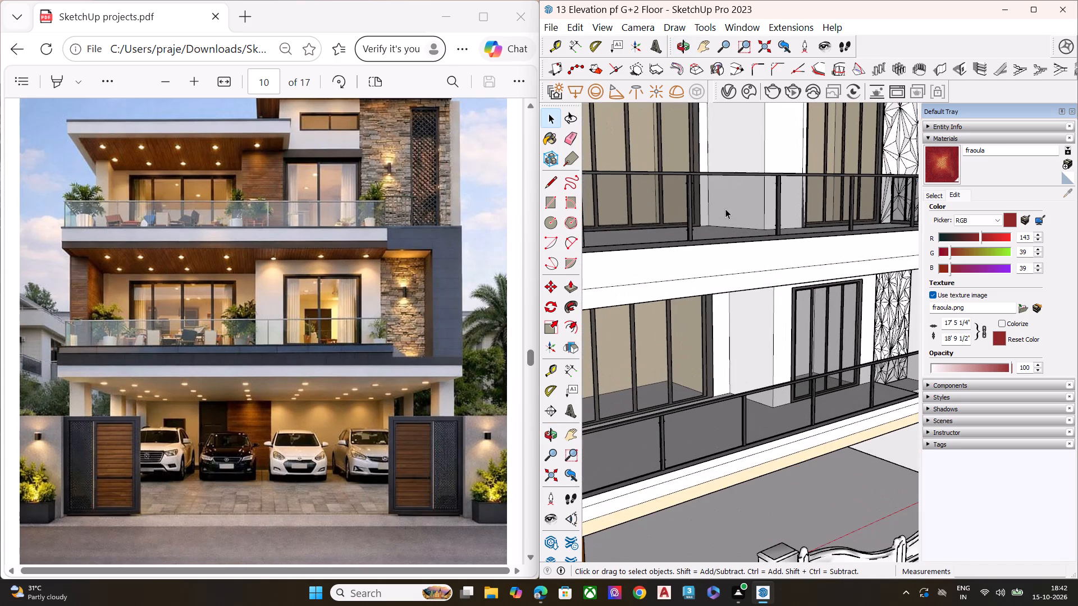
click(698, 277)
key(Delete)
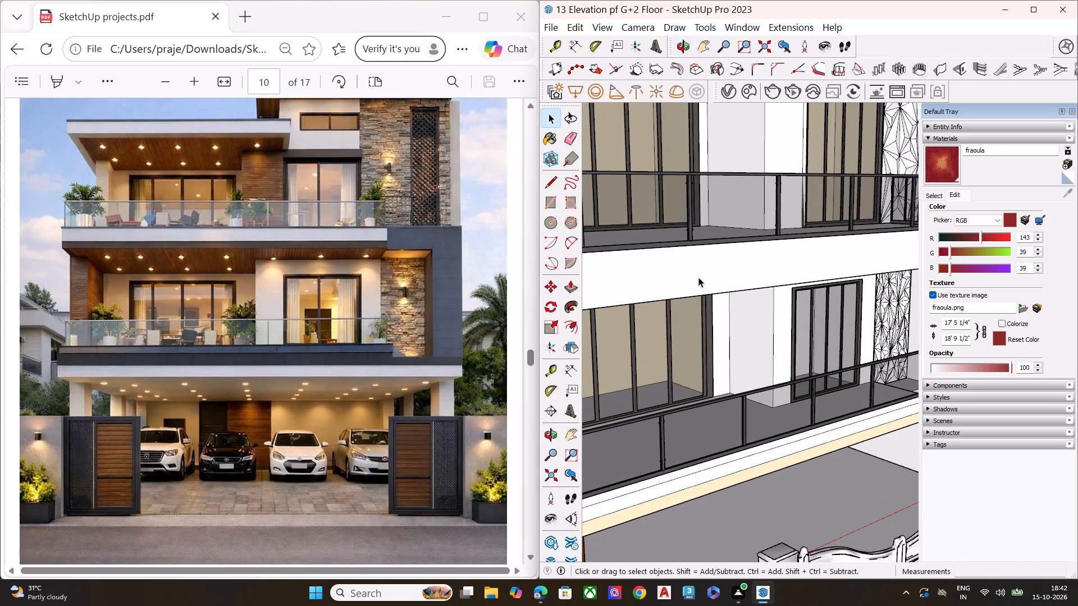
Pull the thin upper strip of the front face of the roof slab over the upper balcony outward by 5 5/8".
scroll(751, 268, down, 8)
middle_drag(762, 307, 761, 307)
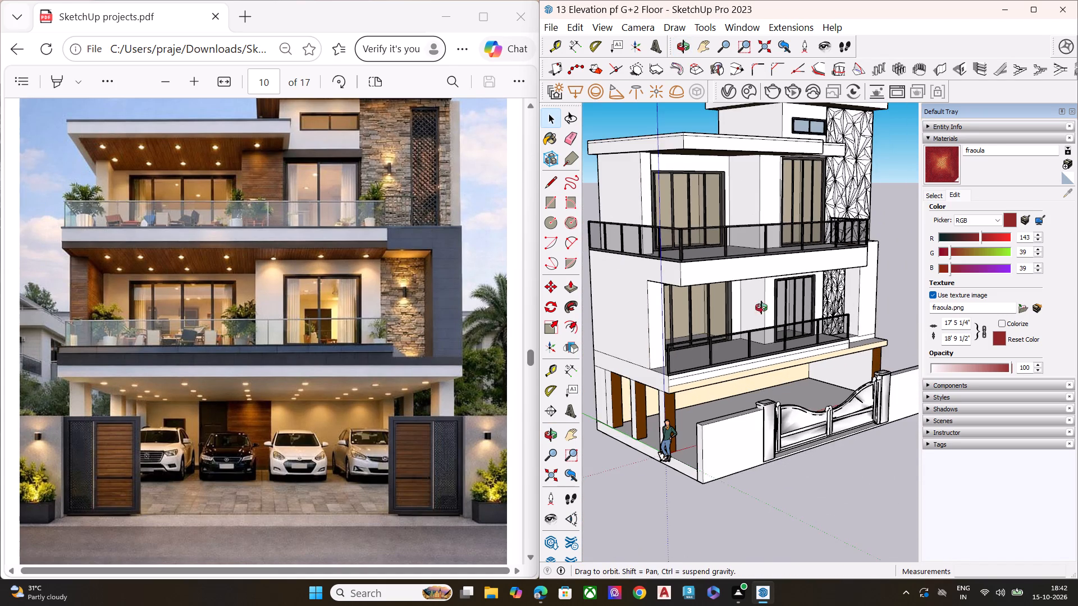
middle_drag(761, 307, 529, 339)
middle_drag(800, 305, 613, 302)
scroll(620, 197, up, 2)
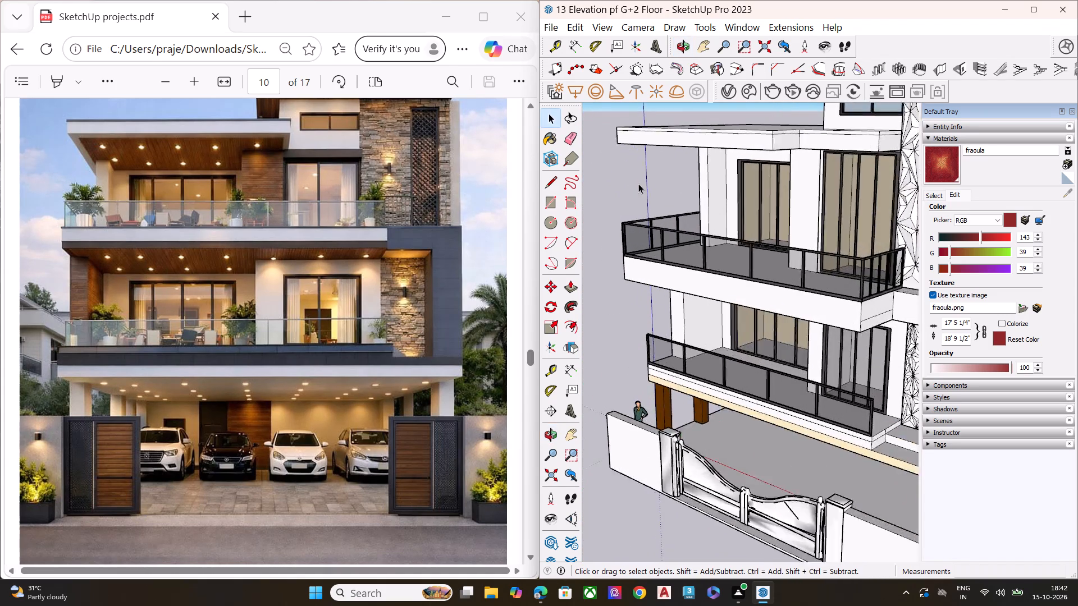
scroll(638, 183, up, 4)
scroll(650, 223, down, 7)
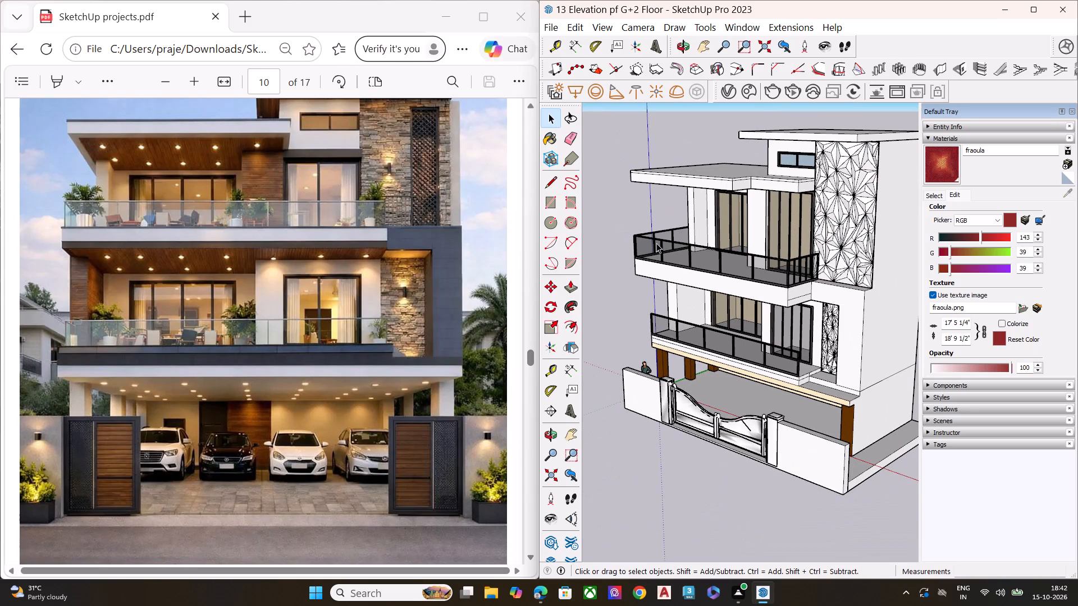
middle_drag(664, 229, 630, 201)
scroll(672, 144, up, 5)
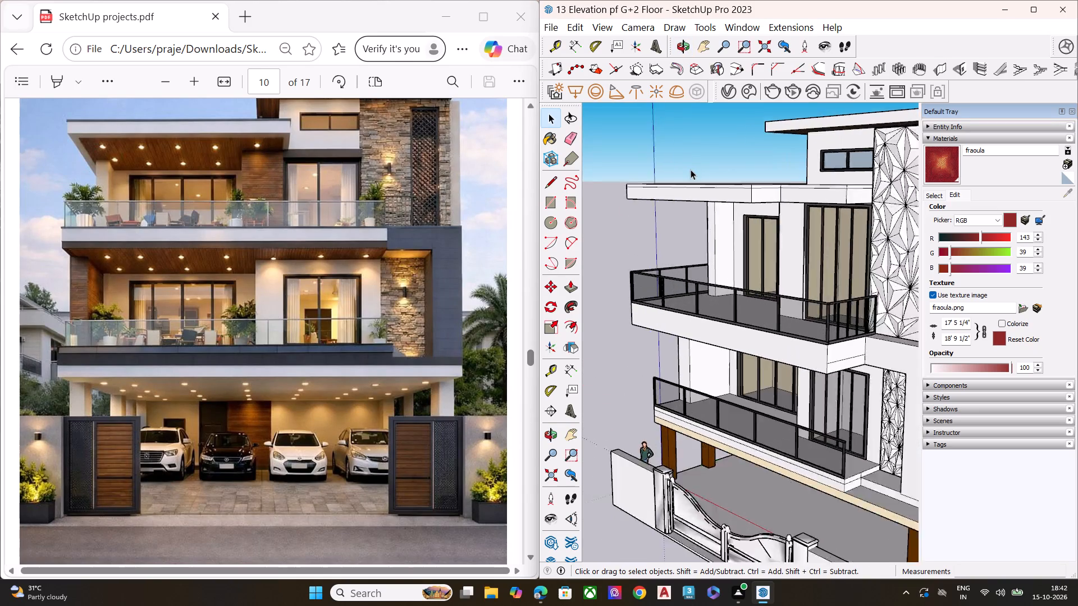
scroll(691, 169, up, 3)
scroll(691, 170, down, 1)
scroll(691, 170, up, 1)
scroll(765, 183, up, 10)
click(766, 201)
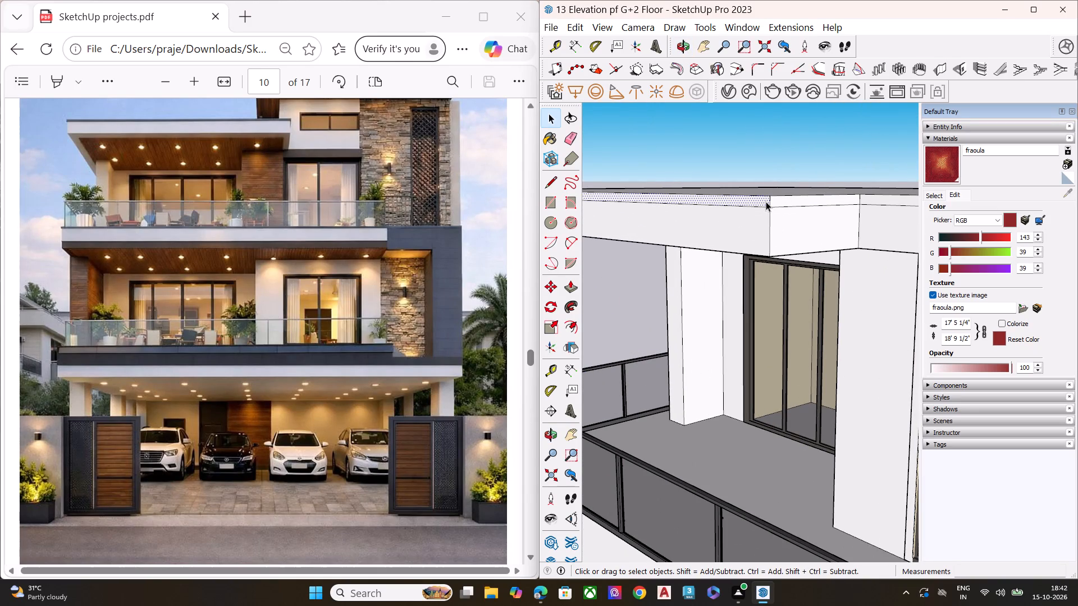
key(p)
click(762, 196)
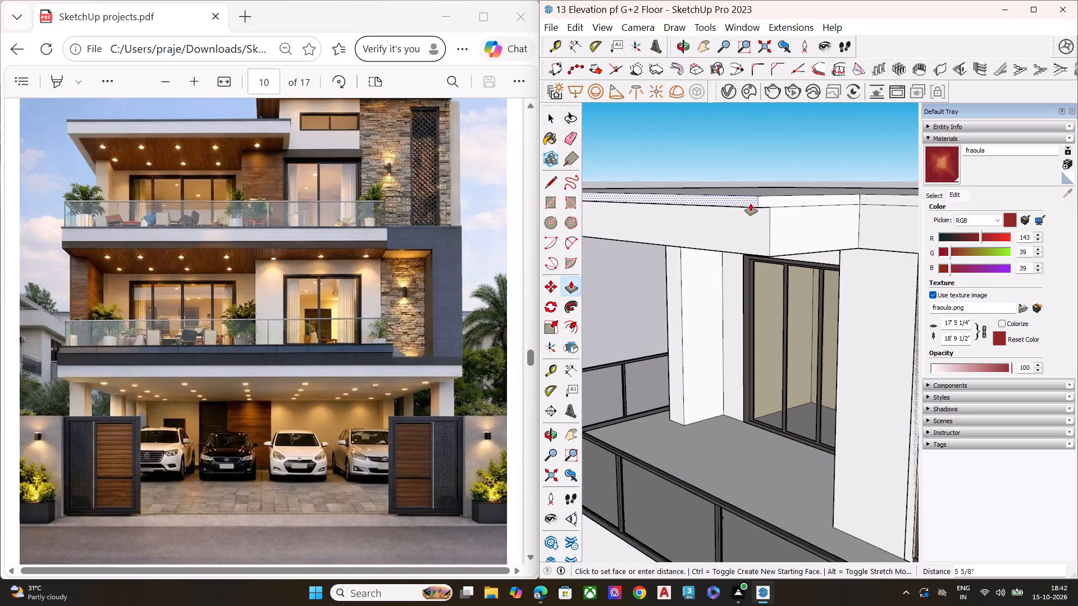
click(751, 204)
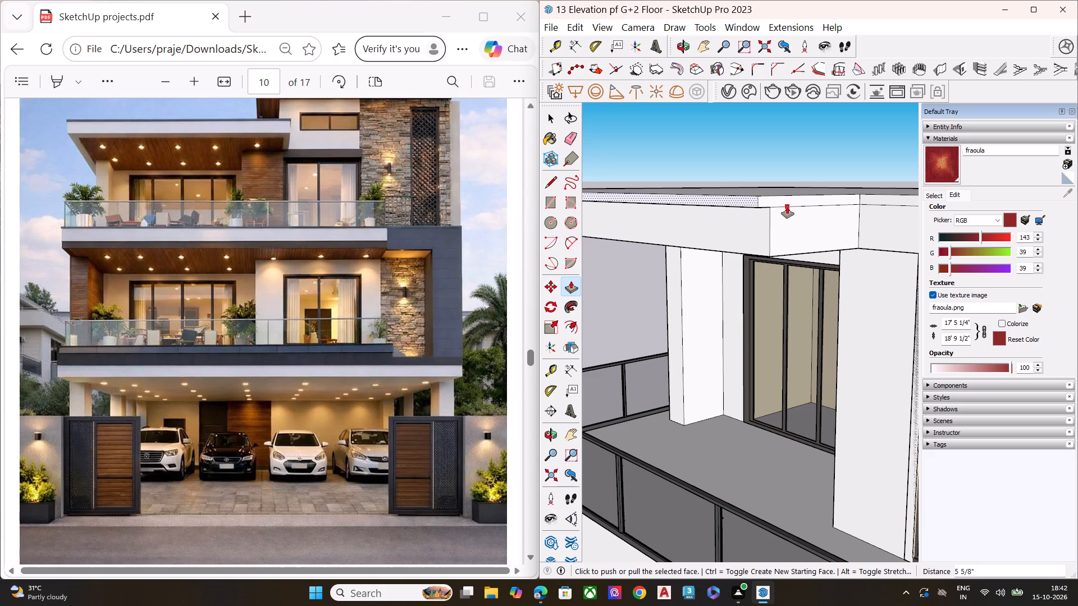
Pull the upper strips on the roof slab's side return and recessed front face over the upper balcony outward by 5 5/8".
key(space)
click(791, 201)
key(p)
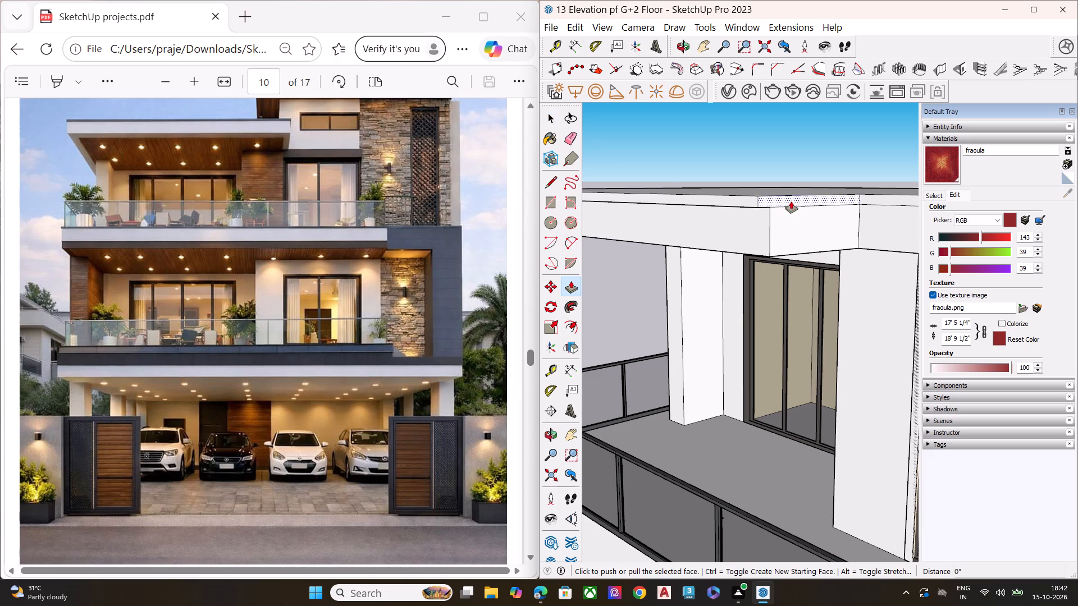
double_click(791, 201)
double_click(884, 196)
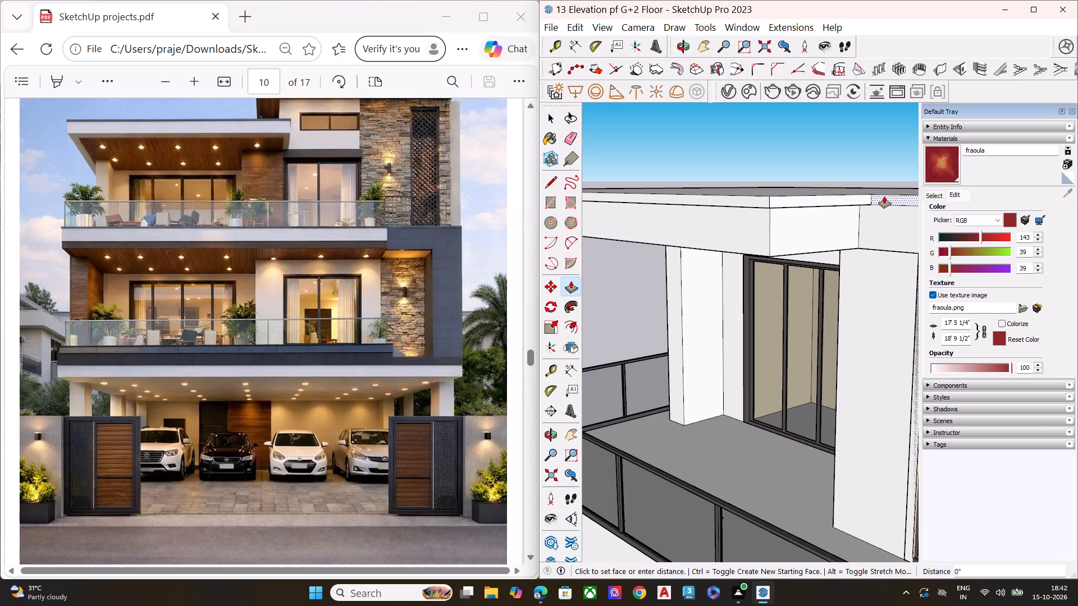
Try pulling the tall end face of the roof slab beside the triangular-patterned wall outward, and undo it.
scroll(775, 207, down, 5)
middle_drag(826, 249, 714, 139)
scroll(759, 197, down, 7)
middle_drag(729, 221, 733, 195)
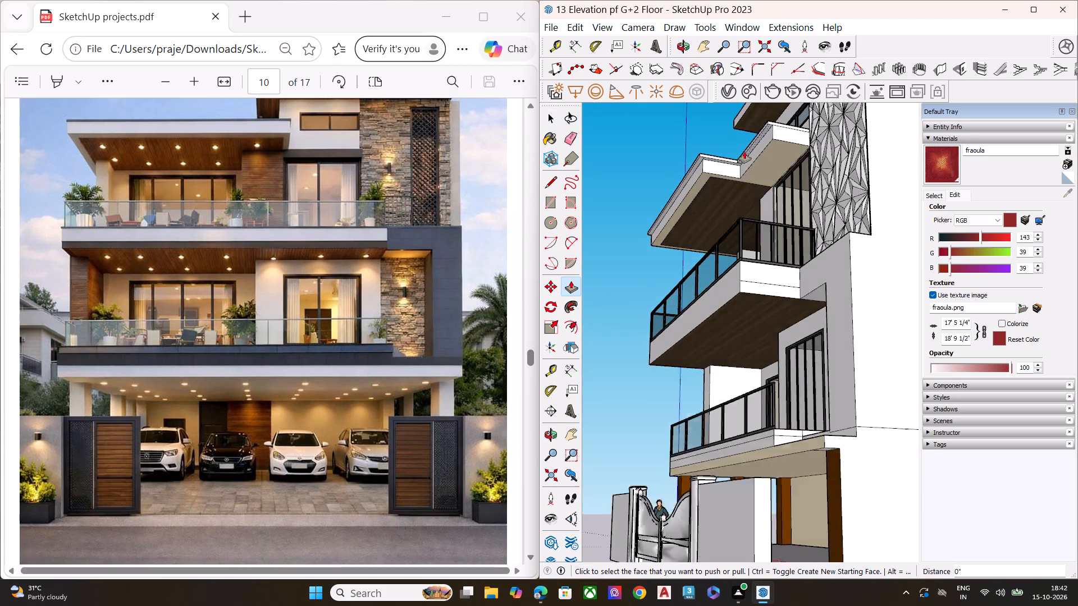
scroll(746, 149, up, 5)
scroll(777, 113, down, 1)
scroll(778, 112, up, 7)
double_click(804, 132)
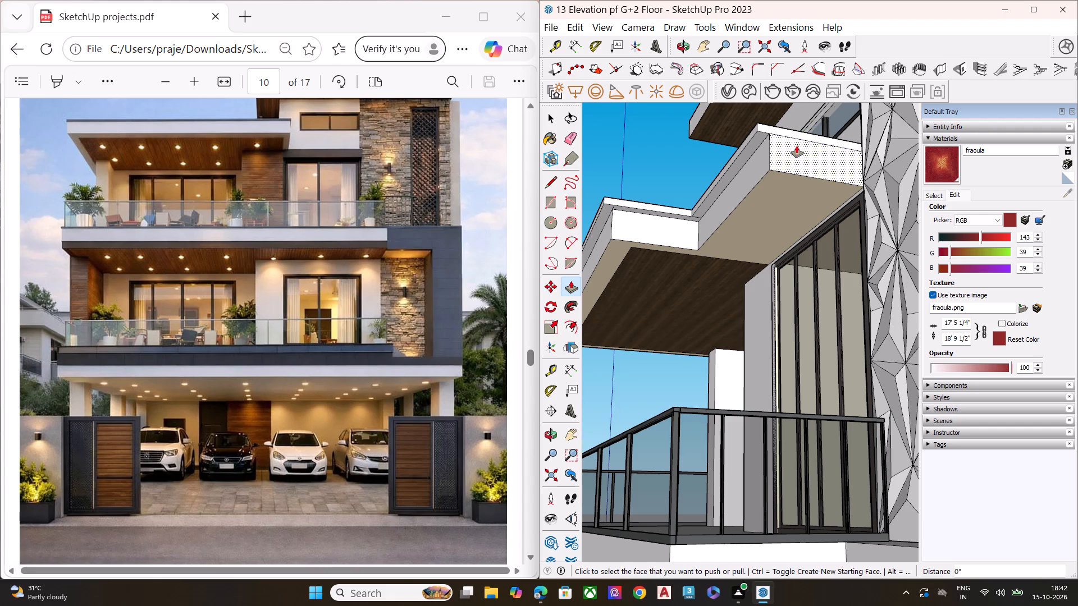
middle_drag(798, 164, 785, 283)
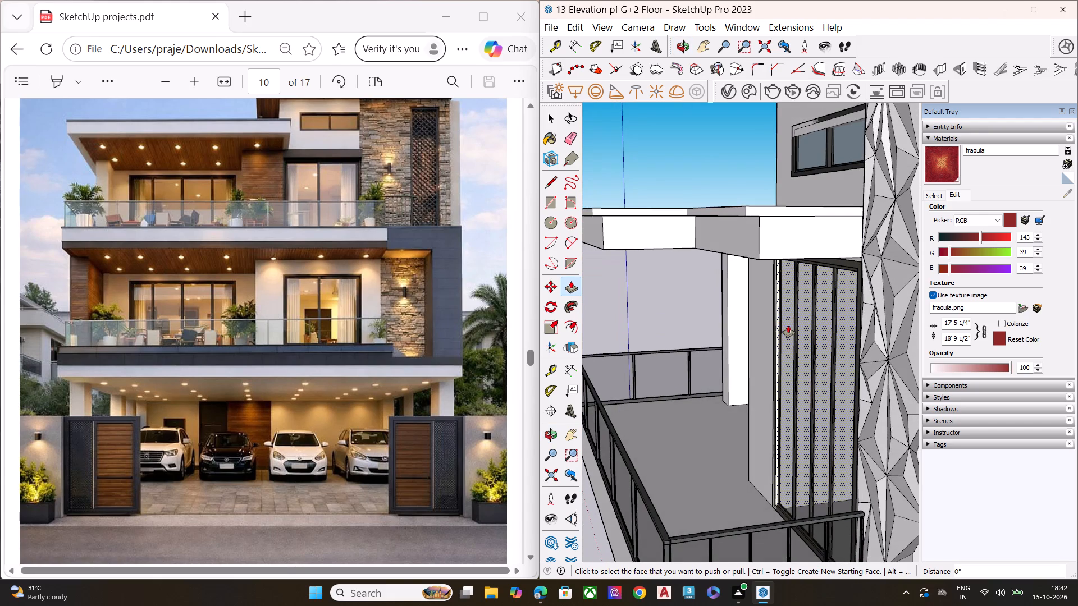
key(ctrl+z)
Pull the thin upper strip of the roof slab's end face beside the triangular-patterned wall outward by 5 5/8".
scroll(794, 255, up, 3)
scroll(795, 251, down, 2)
scroll(795, 250, up, 2)
key(space)
click(778, 196)
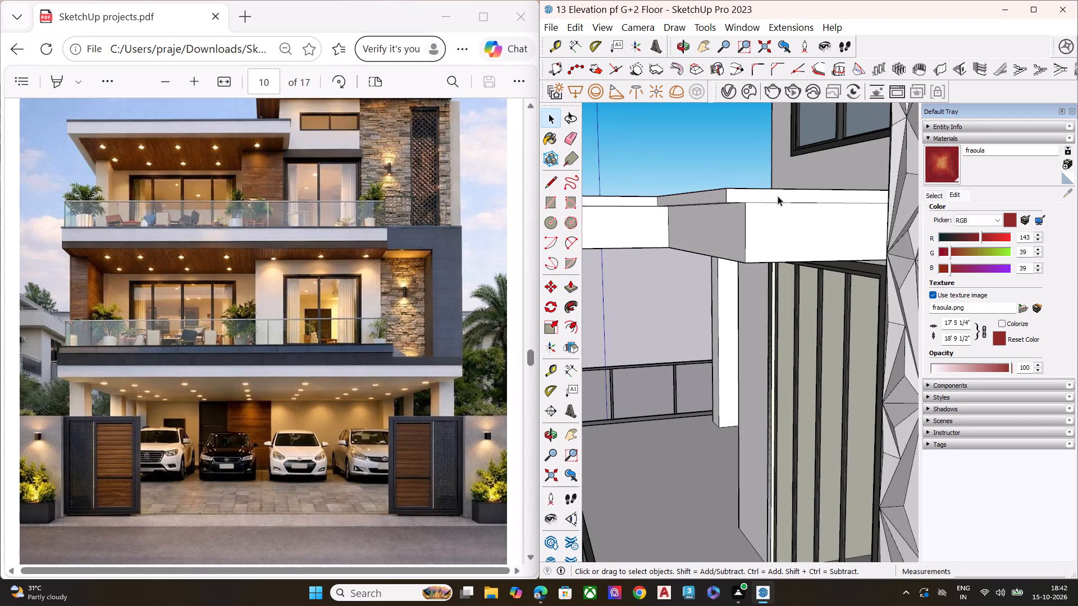
key(p)
double_click(778, 196)
key(space)
scroll(771, 217, down, 3)
scroll(771, 223, up, 1)
scroll(771, 223, down, 2)
scroll(771, 226, up, 1)
scroll(771, 226, down, 1)
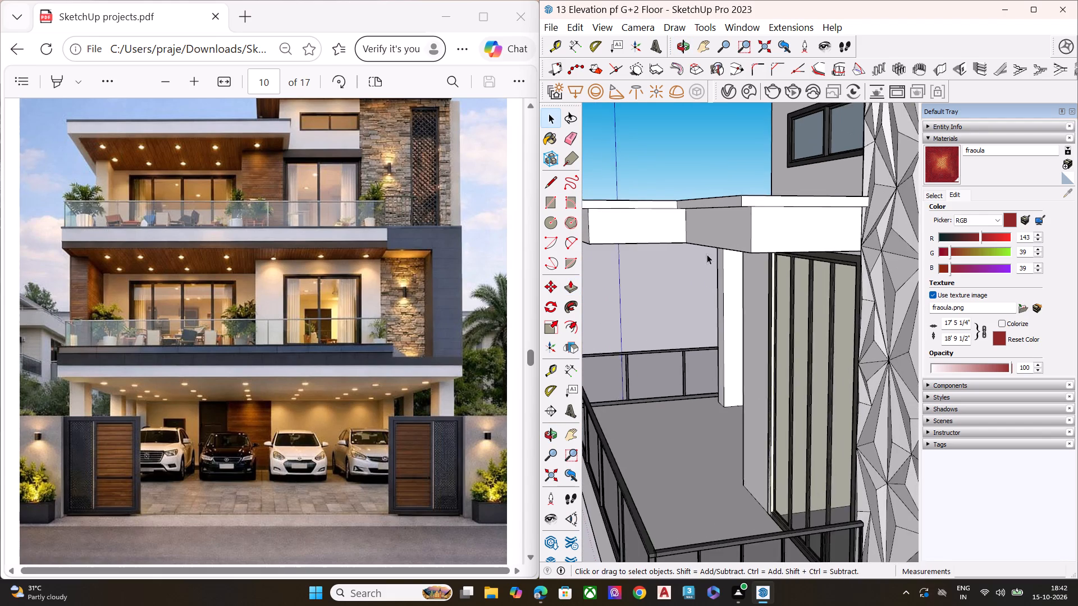
Examine the whole house from the front, above and the side to check the projecting roof slab edges.
middle_drag(625, 254, 873, 264)
scroll(829, 260, down, 5)
scroll(829, 260, up, 1)
scroll(831, 261, down, 1)
scroll(832, 261, up, 1)
scroll(832, 262, down, 1)
middle_drag(704, 318, 799, 218)
scroll(811, 222, down, 3)
scroll(815, 226, up, 1)
scroll(820, 229, down, 3)
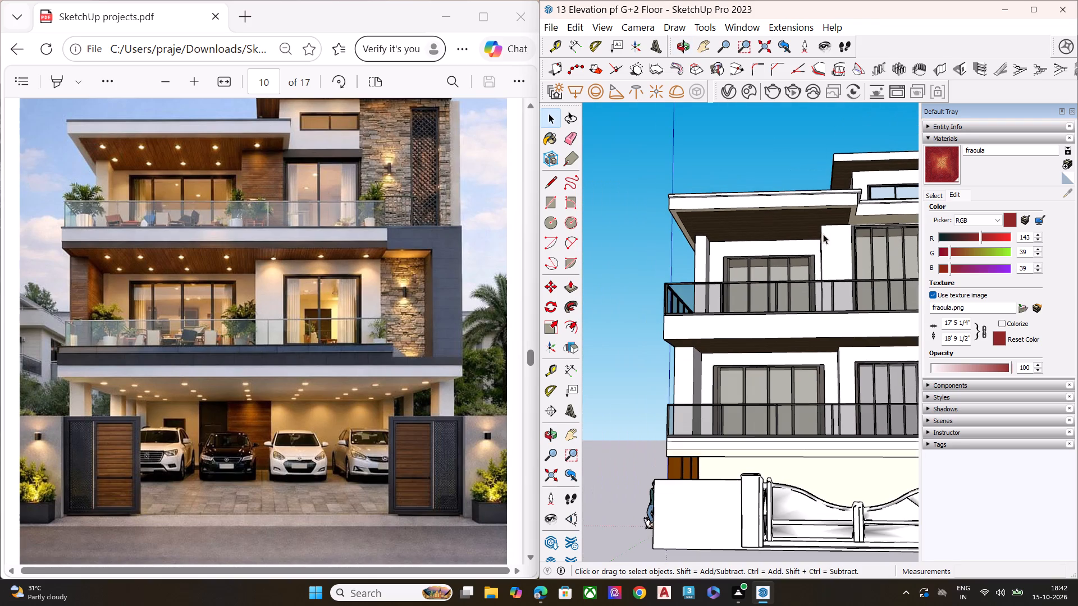
key(space)
click(743, 149)
scroll(705, 181, down, 5)
middle_drag(769, 231, 777, 305)
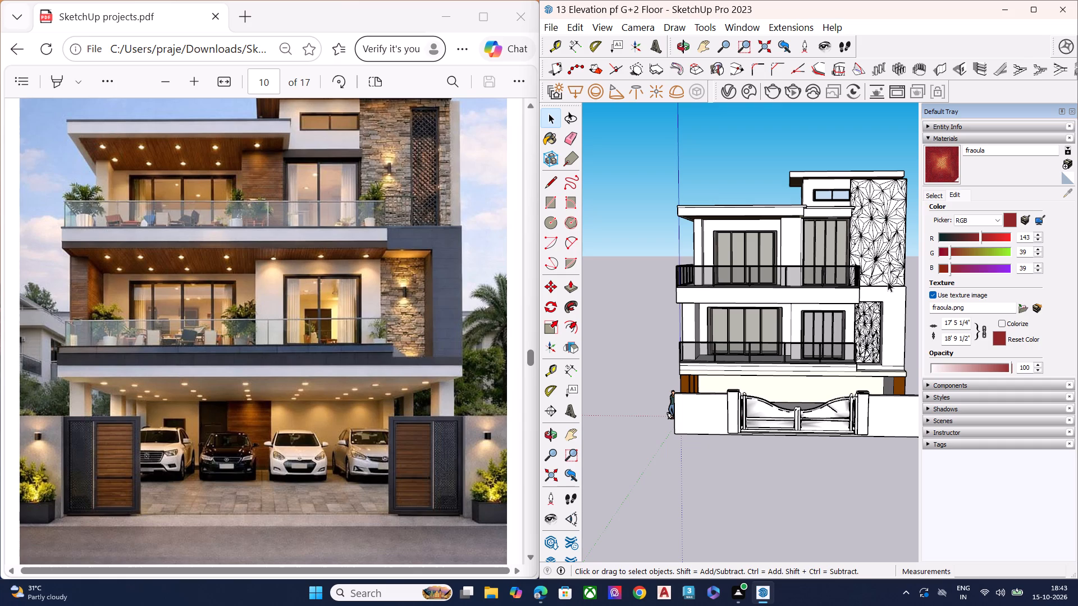
scroll(853, 272, down, 4)
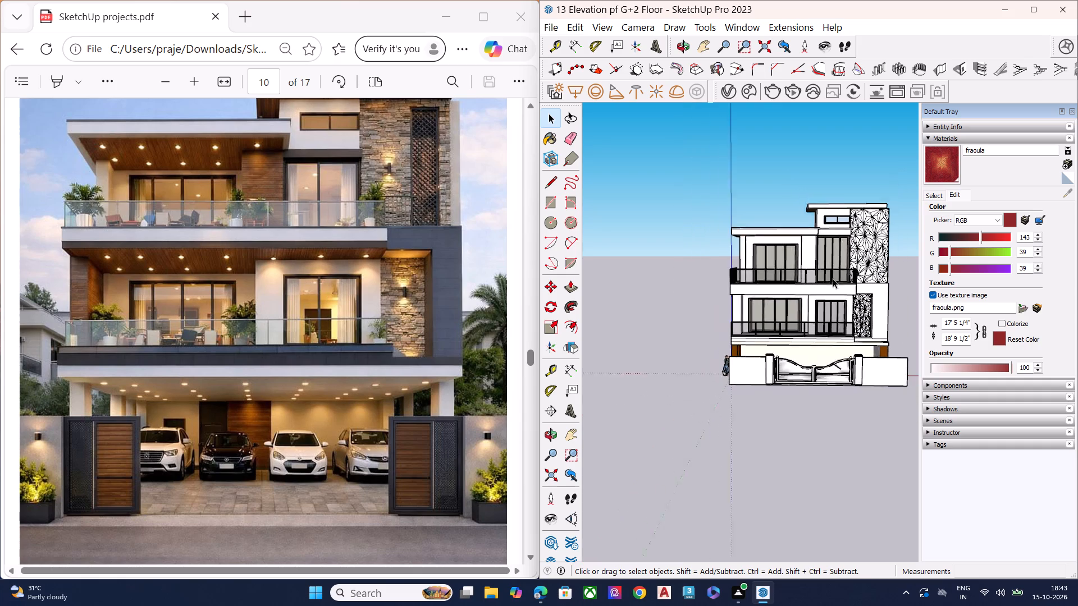
scroll(833, 278, down, 2)
middle_drag(852, 278, 533, 339)
scroll(760, 264, up, 5)
scroll(779, 258, down, 1)
scroll(779, 258, up, 5)
scroll(764, 264, down, 4)
scroll(718, 275, up, 1)
scroll(709, 276, down, 1)
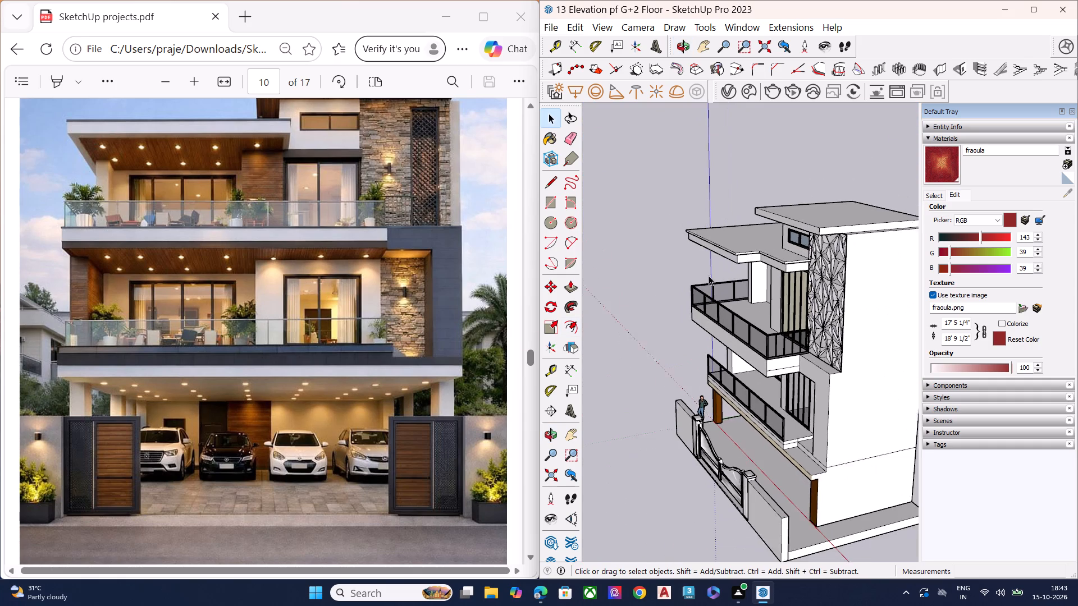
scroll(709, 276, down, 1)
scroll(746, 291, up, 1)
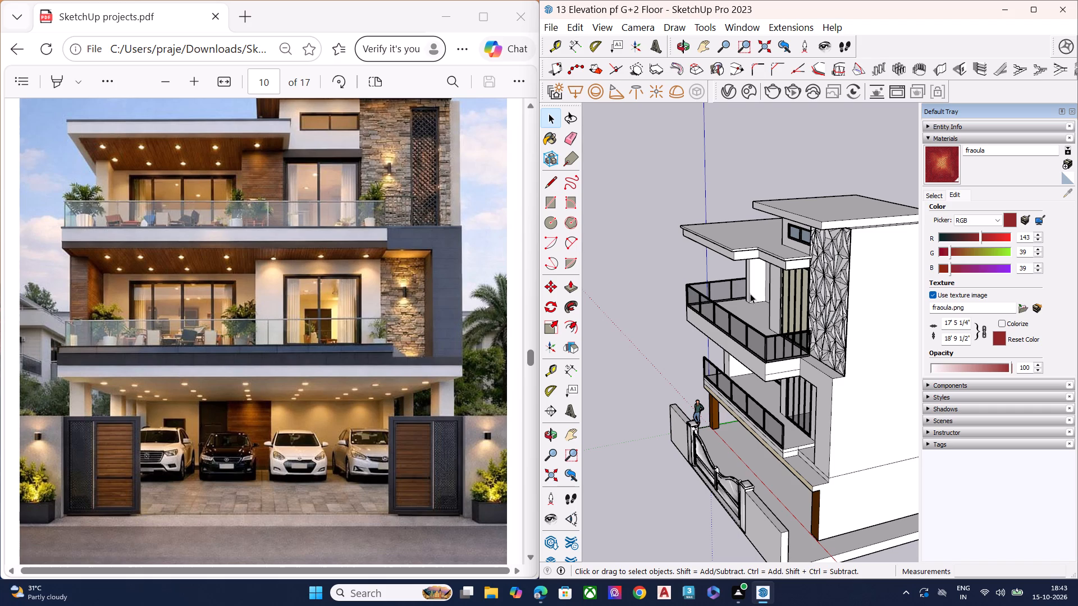
scroll(747, 276, down, 6)
middle_drag(743, 360, 808, 230)
scroll(804, 330, up, 4)
scroll(790, 412, down, 1)
scroll(790, 413, up, 1)
click(783, 424)
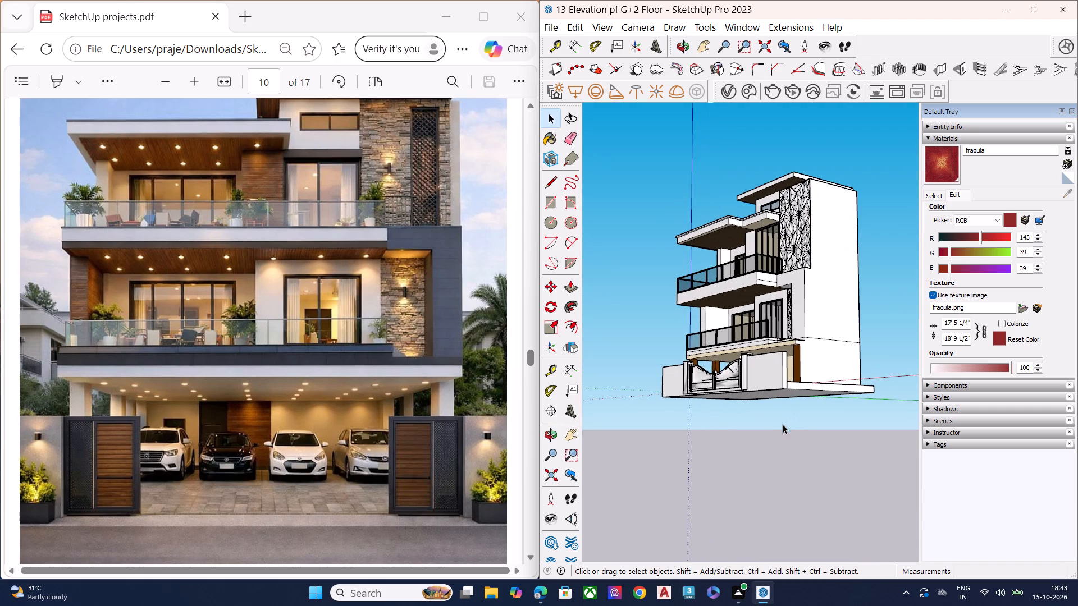
Pull the thin upper strip on the opposite outer end of the upper balcony's roof slab outward by 5 5/8".
middle_drag(709, 361, 925, 394)
scroll(764, 276, up, 1)
middle_drag(772, 264, 862, 178)
scroll(856, 187, up, 1)
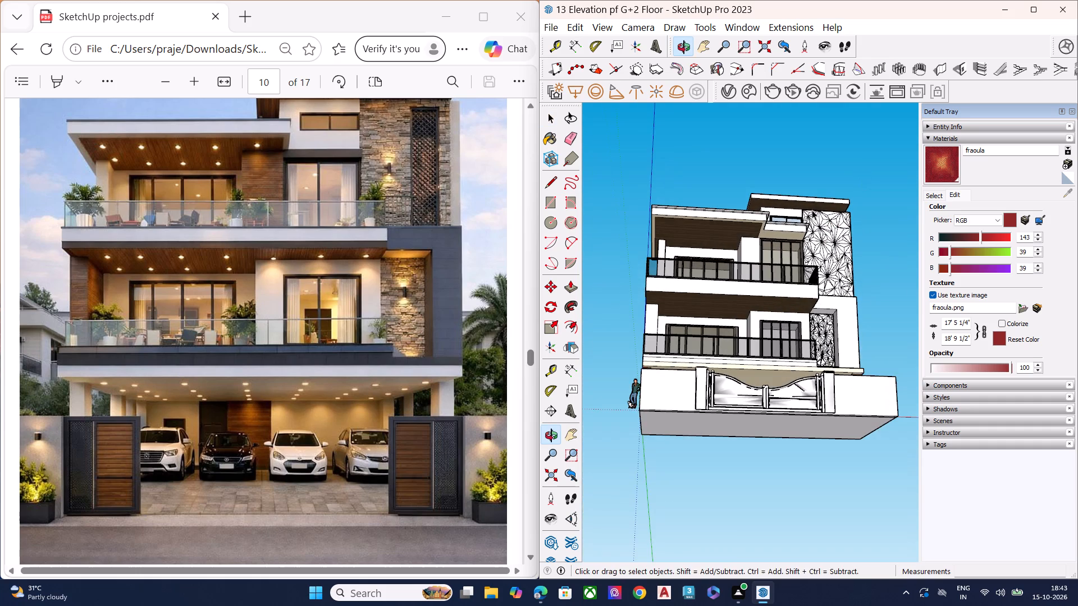
middle_drag(716, 227, 856, 304)
scroll(664, 250, up, 3)
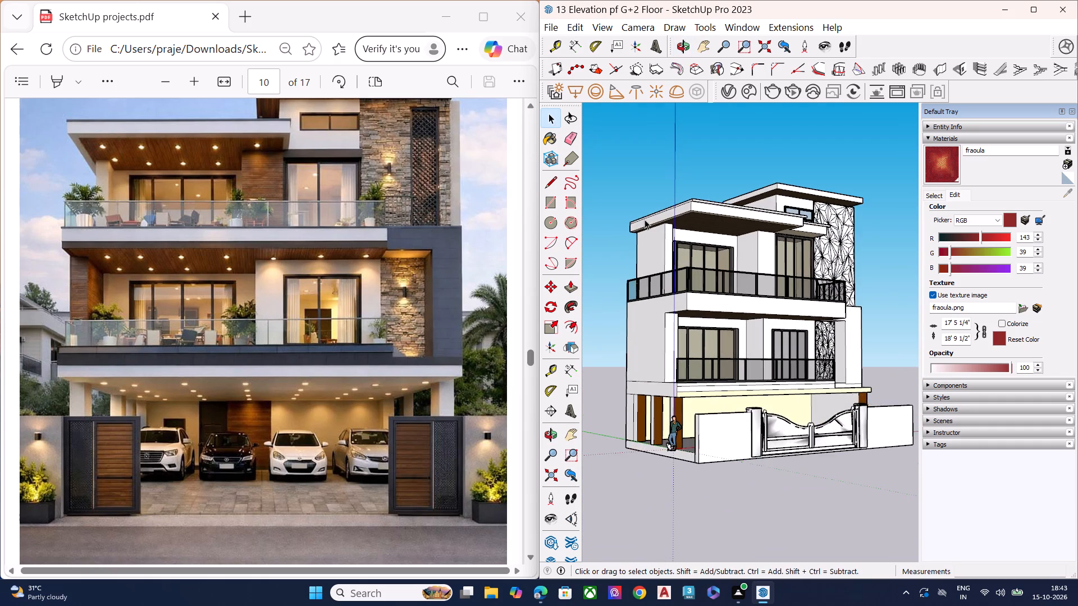
scroll(645, 219, up, 5)
scroll(726, 200, up, 9)
click(736, 201)
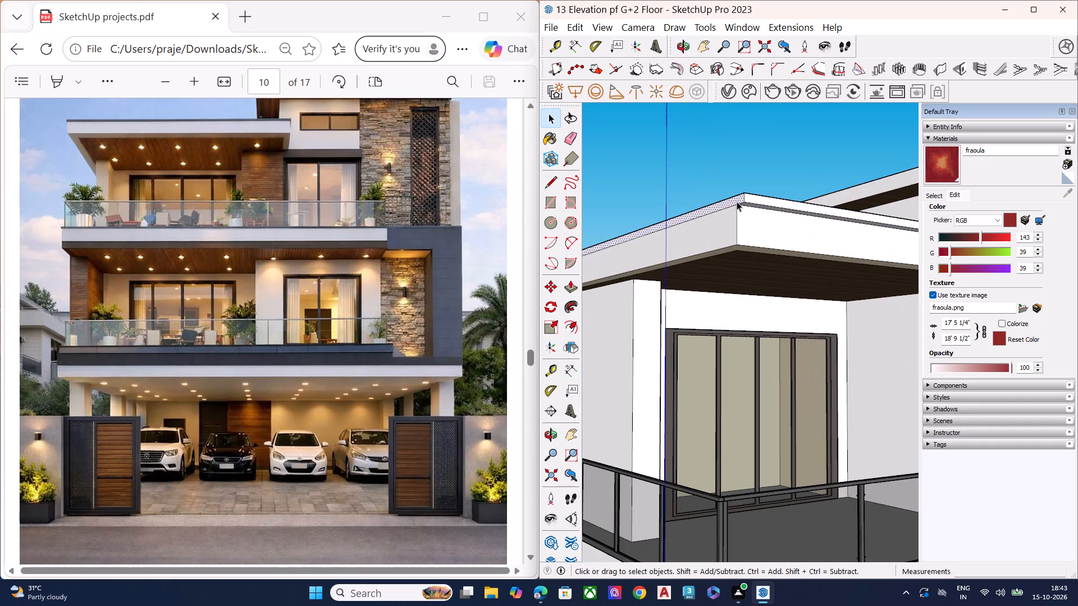
key(p)
scroll(735, 197, up, 4)
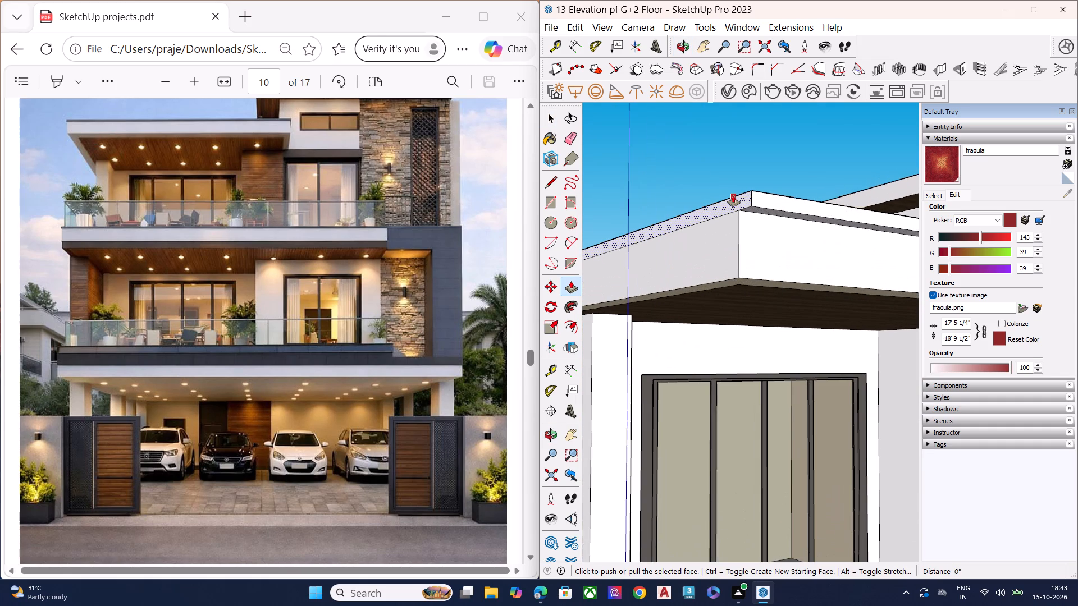
scroll(733, 195, up, 1)
double_click(734, 200)
scroll(725, 214, down, 4)
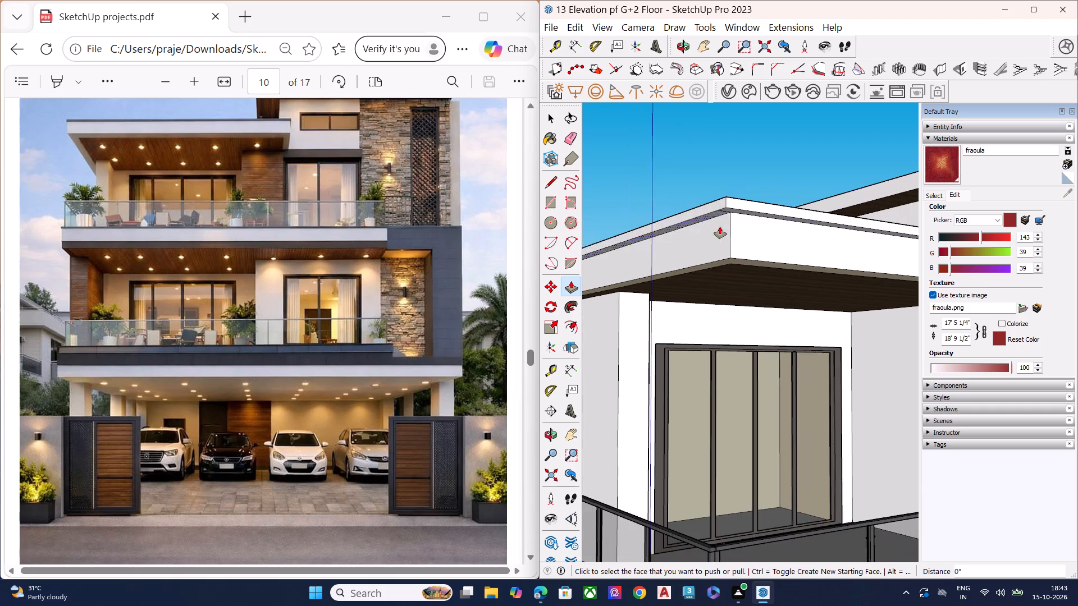
Erase the diagonal seam lines beneath the overhanging strip at the roof slab's far outer corner, stepped front corner and adjoining inner corner.
middle_drag(727, 219, 741, 143)
key(space)
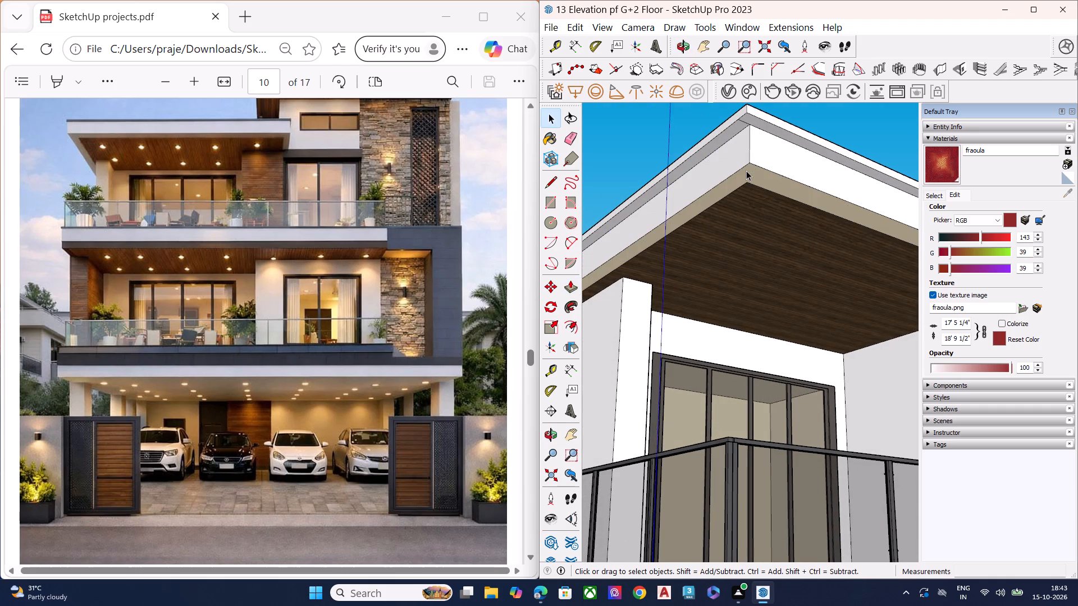
key(e)
scroll(747, 121, up, 1)
scroll(747, 121, down, 1)
scroll(747, 121, up, 5)
click(747, 122)
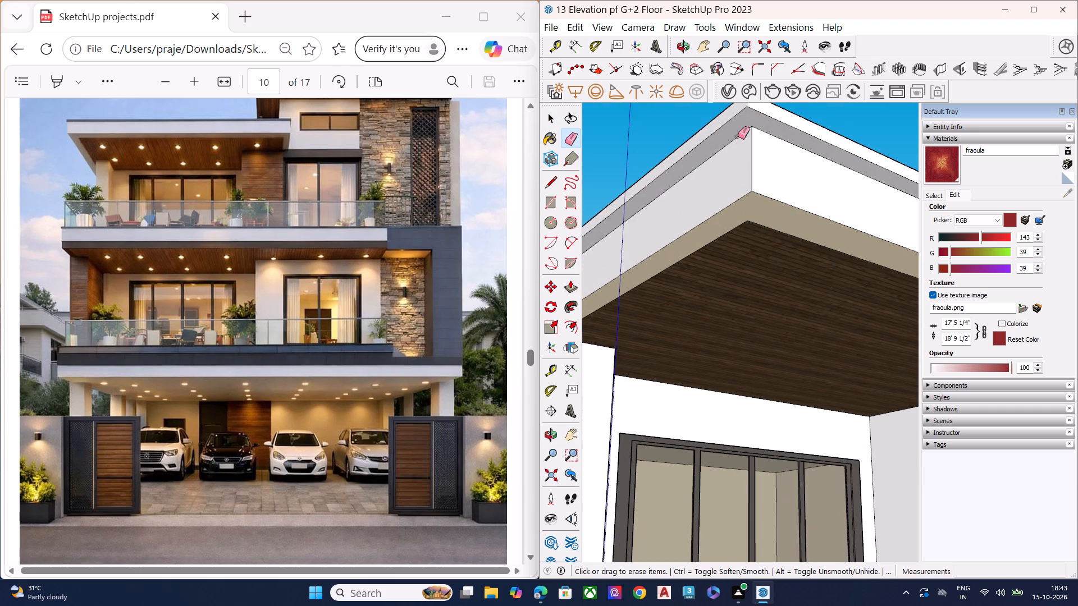
scroll(723, 154, down, 16)
middle_drag(823, 227, 542, 237)
middle_drag(803, 232, 729, 215)
scroll(778, 150, up, 9)
scroll(774, 241, up, 6)
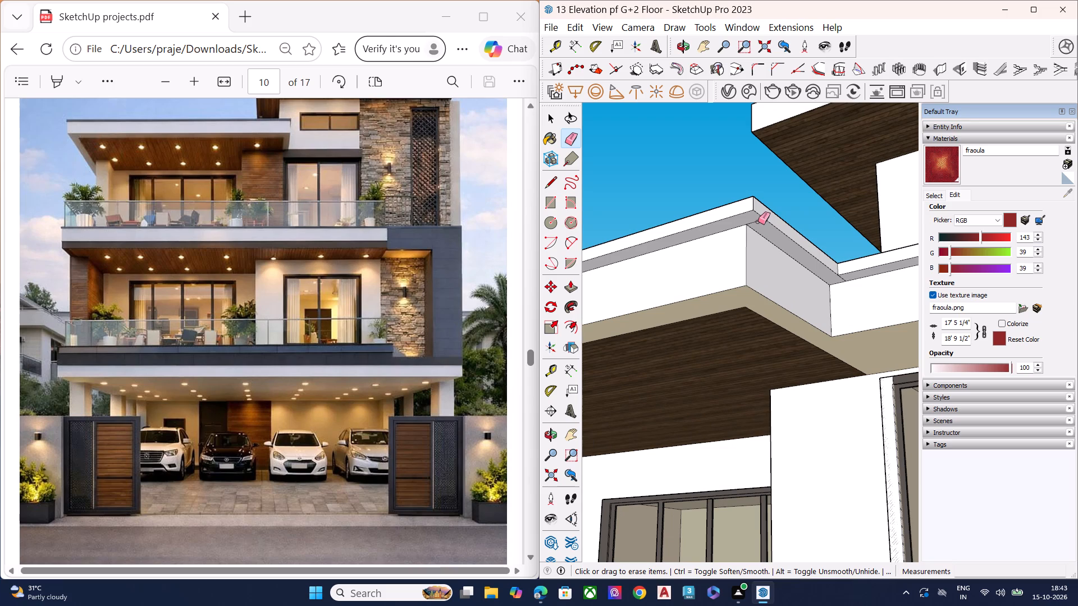
click(758, 222)
scroll(725, 226, down, 2)
scroll(832, 267, up, 5)
click(820, 273)
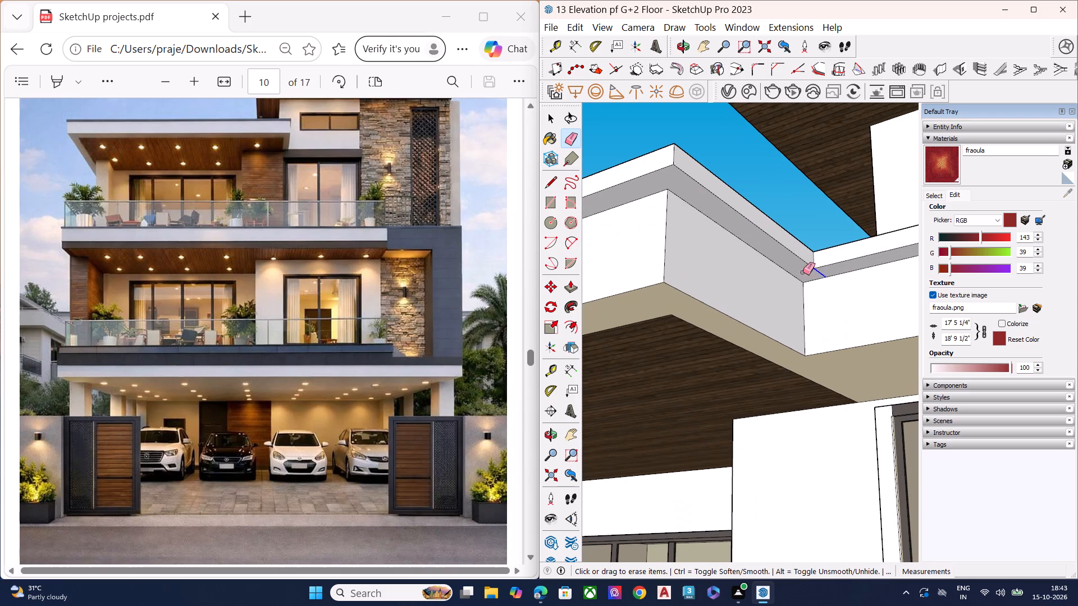
Erase the diagonal seam line beneath the overhanging strip at the roof slab corner near the triangular-patterned wall.
scroll(761, 265, down, 16)
scroll(888, 261, up, 1)
scroll(888, 261, down, 1)
scroll(889, 261, up, 3)
scroll(889, 260, down, 2)
scroll(889, 260, up, 3)
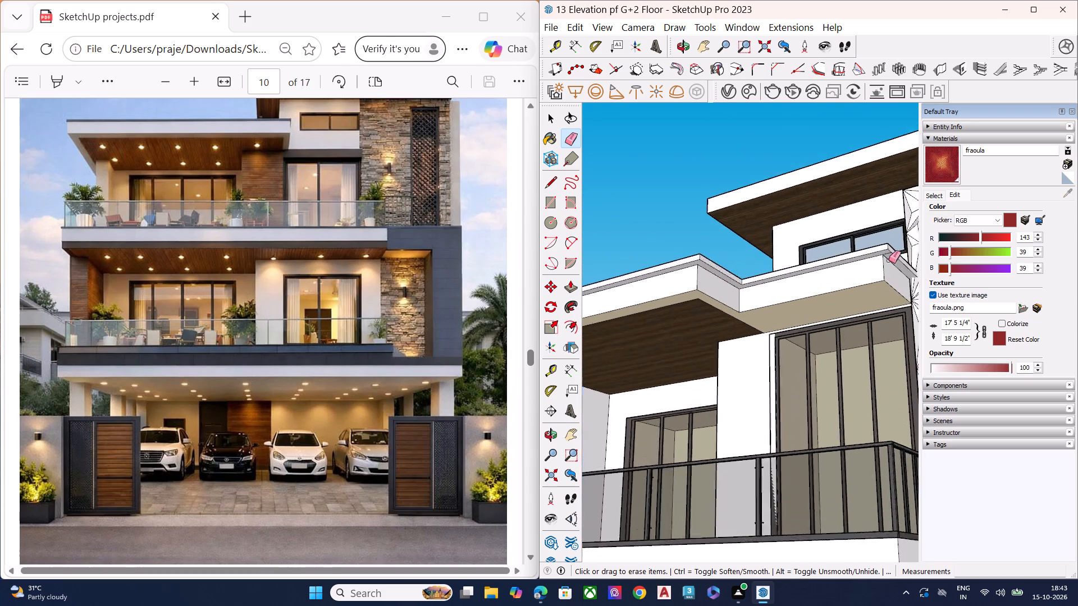
scroll(889, 260, up, 4)
scroll(892, 253, down, 1)
scroll(892, 253, up, 2)
click(889, 249)
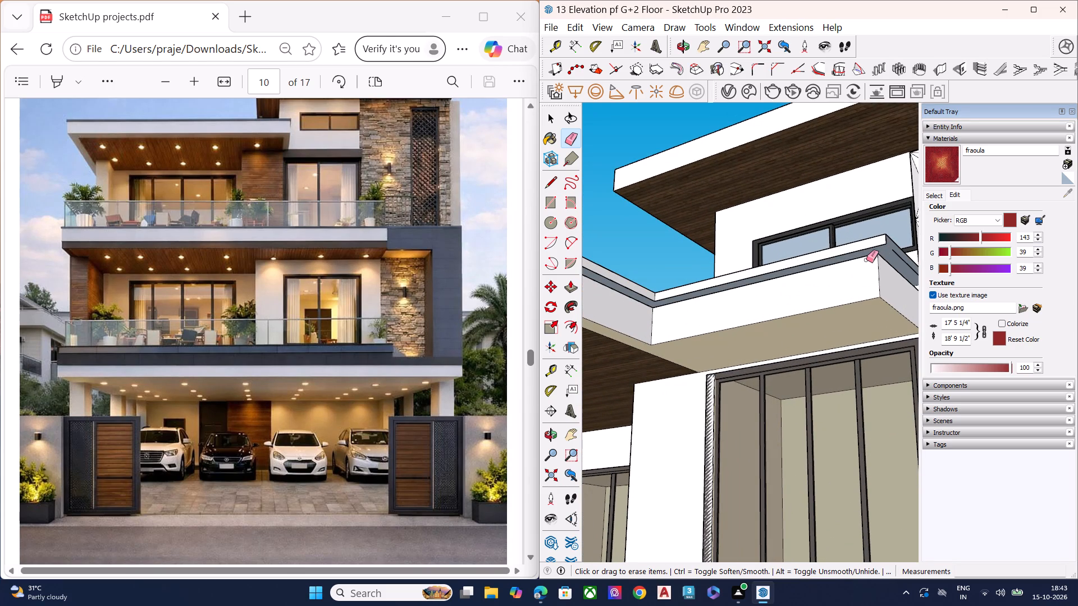
key(ctrl+z)
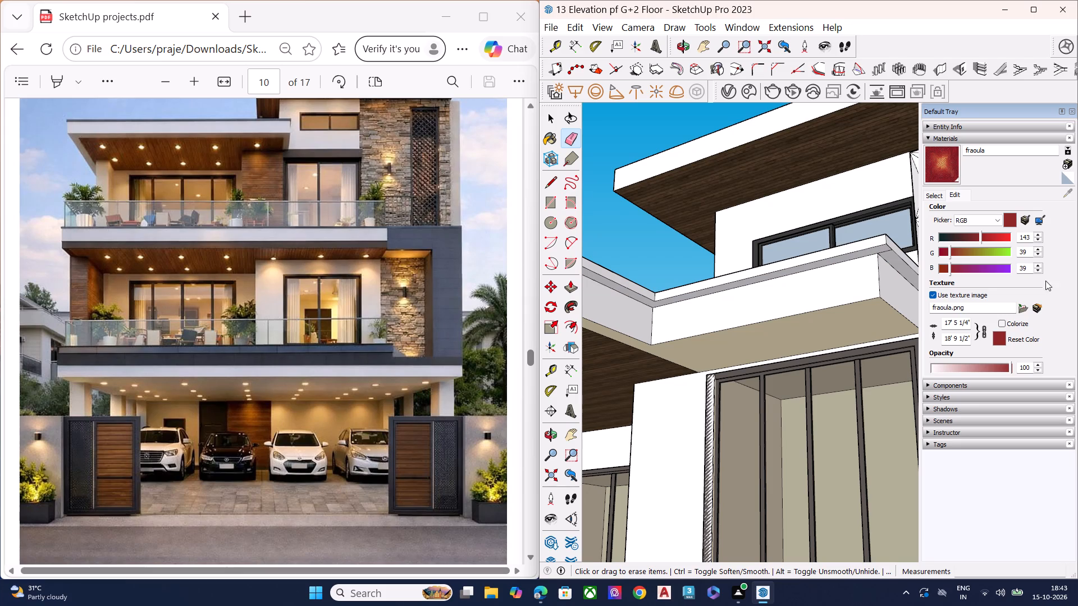
click(887, 251)
scroll(748, 212, down, 3)
scroll(748, 212, up, 1)
scroll(748, 212, down, 4)
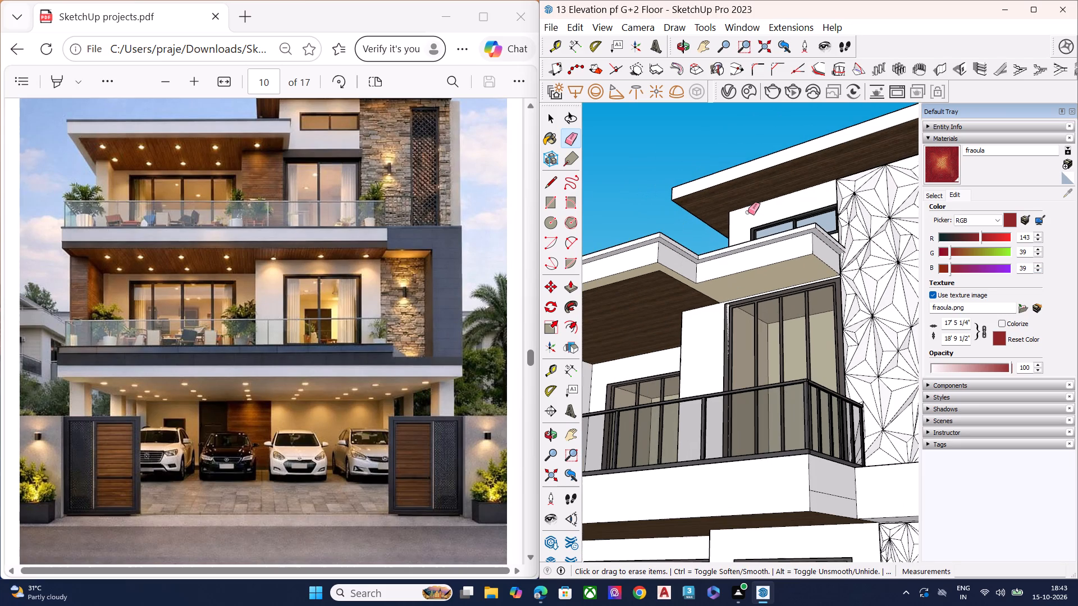
key(space)
click(672, 175)
click(672, 170)
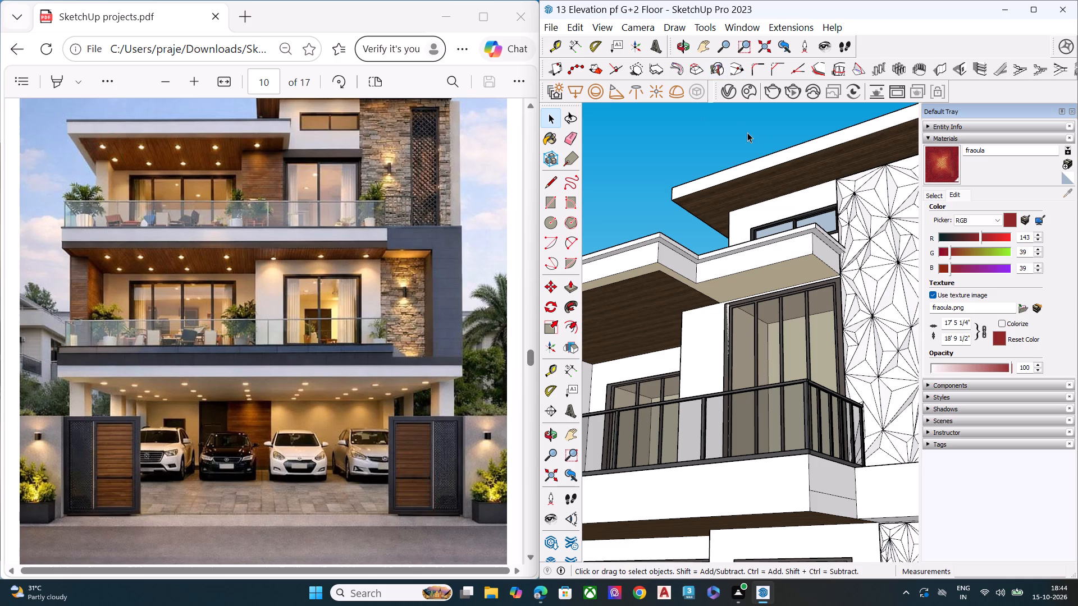
Examine the house elevation from below, the front and the side with the projecting slab edges in place.
scroll(751, 140, down, 7)
middle_drag(789, 309, 995, 195)
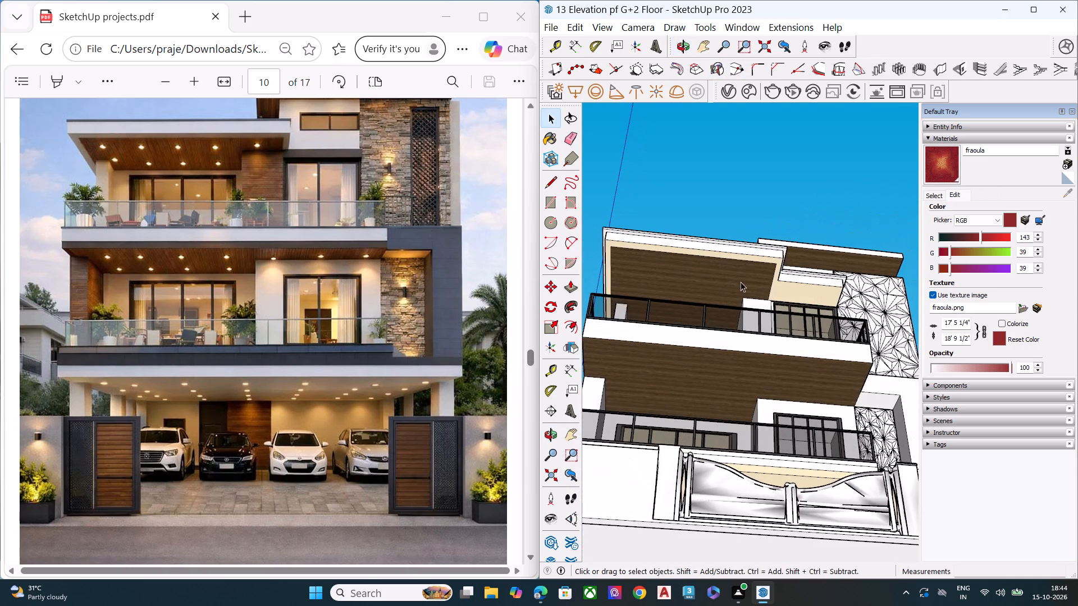
middle_drag(741, 282, 547, 407)
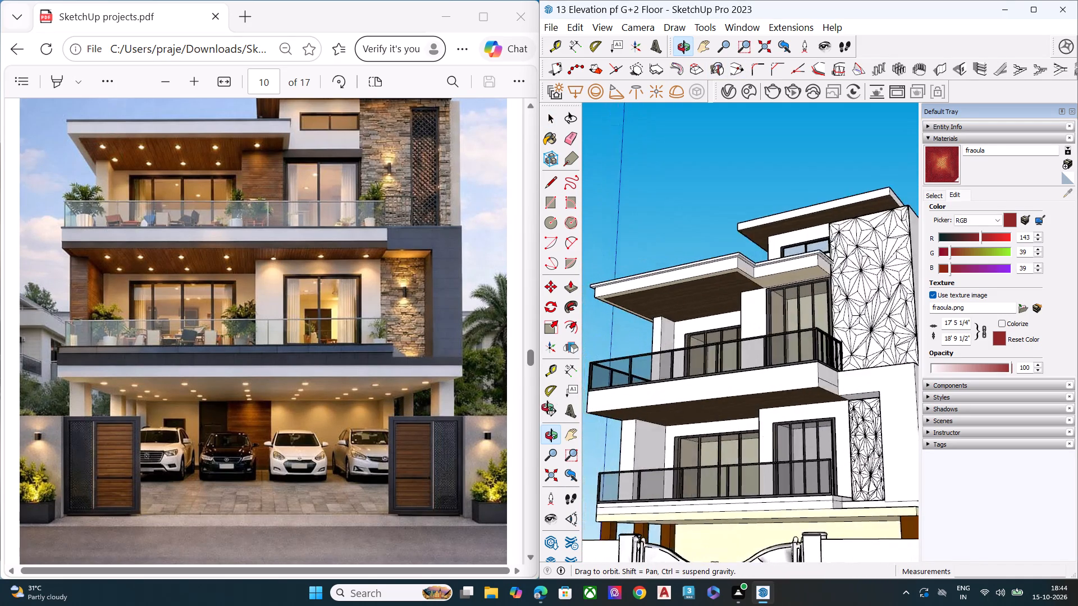
middle_drag(547, 407, 652, 389)
middle_drag(723, 390, 735, 387)
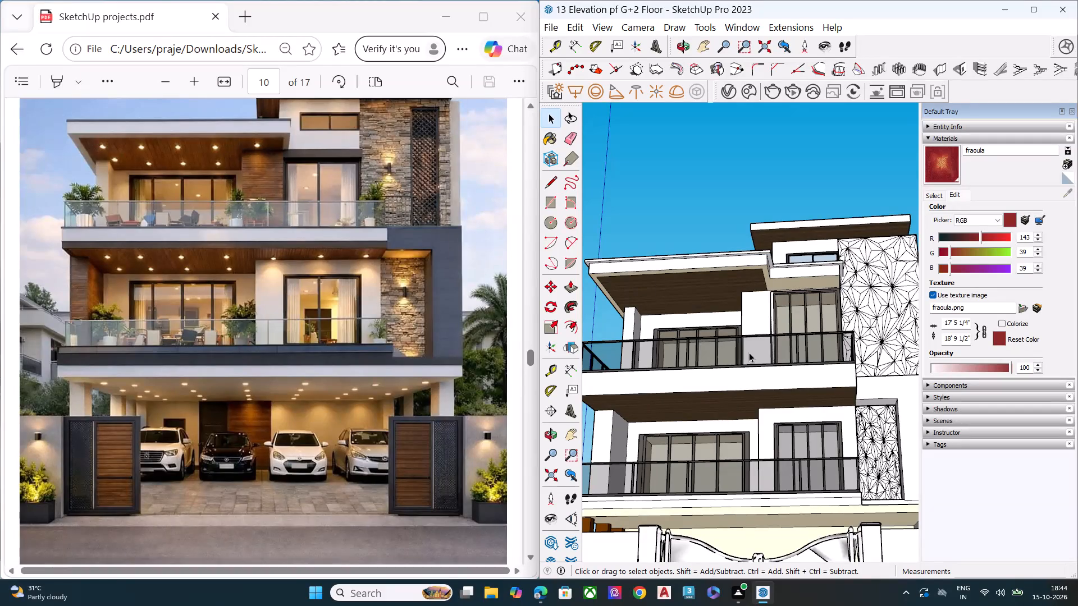
scroll(779, 280, down, 6)
middle_drag(766, 323, 768, 429)
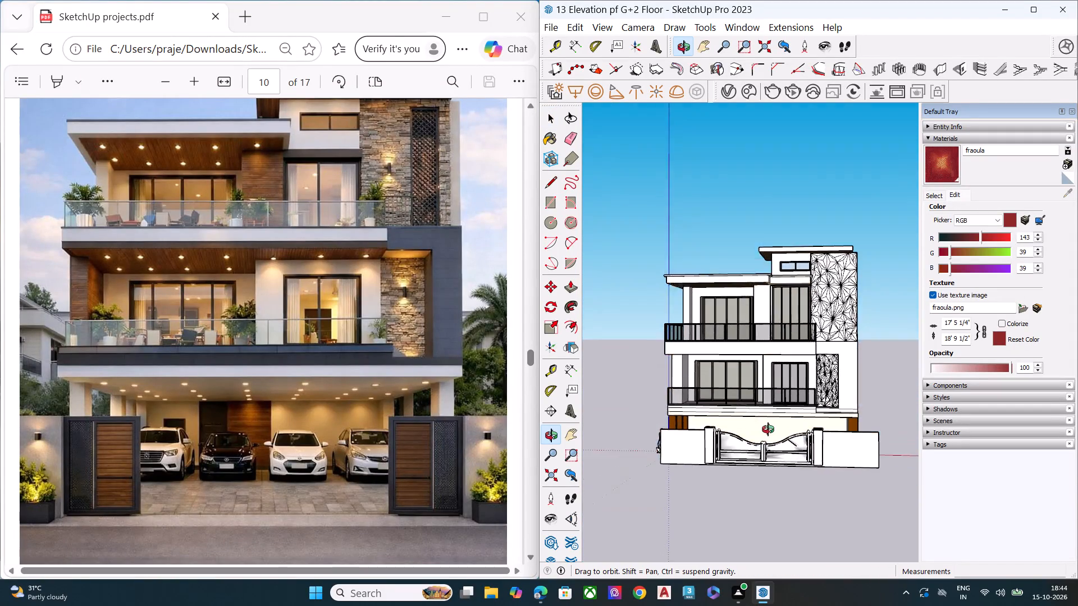
middle_drag(768, 429, 652, 428)
middle_drag(679, 410, 693, 401)
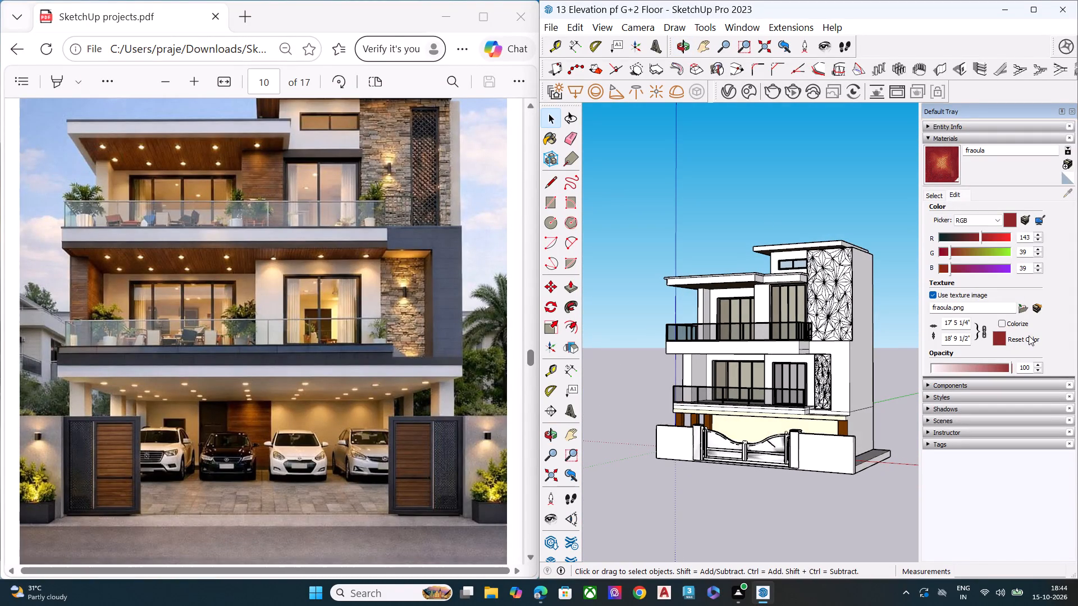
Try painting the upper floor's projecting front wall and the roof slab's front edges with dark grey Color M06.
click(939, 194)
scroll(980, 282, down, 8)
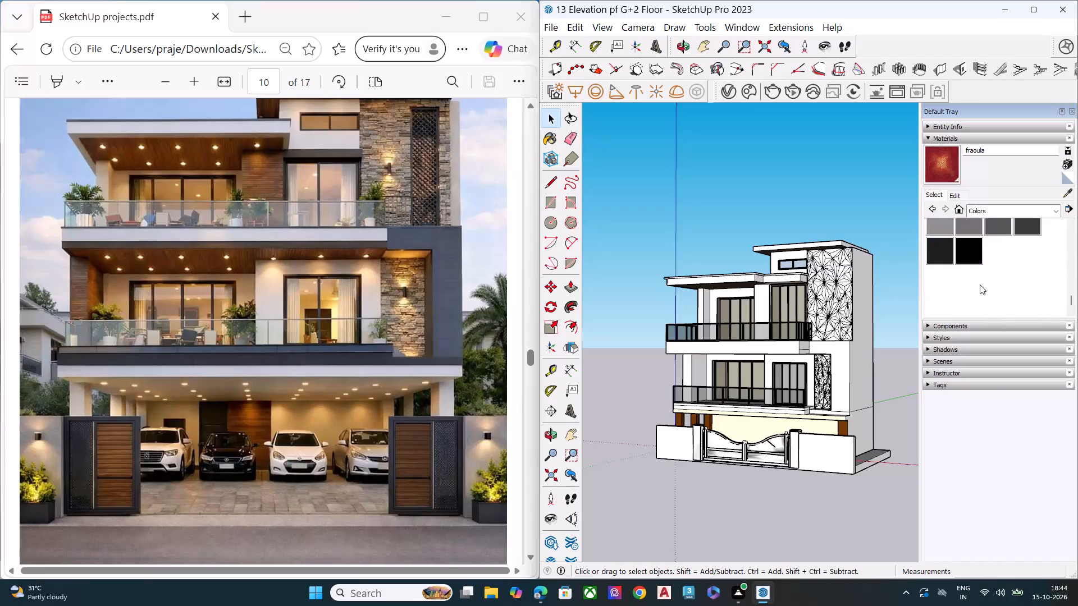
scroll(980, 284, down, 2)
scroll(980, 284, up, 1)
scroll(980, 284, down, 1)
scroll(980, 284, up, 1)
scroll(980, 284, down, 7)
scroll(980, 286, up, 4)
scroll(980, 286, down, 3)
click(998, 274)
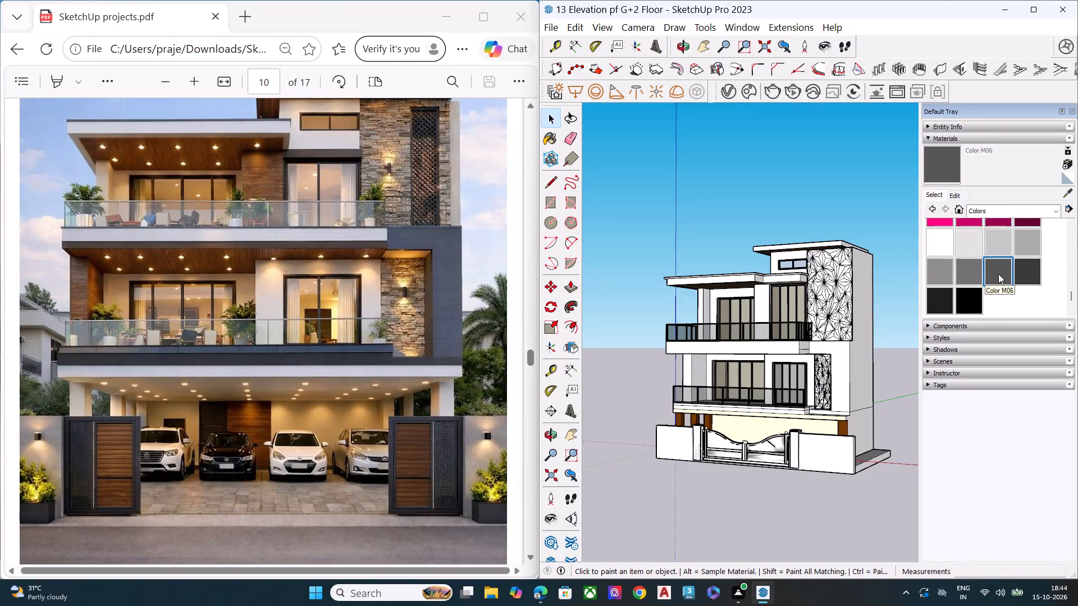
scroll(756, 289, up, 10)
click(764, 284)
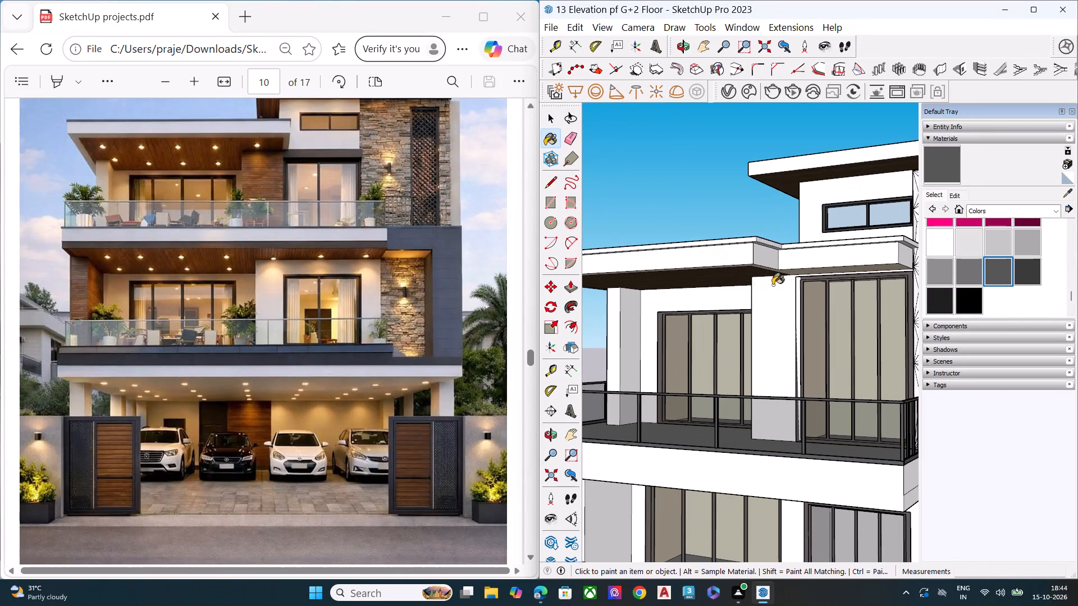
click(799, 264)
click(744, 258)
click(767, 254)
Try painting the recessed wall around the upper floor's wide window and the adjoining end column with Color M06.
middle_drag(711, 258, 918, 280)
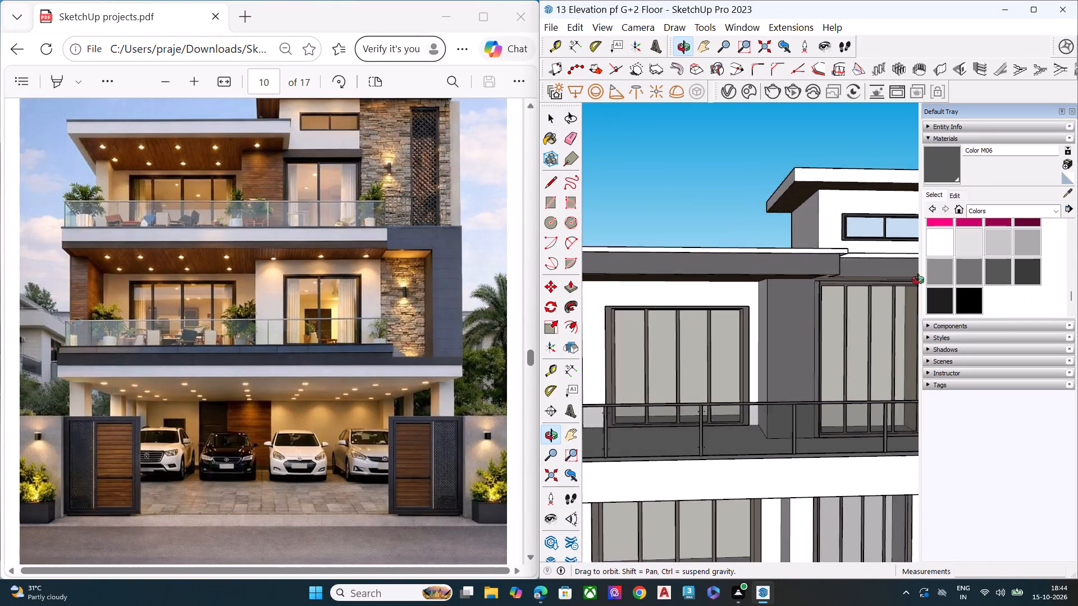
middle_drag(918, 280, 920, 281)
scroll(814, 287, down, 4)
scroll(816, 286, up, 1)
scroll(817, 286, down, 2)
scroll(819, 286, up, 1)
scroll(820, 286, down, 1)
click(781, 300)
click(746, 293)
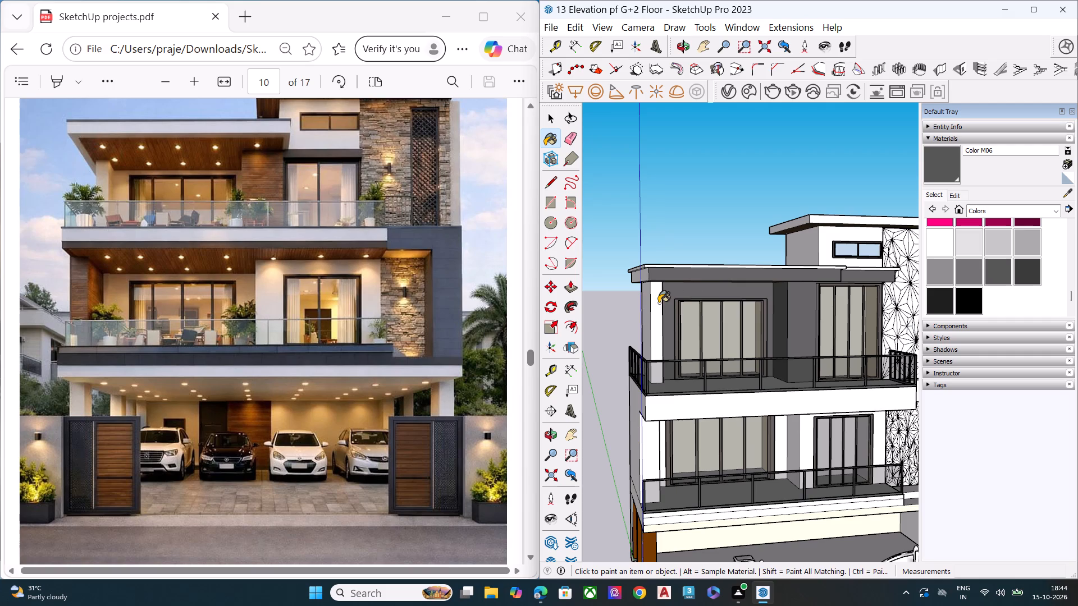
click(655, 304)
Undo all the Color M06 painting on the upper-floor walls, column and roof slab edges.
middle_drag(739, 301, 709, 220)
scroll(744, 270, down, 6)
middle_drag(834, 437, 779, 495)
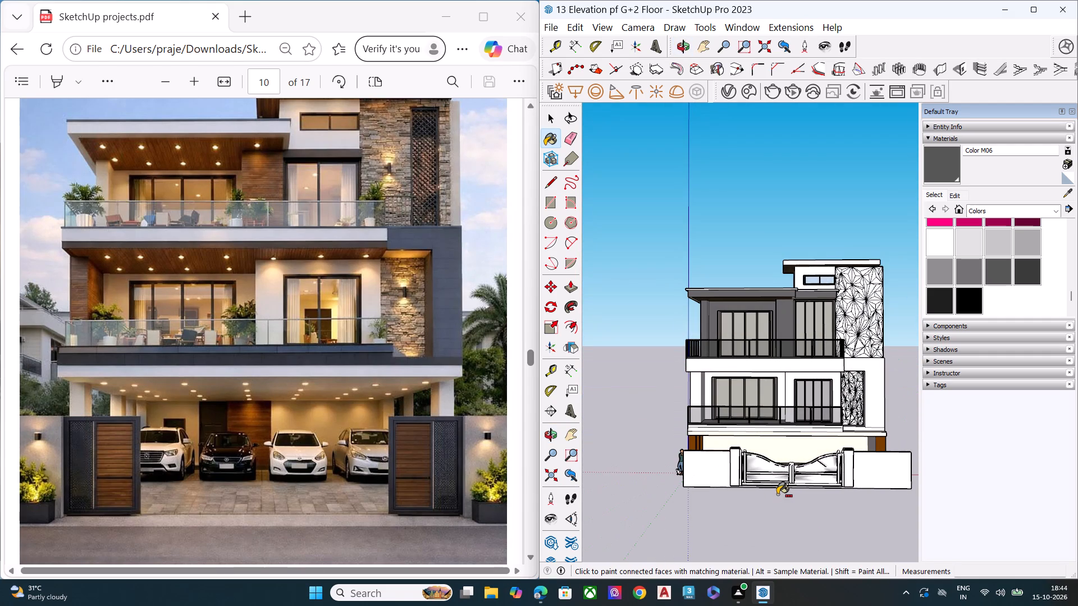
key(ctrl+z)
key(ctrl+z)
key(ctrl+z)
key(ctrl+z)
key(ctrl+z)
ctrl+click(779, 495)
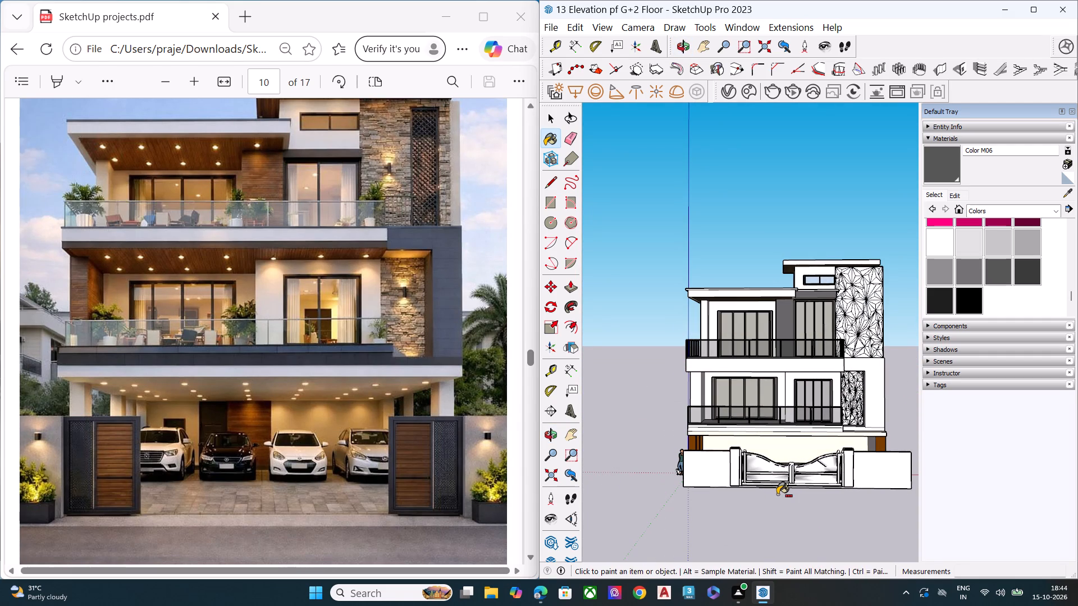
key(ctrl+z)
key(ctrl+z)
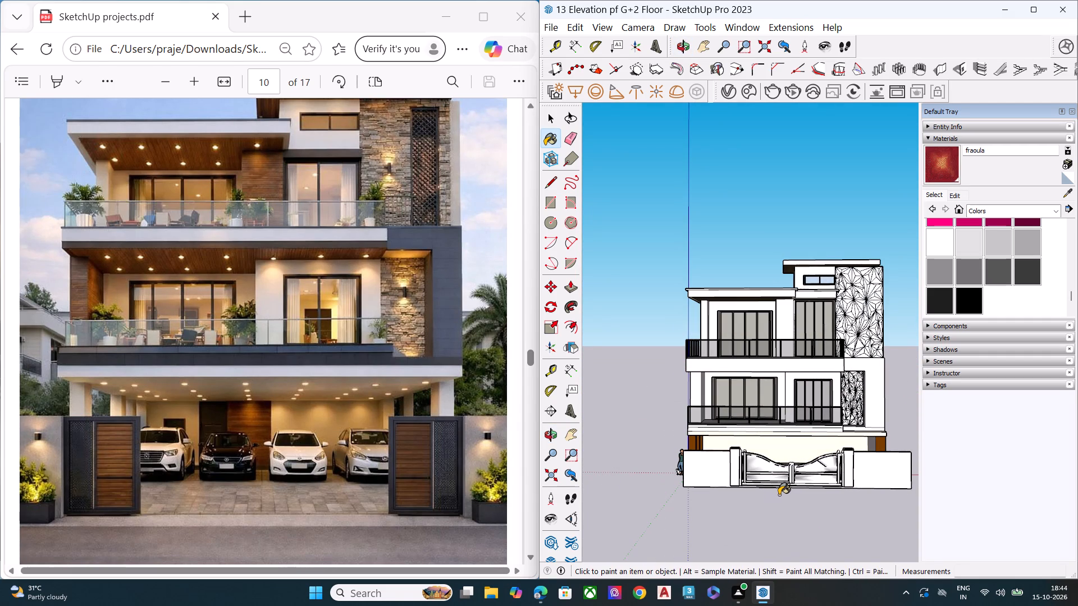
Open the fraoula material's colour for editing and set its red value to 194.
scroll(966, 254, up, 9)
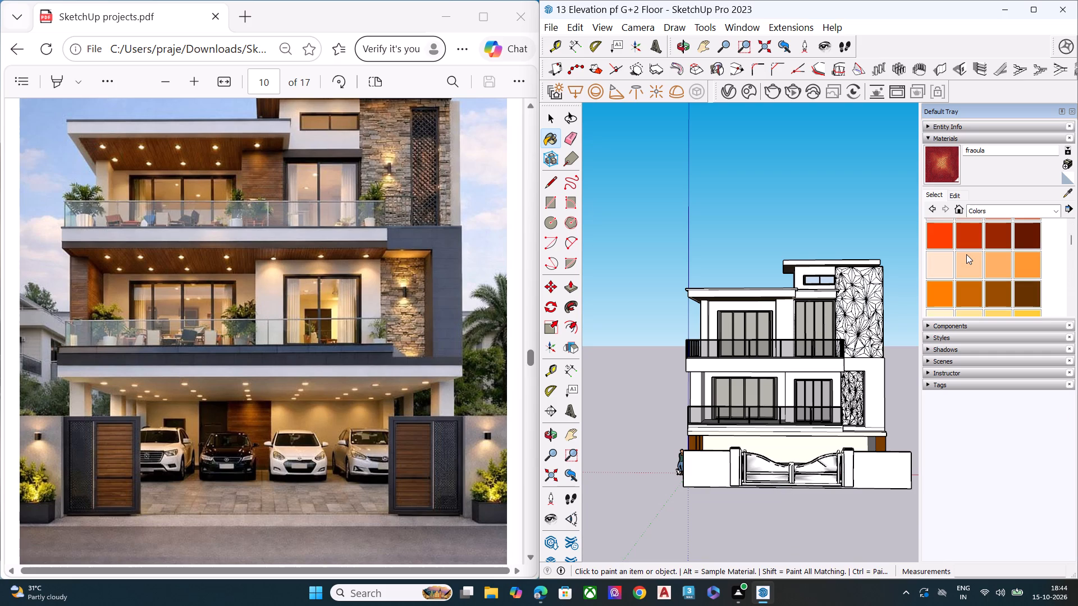
scroll(966, 254, up, 11)
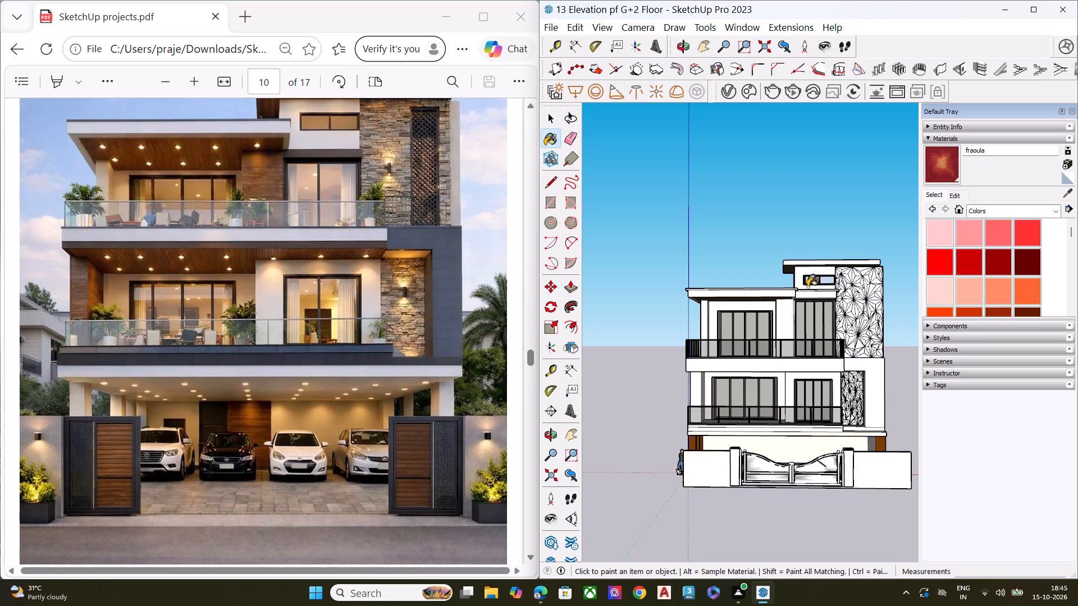
click(948, 196)
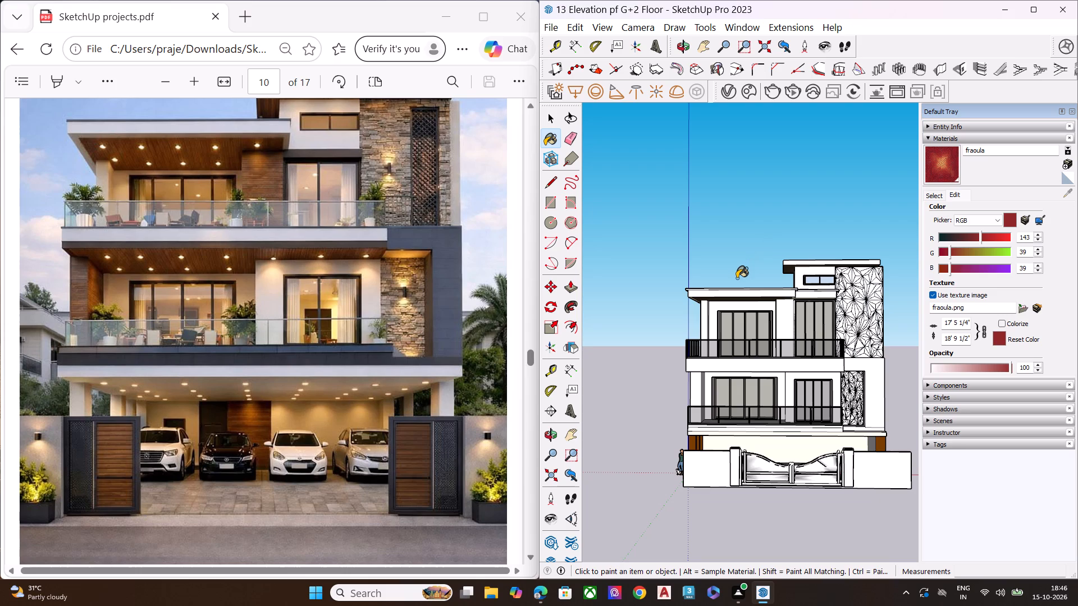
scroll(737, 278, up, 1)
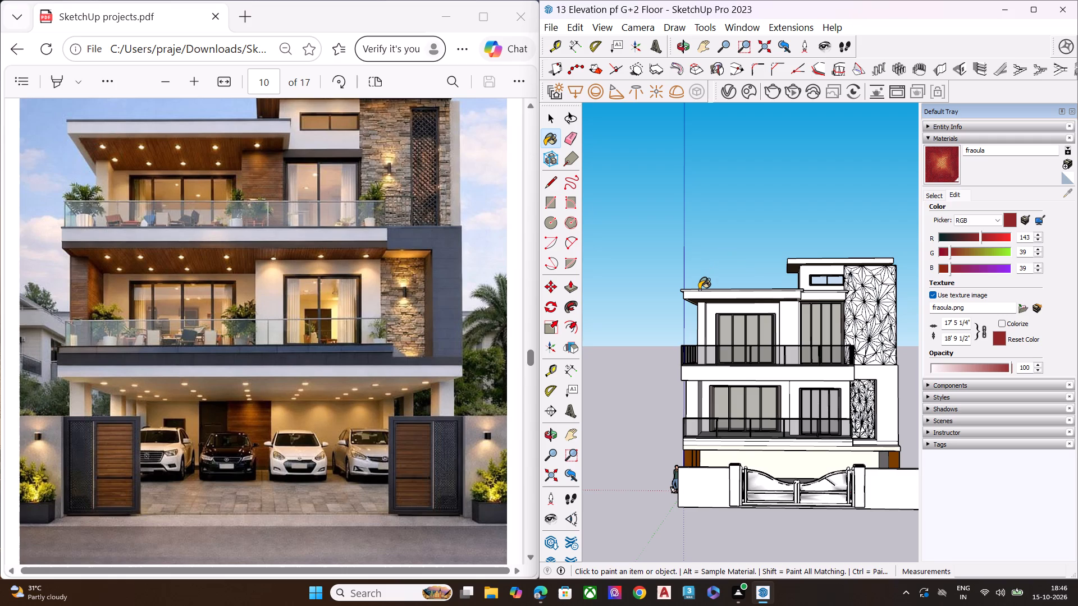
click(1032, 238)
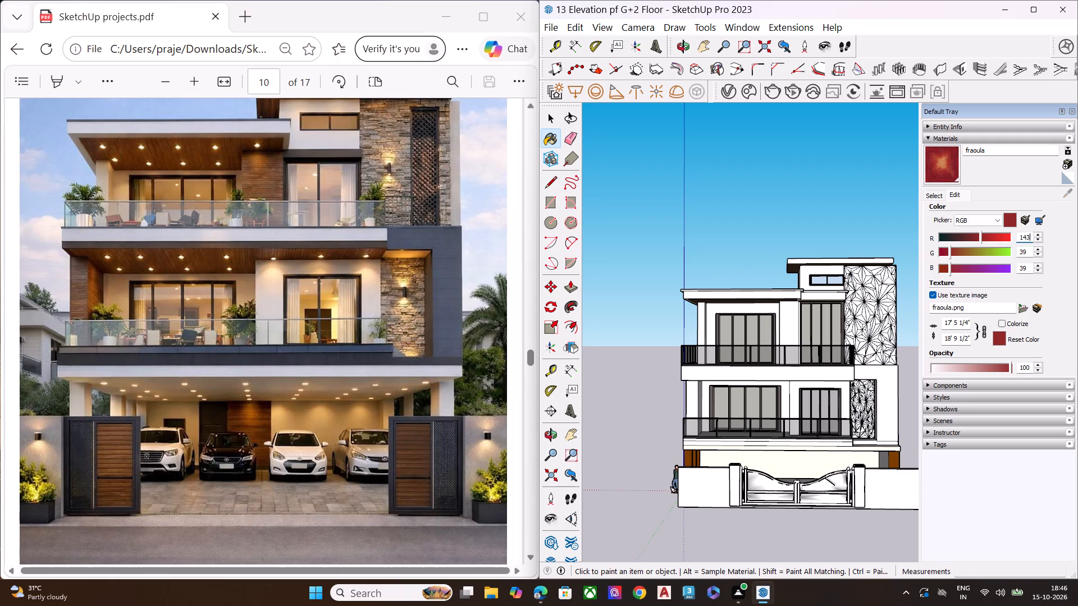
key(BackSpace)
key(BackSpace)
key(BackSpace)
key(BackSpace)
key(BackSpace)
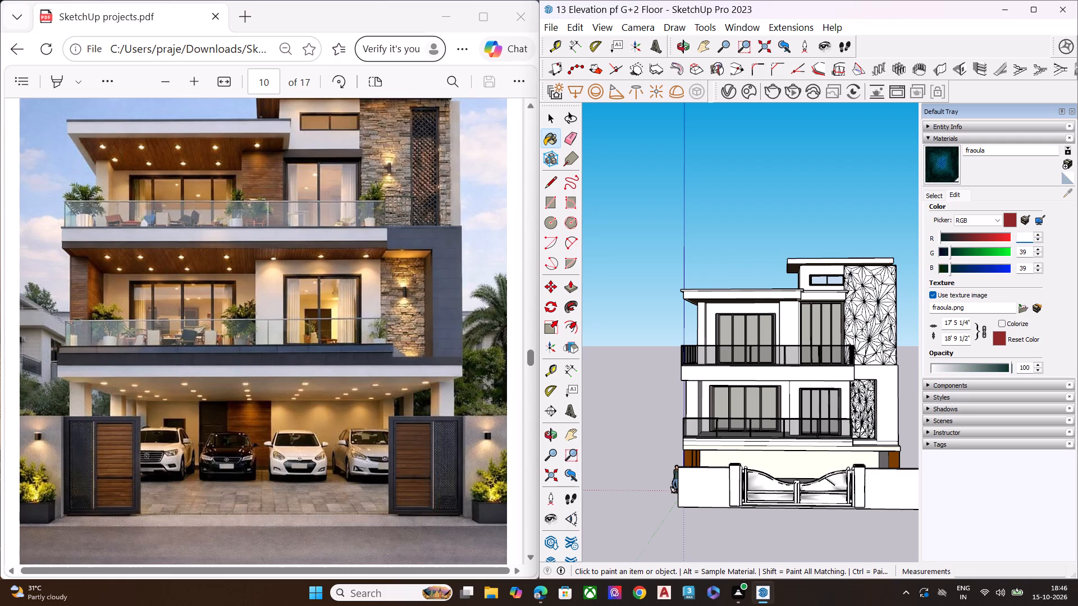
text(19)
key(4)
key(Return)
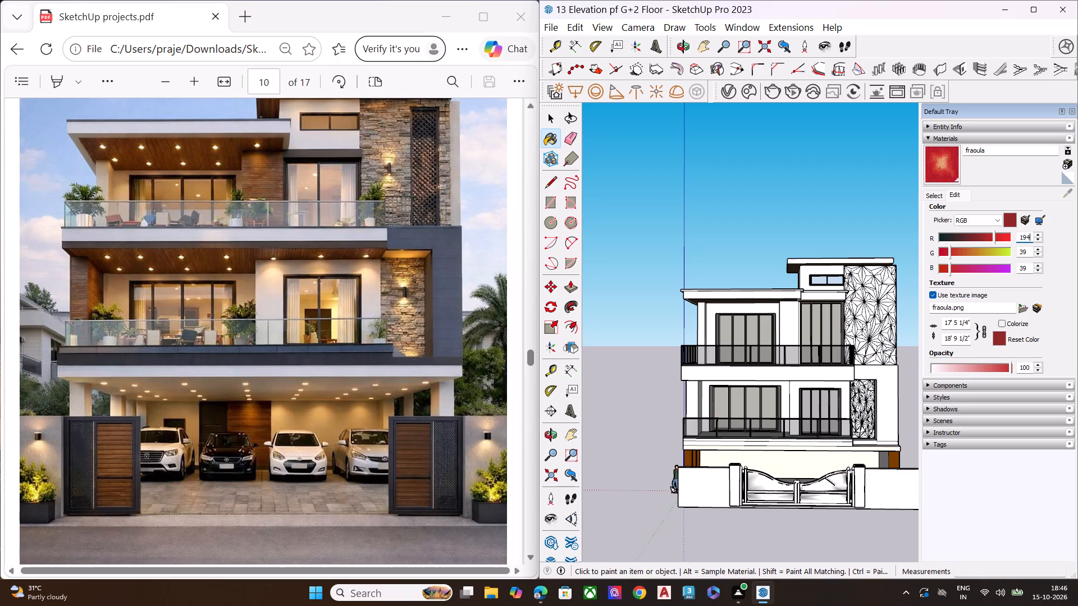
Set the fraoula material's green value to 165.
click(1029, 256)
key(BackSpace)
key(BackSpace)
key(BackSpace)
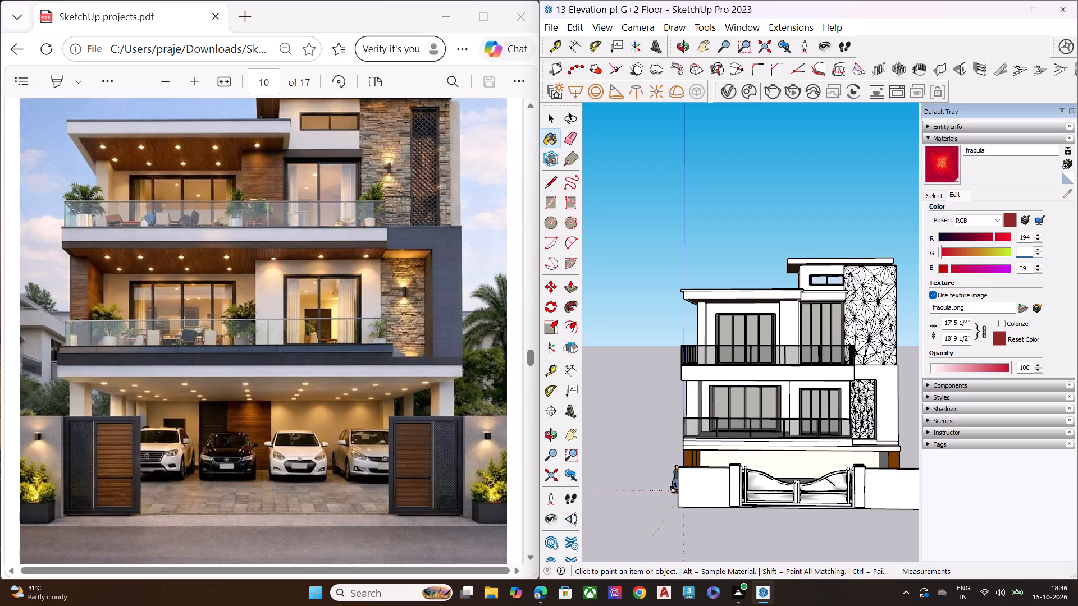
key(BackSpace)
key(BackSpace)
key(BackSpace)
key(BackSpace)
key(1)
text(65)
key(Return)
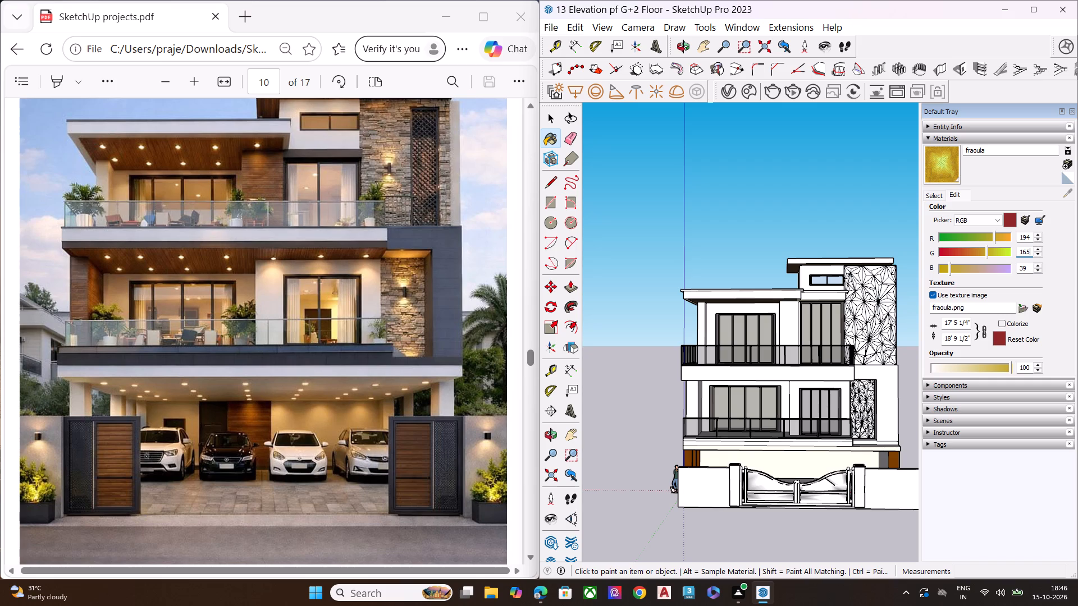
Set the fraoula material's blue value to 120.
click(1029, 269)
key(BackSpace)
key(BackSpace)
key(BackSpace)
key(BackSpace)
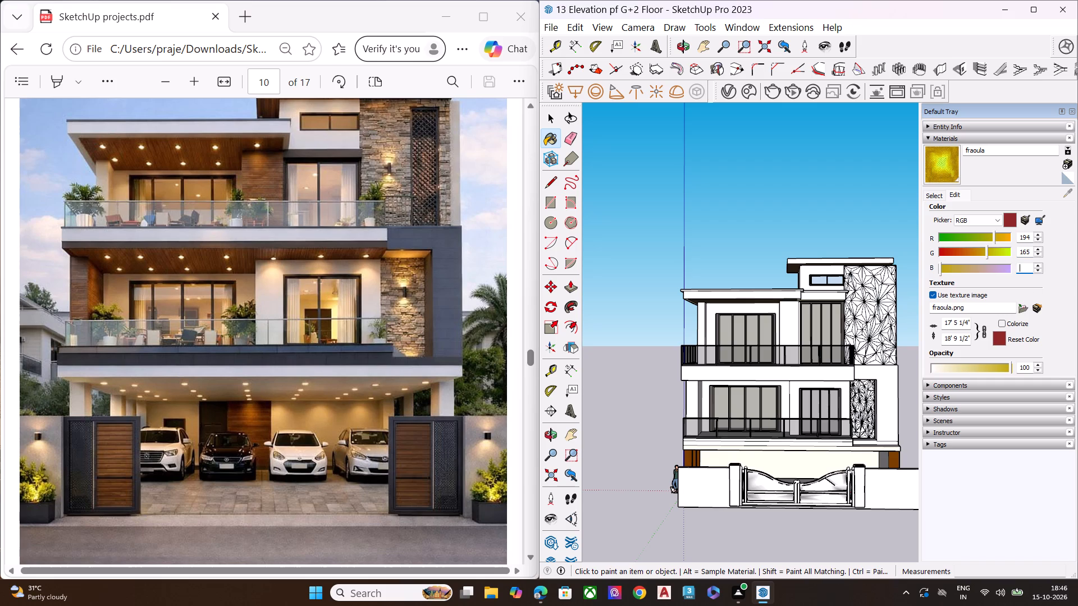
text(120)
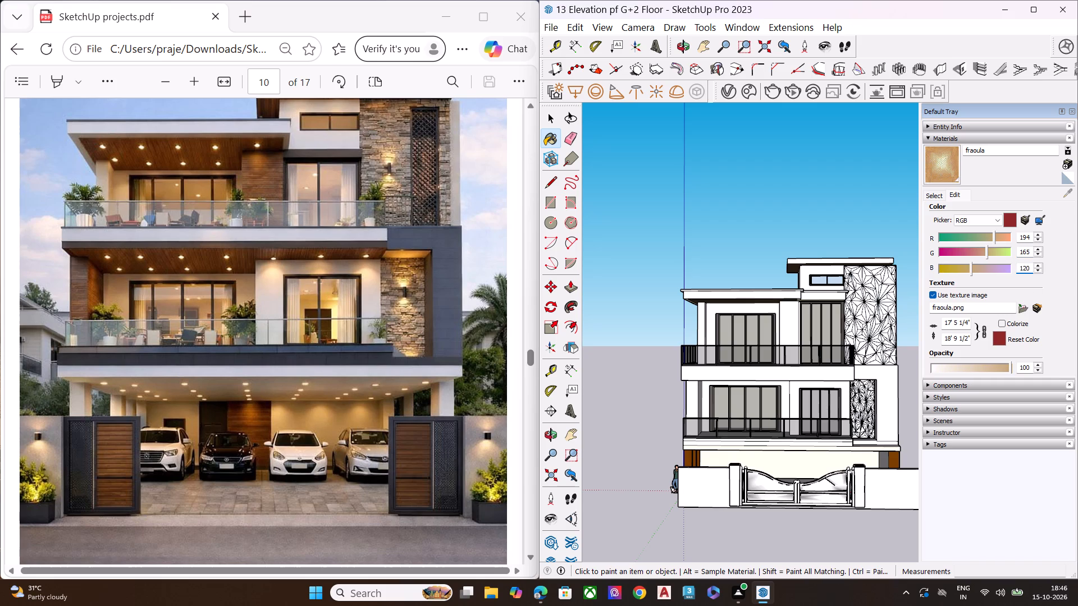
key(Return)
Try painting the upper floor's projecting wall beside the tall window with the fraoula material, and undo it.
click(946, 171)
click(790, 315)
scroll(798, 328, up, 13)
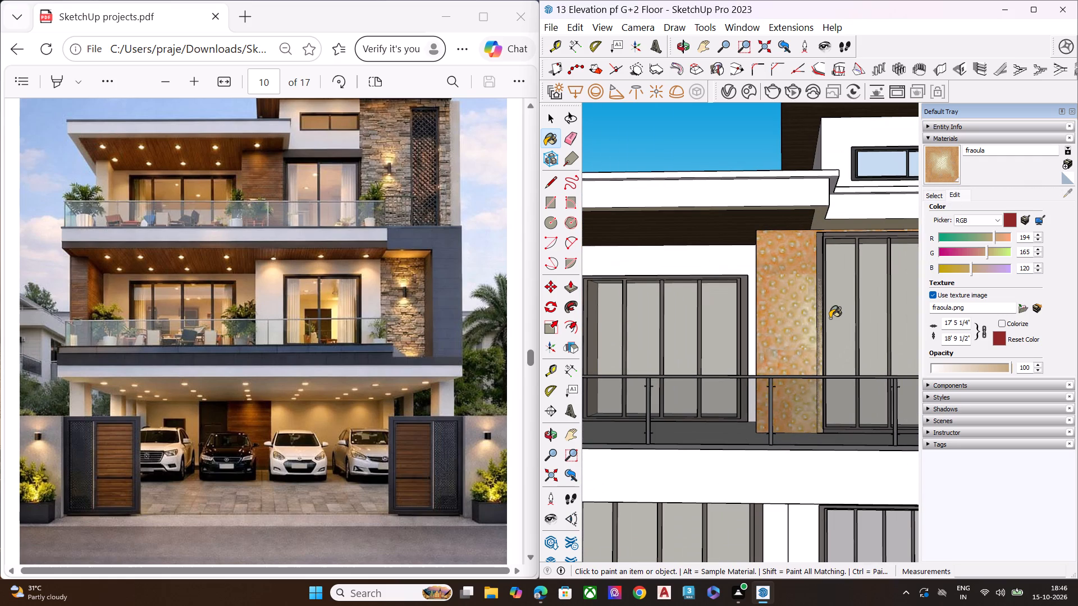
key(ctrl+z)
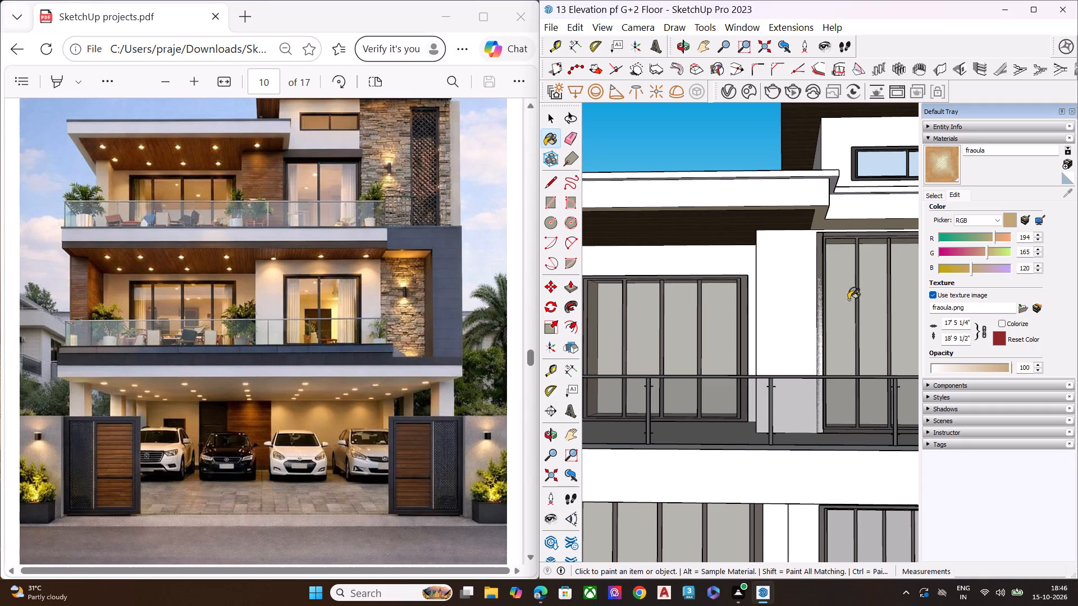
Paint the upper floor's projecting wall beside the tall window with the plain colour Color A01.
click(943, 195)
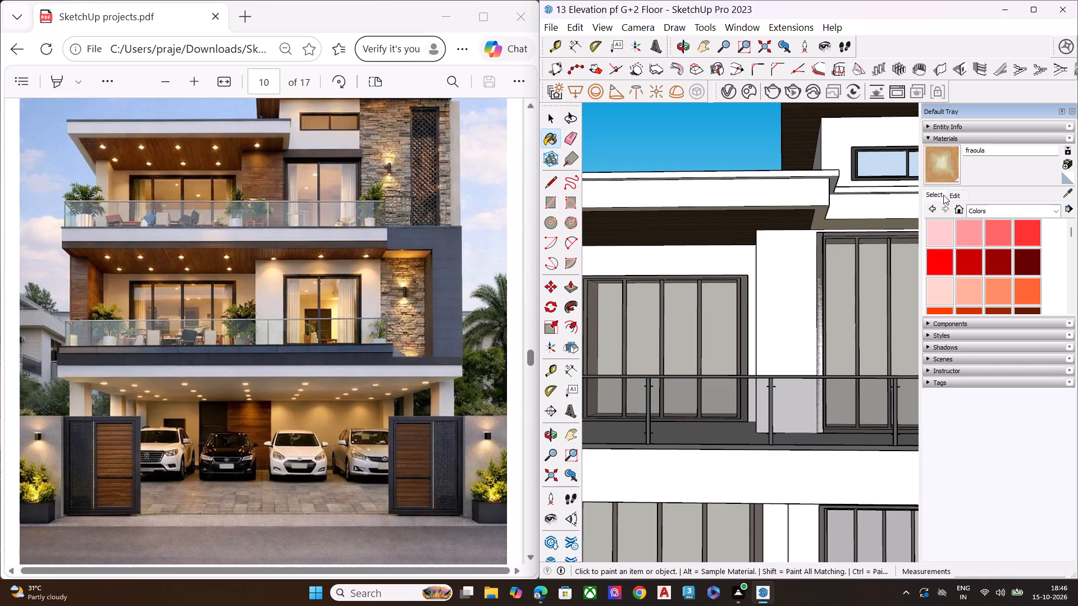
click(941, 229)
click(959, 197)
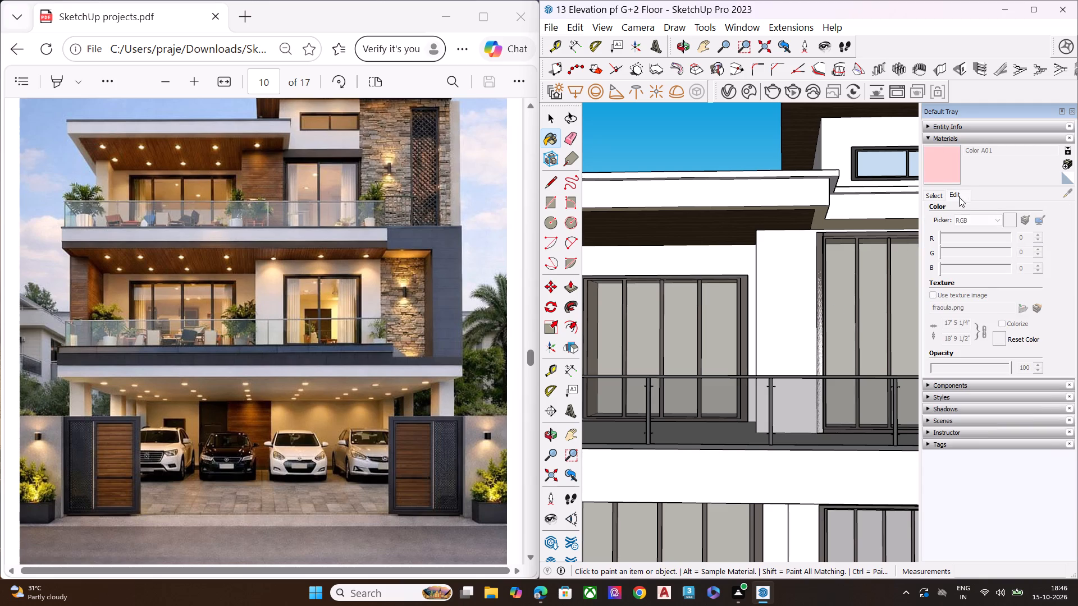
click(944, 152)
click(812, 249)
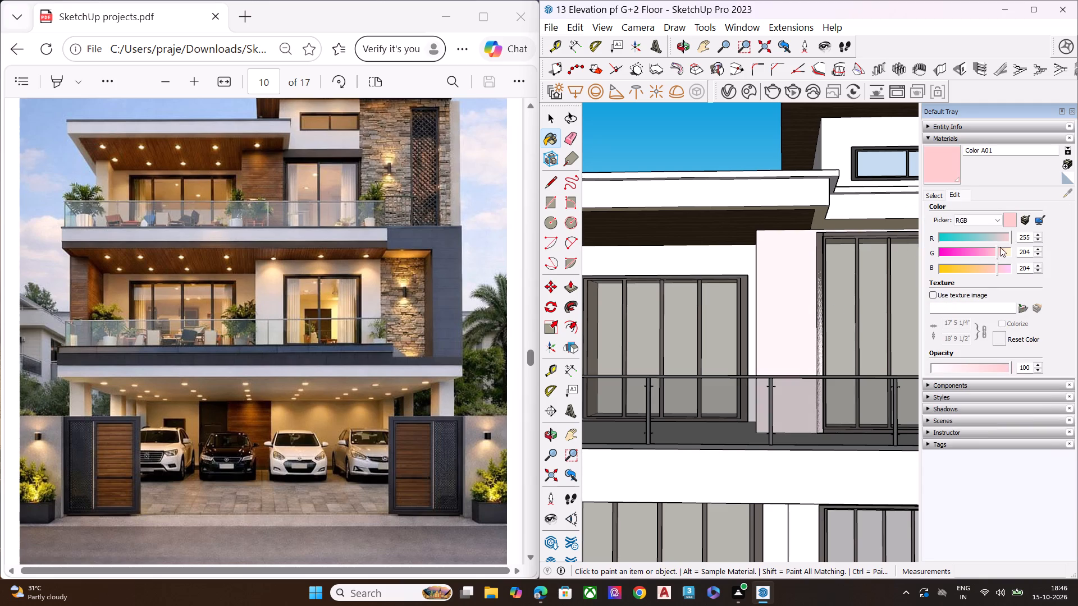
Set the red value of Color A01 to 194.
click(1030, 240)
key(BackSpace)
key(BackSpace)
key(BackSpace)
key(BackSpace)
key(BackSpace)
key(BackSpace)
key(BackSpace)
key(BackSpace)
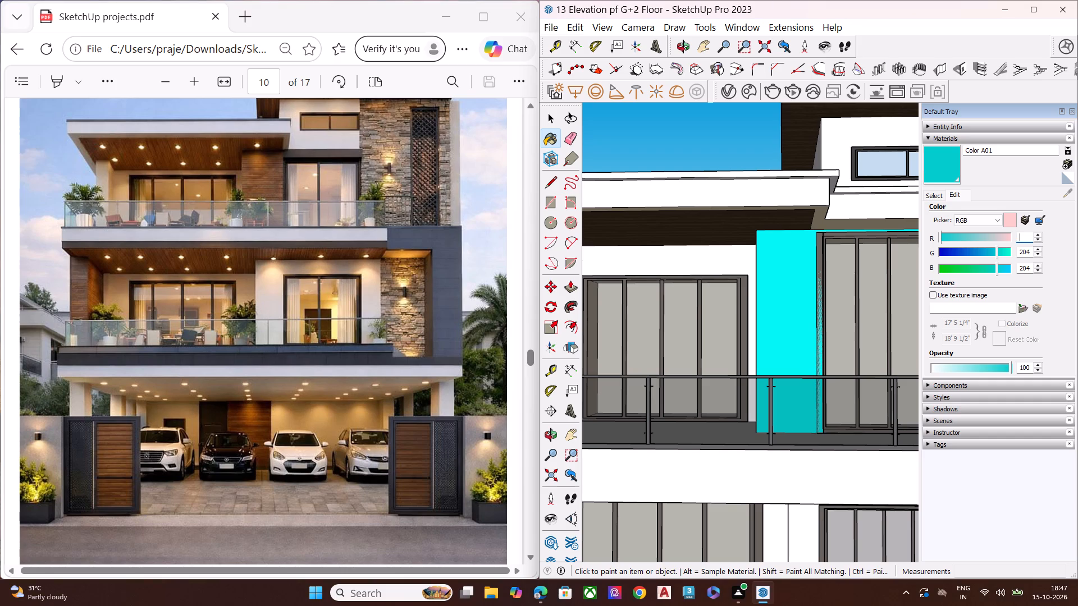
text(195)
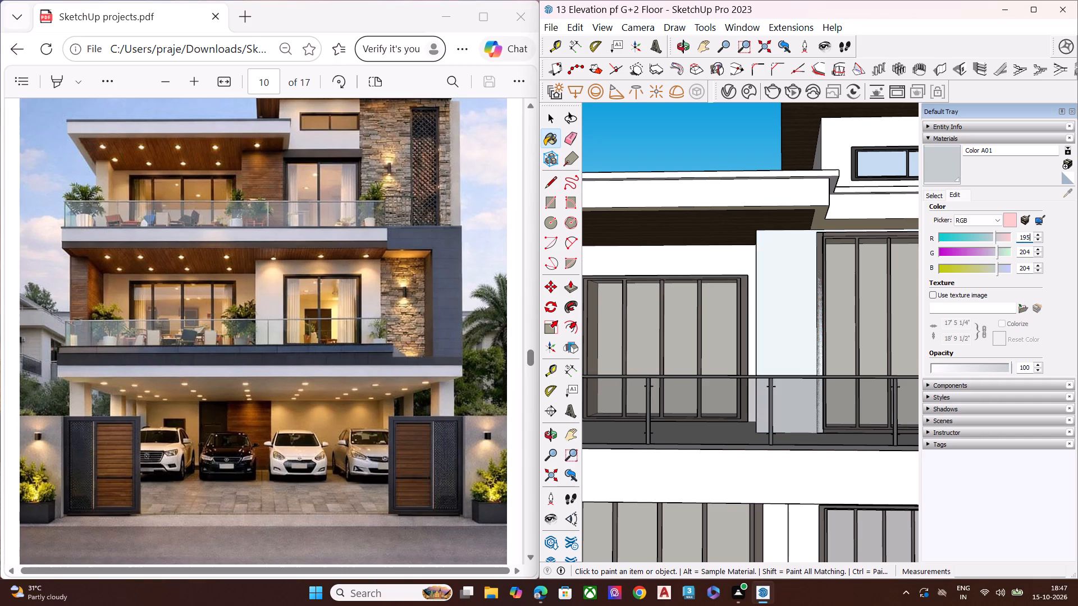
key(BackSpace)
key(4)
key(Return)
Set the green value of Color A01 to 165.
click(1029, 254)
key(BackSpace)
key(BackSpace)
key(BackSpace)
key(BackSpace)
key(BackSpace)
key(BackSpace)
key(BackSpace)
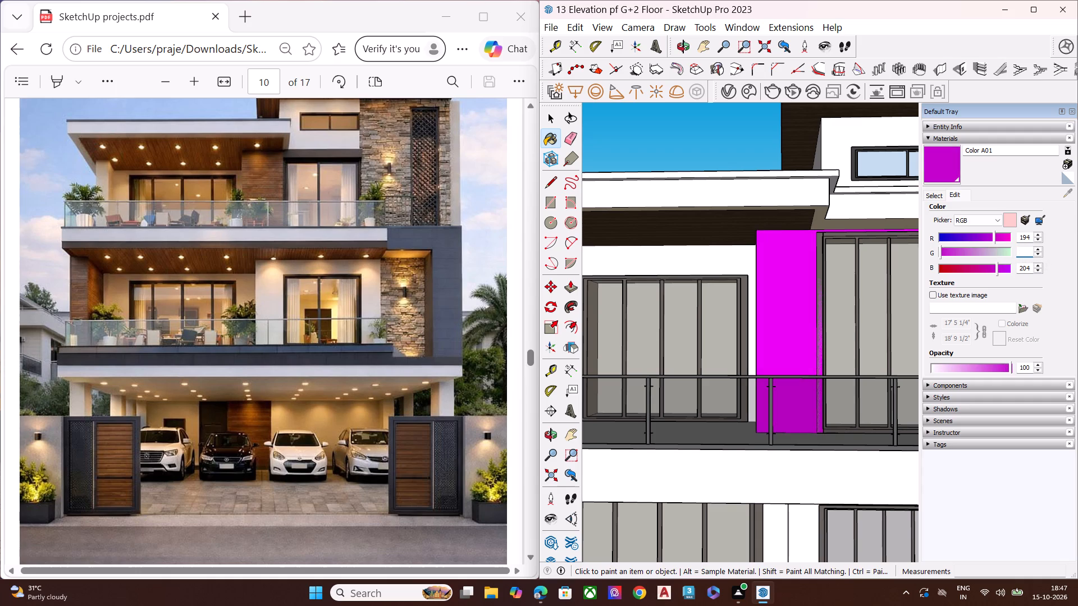
text(165)
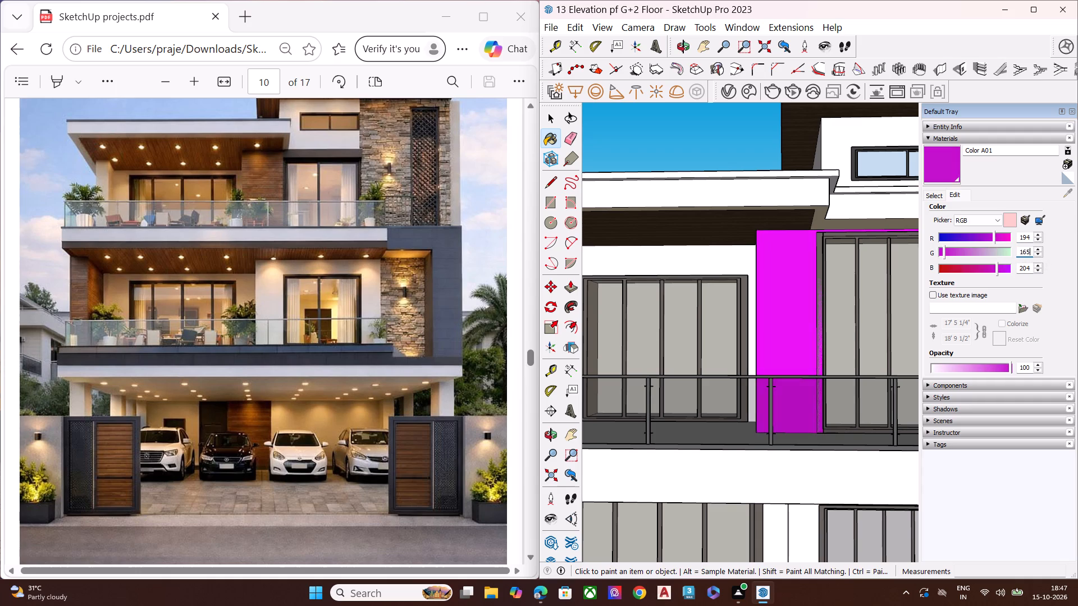
key(Return)
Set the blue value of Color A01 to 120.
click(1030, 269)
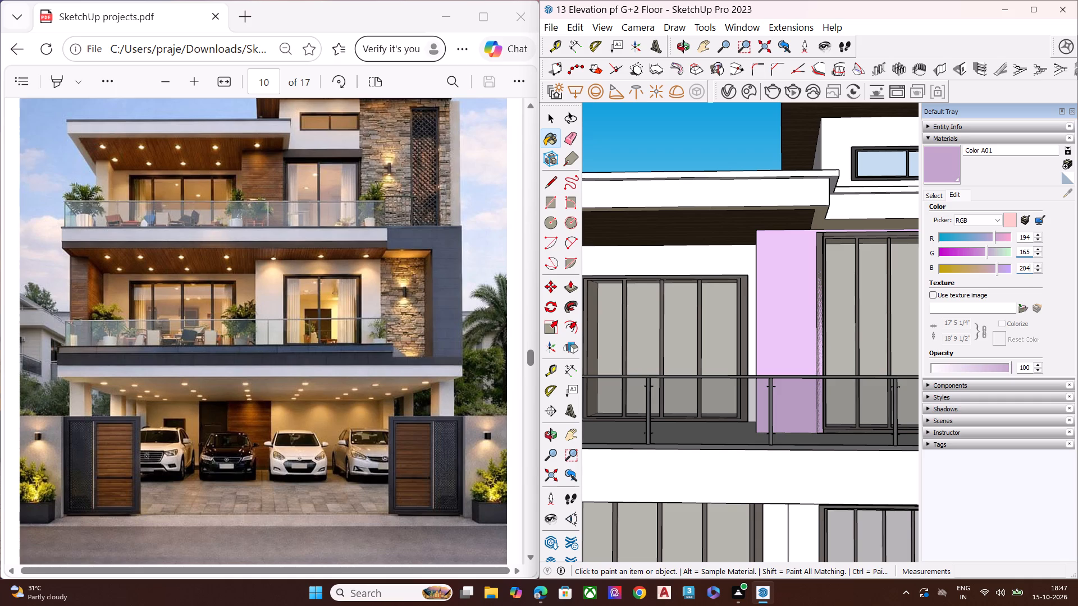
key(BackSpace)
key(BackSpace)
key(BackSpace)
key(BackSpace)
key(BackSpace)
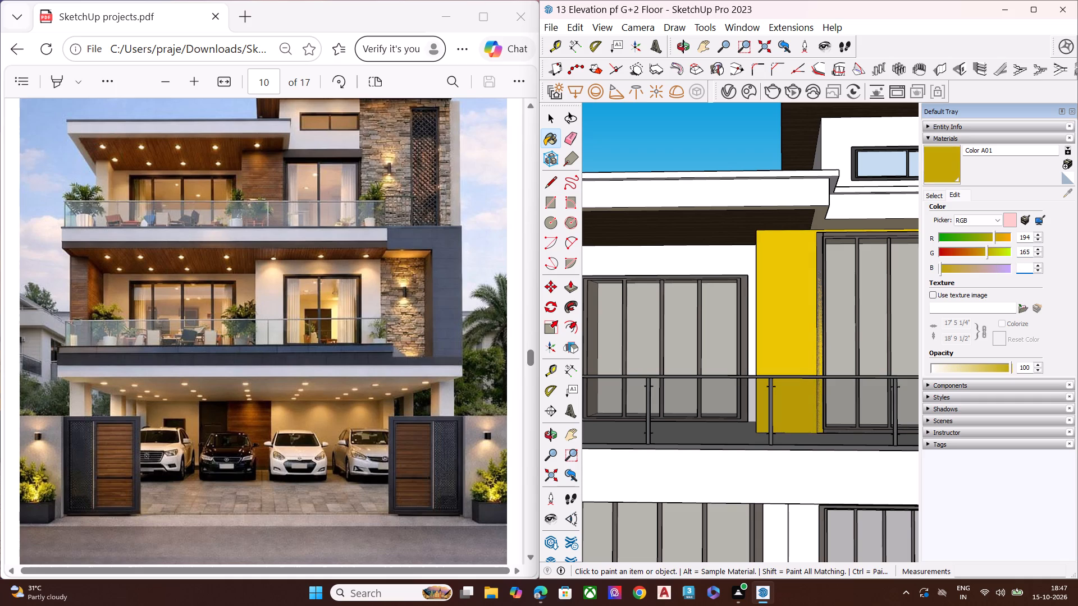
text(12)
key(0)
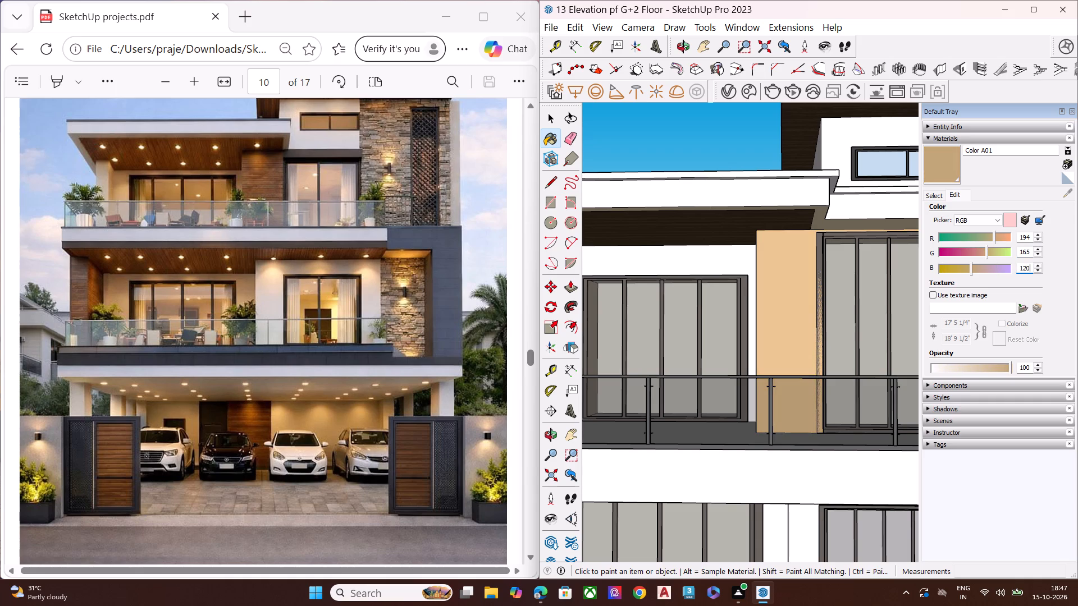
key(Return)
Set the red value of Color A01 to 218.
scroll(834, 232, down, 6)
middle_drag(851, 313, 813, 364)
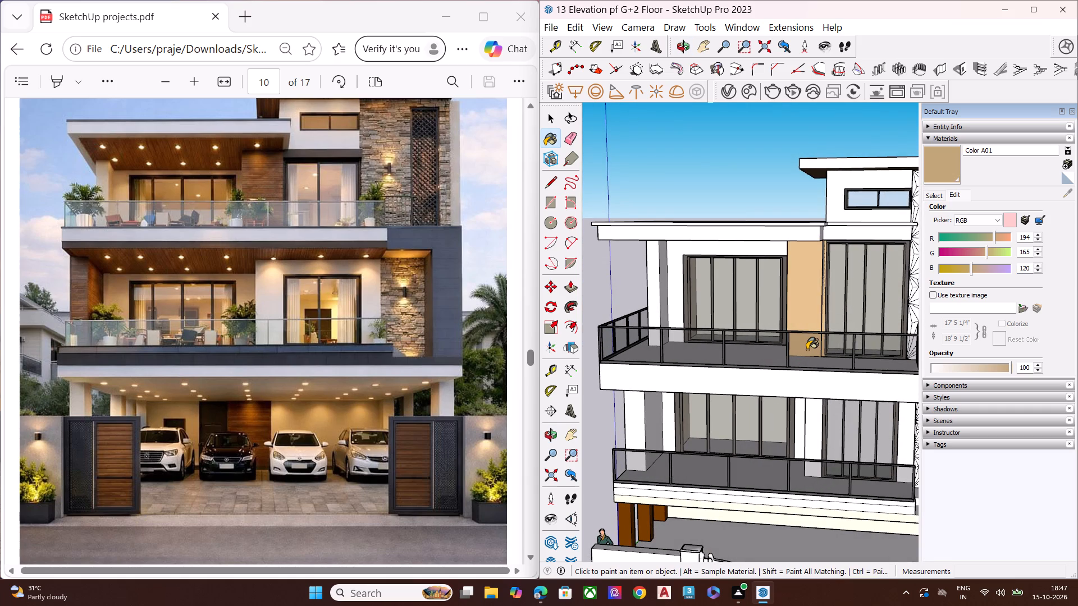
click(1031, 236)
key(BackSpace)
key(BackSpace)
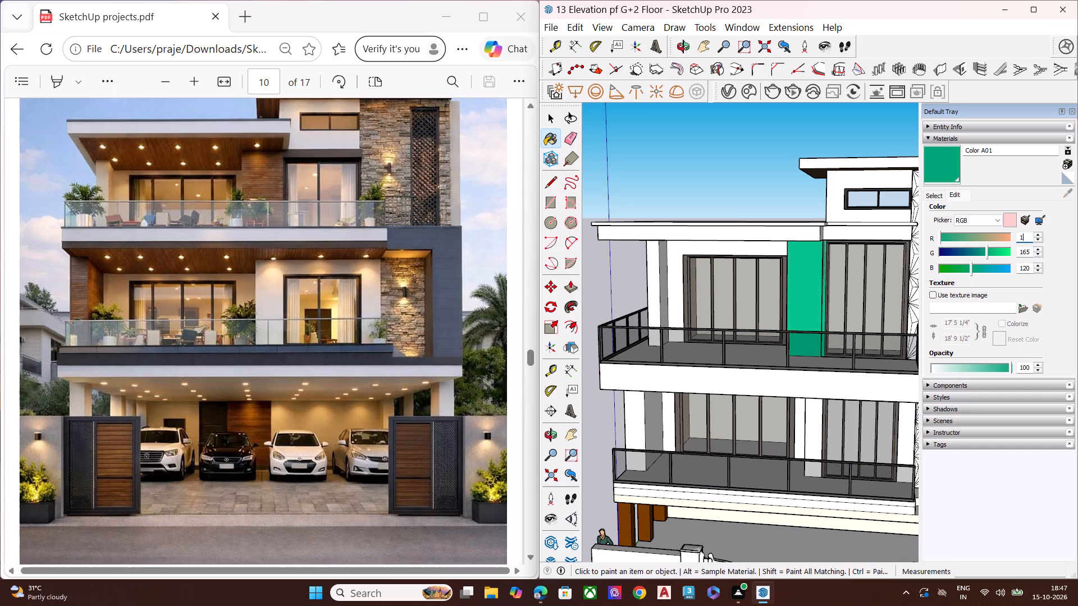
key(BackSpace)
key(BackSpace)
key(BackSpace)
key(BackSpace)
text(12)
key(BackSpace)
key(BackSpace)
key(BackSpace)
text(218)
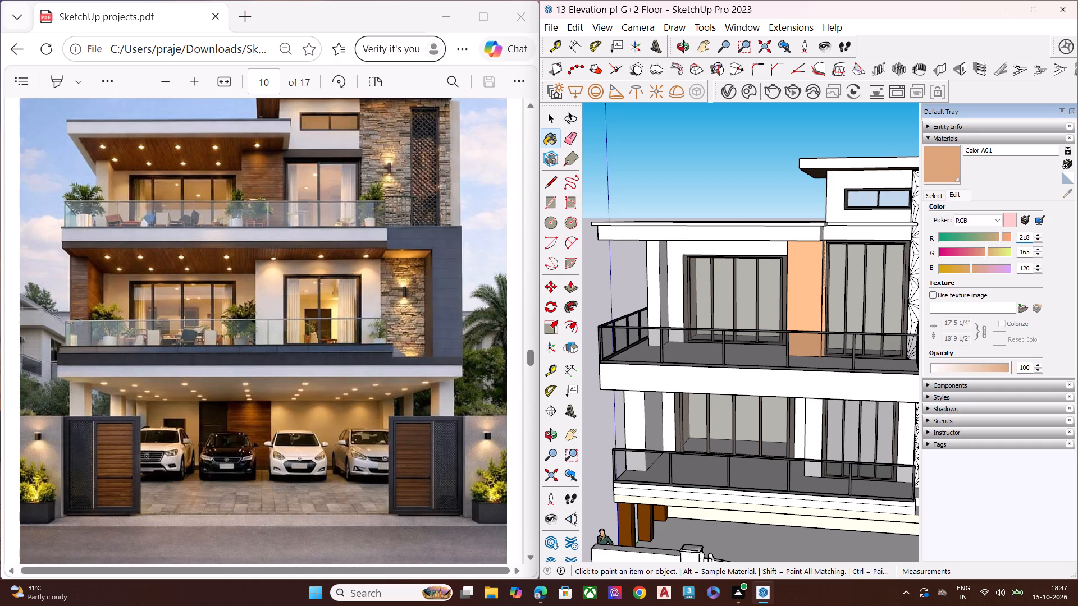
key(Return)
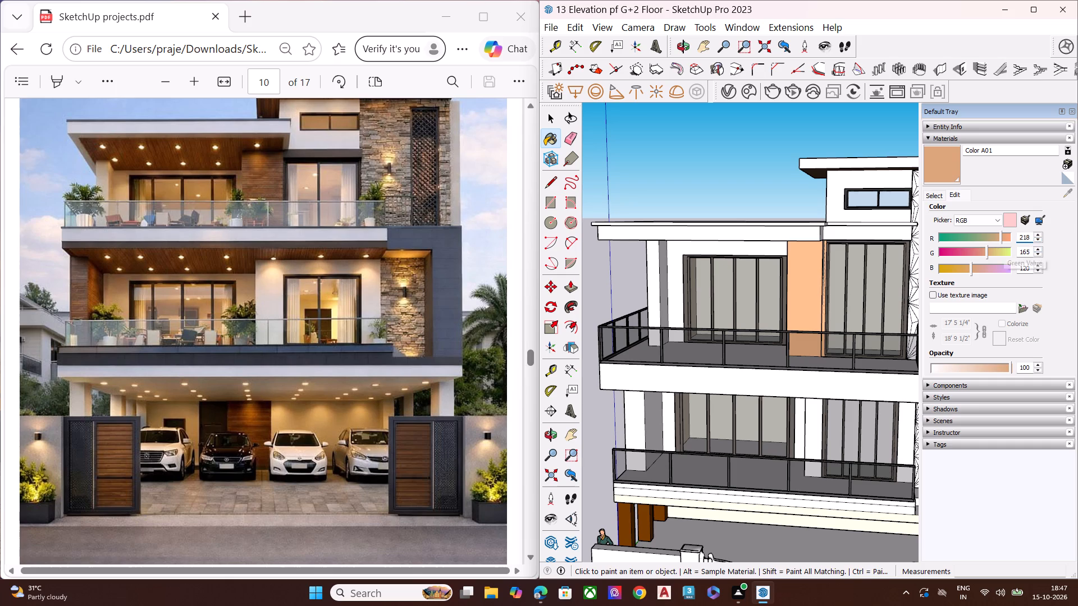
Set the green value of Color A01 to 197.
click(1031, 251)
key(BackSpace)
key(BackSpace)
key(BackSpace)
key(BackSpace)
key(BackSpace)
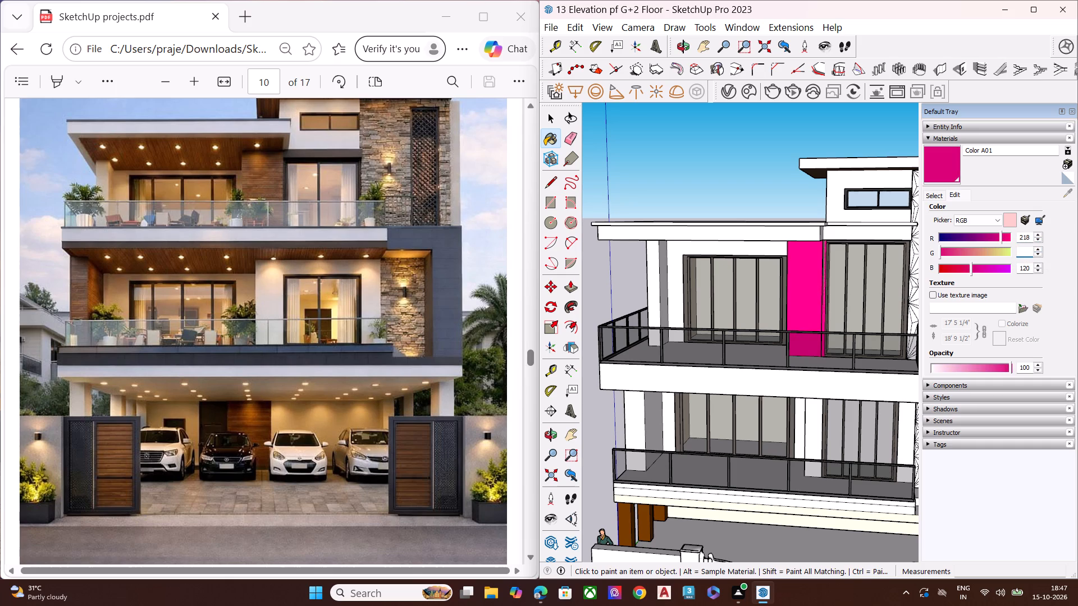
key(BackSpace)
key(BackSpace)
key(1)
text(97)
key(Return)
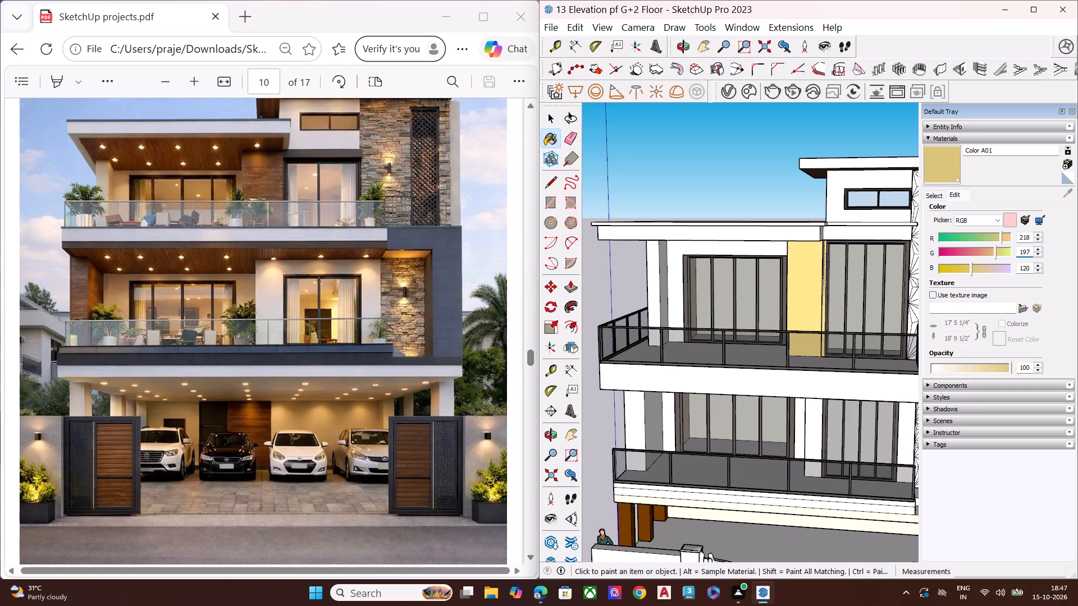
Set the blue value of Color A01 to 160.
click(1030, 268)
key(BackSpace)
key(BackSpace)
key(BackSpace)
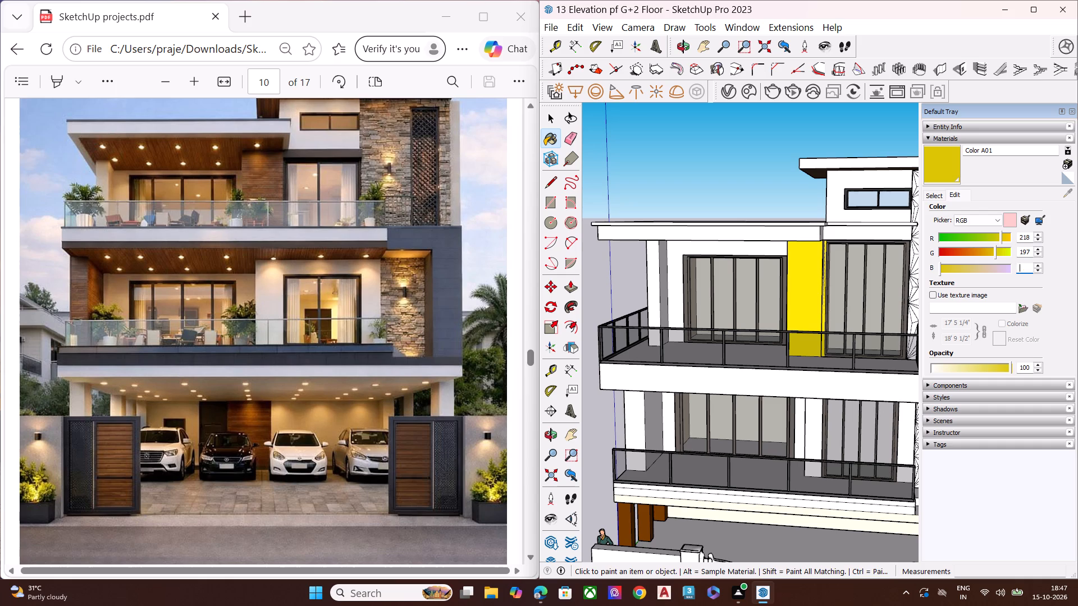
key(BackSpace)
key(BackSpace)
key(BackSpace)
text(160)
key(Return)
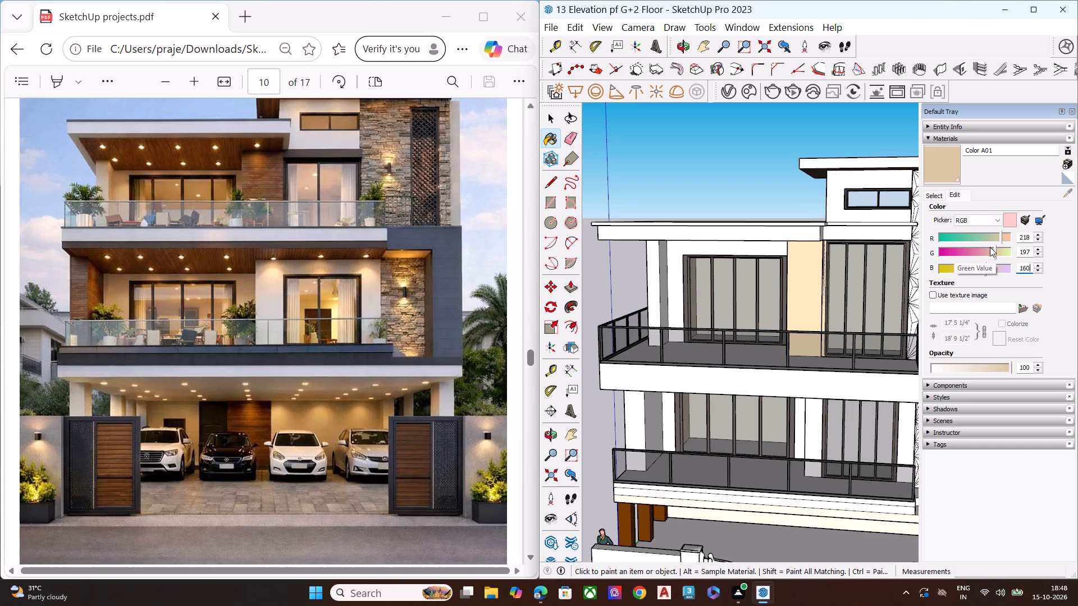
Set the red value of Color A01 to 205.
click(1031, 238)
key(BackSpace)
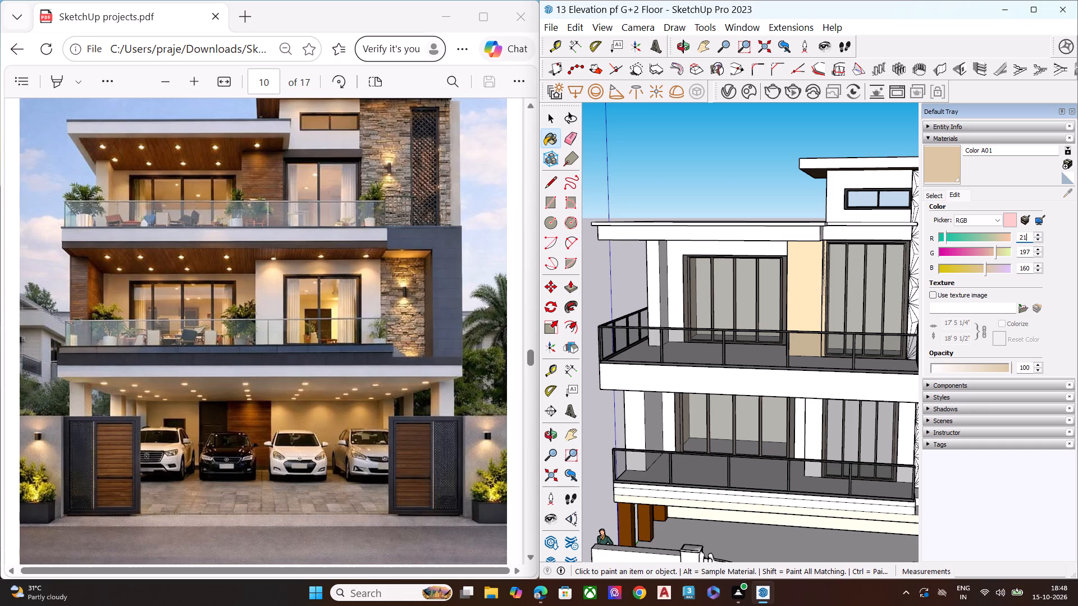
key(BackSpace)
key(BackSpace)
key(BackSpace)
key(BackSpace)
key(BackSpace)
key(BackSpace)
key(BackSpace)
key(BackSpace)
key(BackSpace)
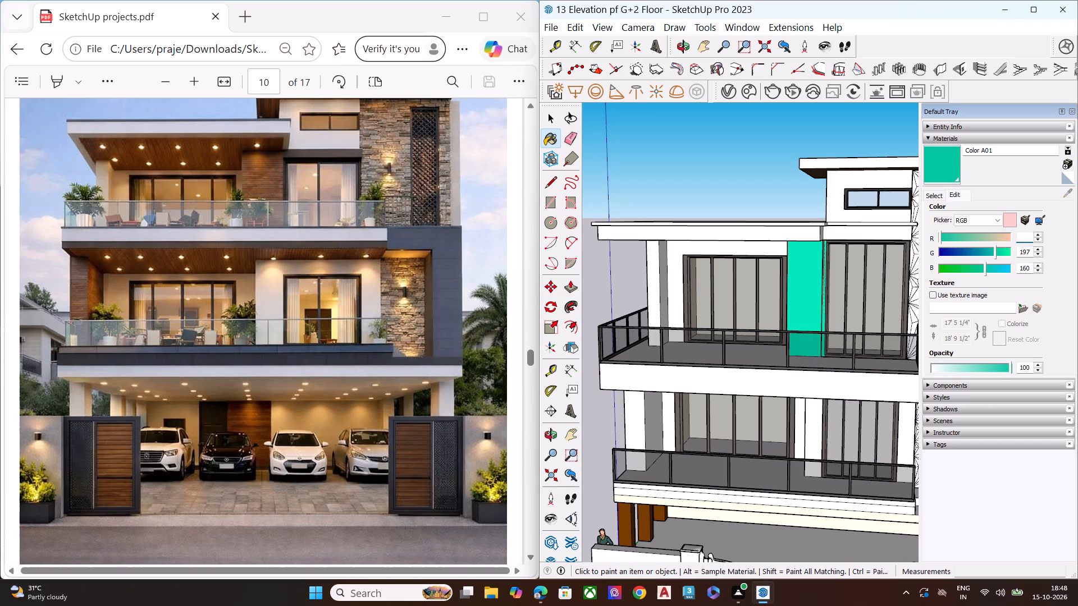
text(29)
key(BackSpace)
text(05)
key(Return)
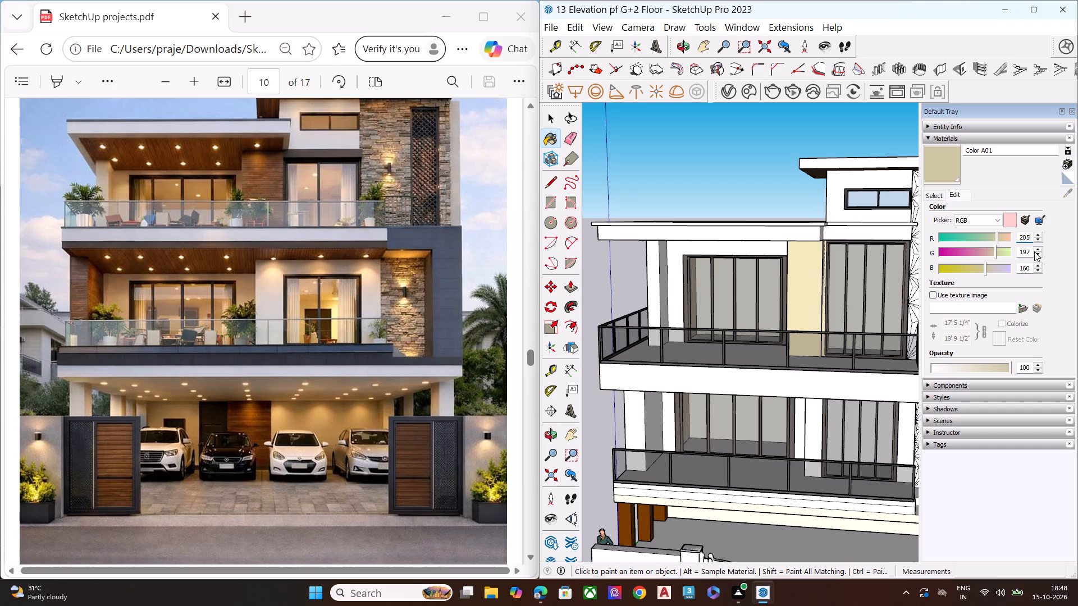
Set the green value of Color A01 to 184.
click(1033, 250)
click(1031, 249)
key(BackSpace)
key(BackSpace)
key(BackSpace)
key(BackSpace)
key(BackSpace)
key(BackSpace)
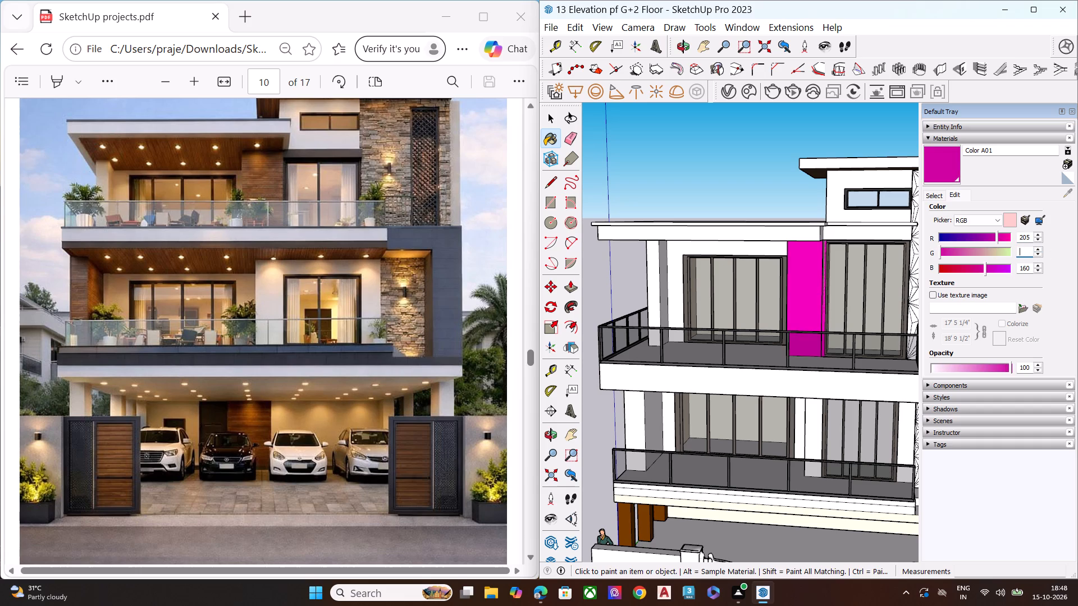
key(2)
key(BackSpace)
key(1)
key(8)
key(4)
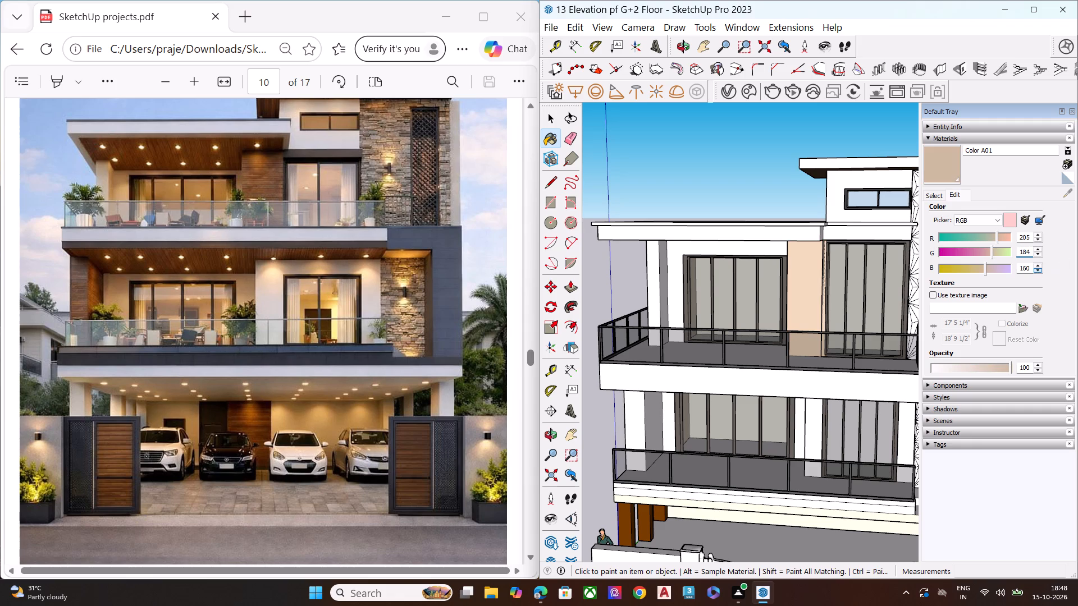
Set the blue value of Color A01 to 145.
click(1030, 270)
key(BackSpace)
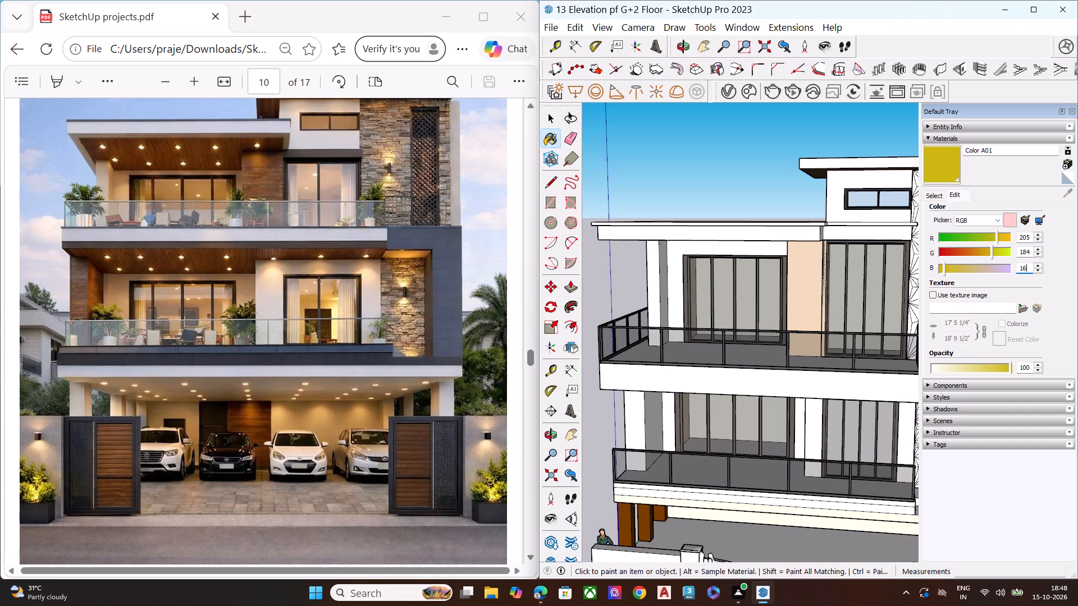
key(BackSpace)
key(BackSpace)
key(BackSpace)
key(BackSpace)
key(BackSpace)
key(BackSpace)
key(BackSpace)
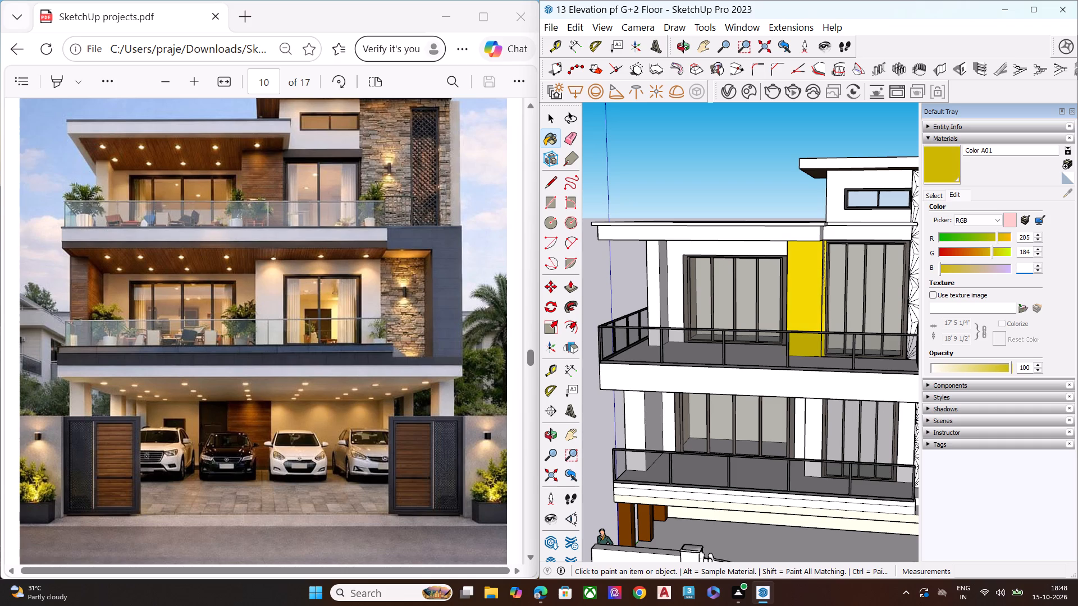
text(145)
key(Return)
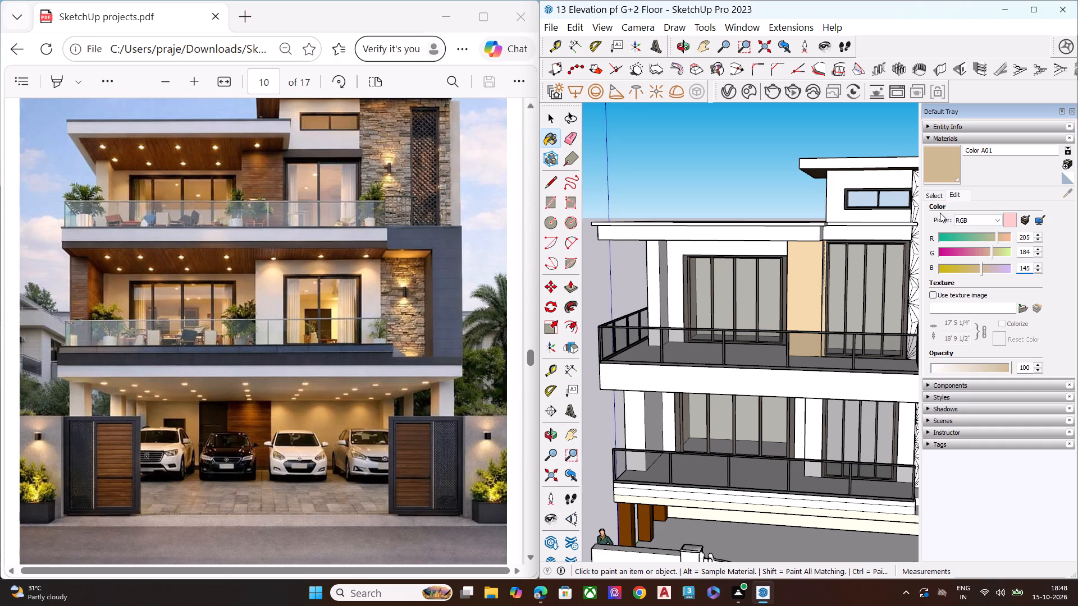
Lower the red value of Color A01 to 166.
scroll(940, 213, down, 1)
drag(1035, 238, 1039, 244)
double_click(1039, 242)
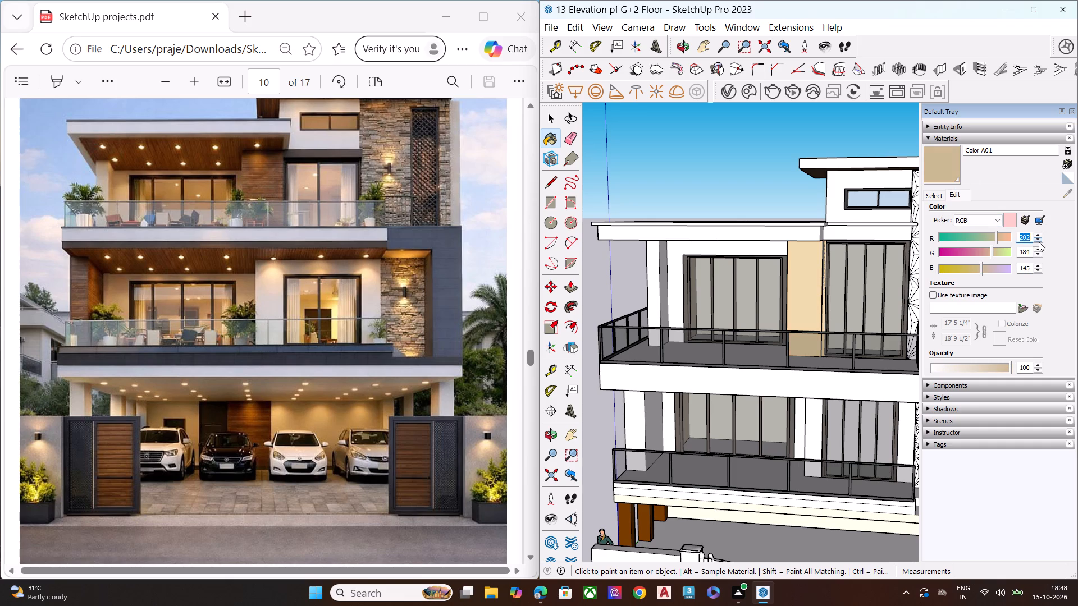
click(1039, 242)
triple_click(1036, 238)
click(1036, 238)
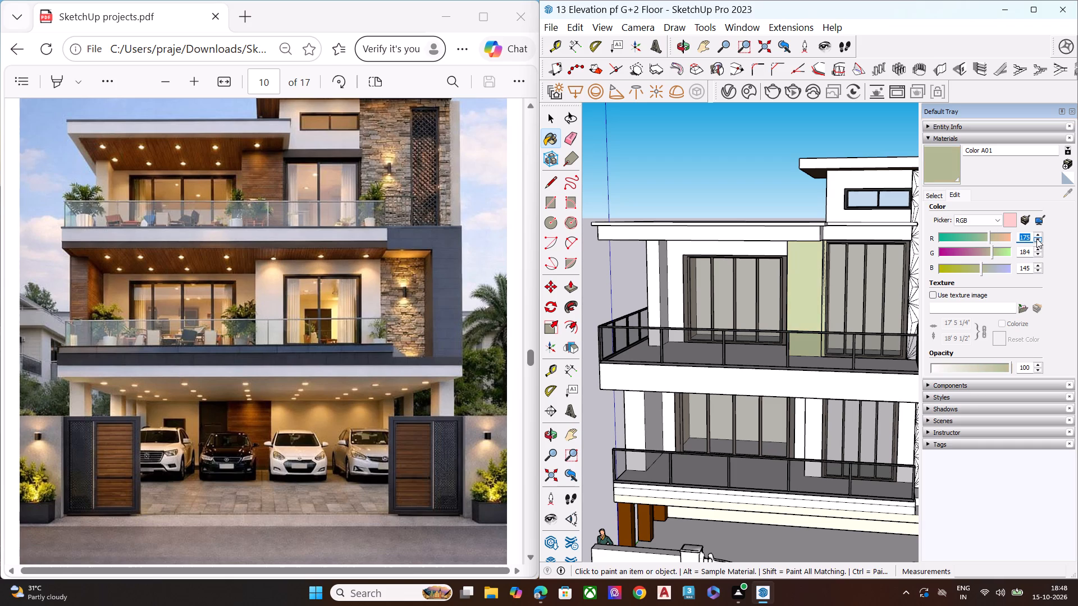
click(1036, 238)
Adjust the green value of Color A01 to 135.
click(1039, 256)
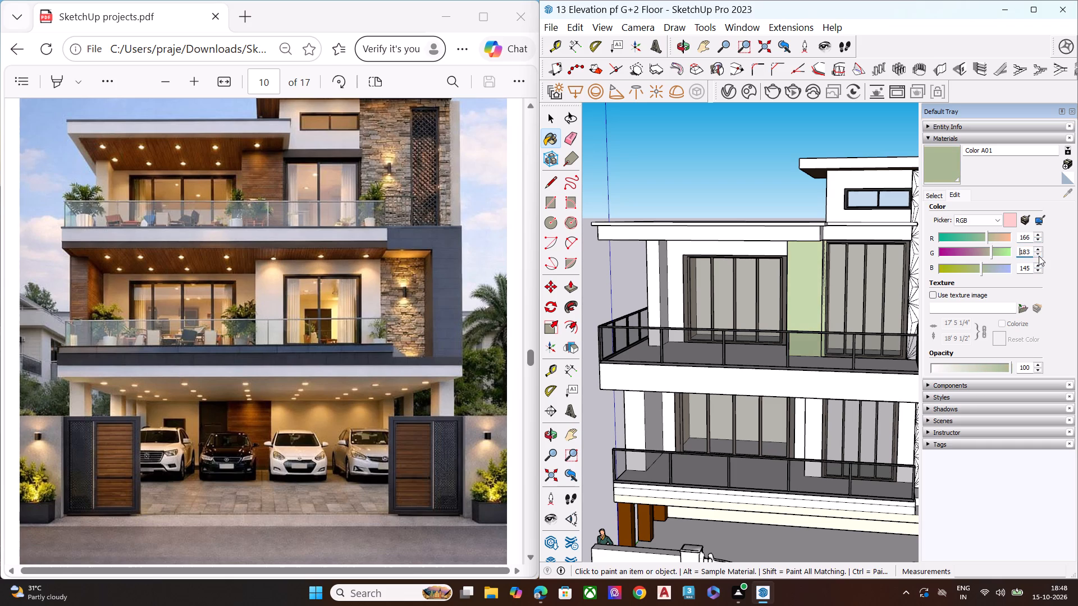
double_click(1039, 254)
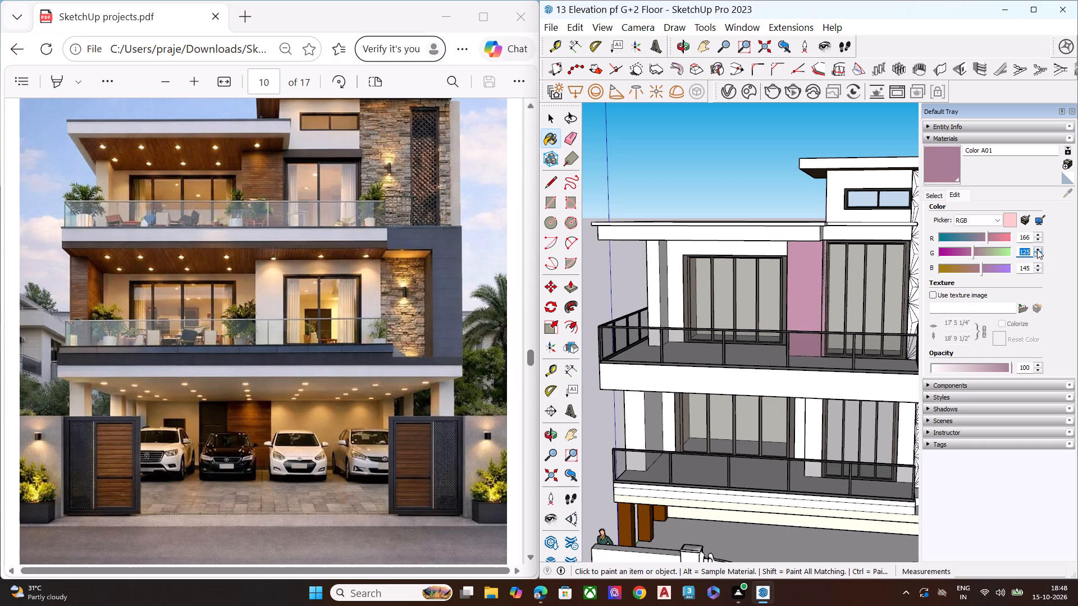
click(1037, 249)
triple_click(1037, 249)
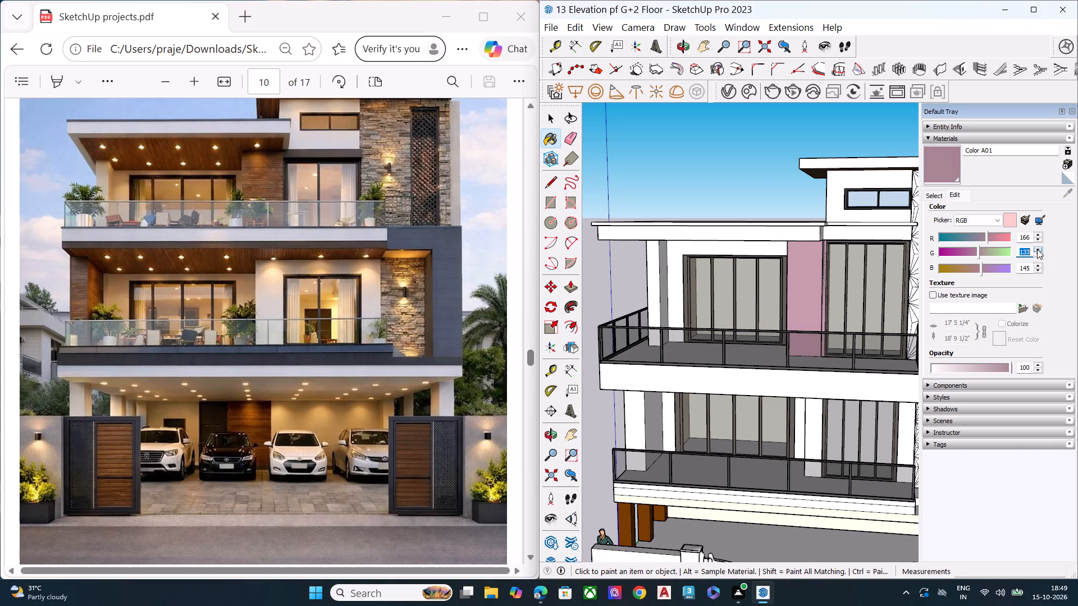
double_click(1037, 249)
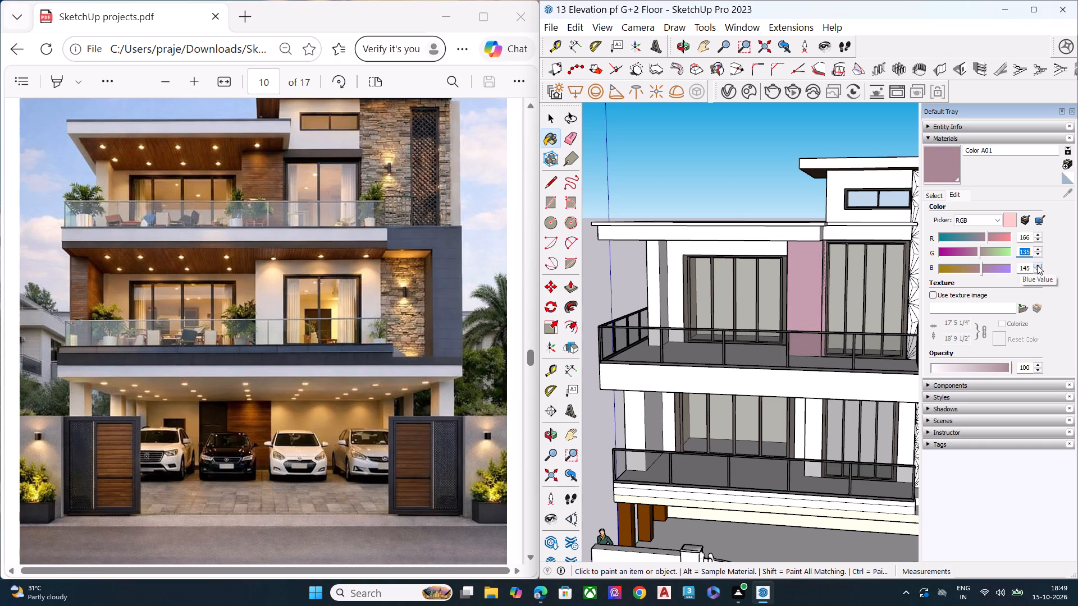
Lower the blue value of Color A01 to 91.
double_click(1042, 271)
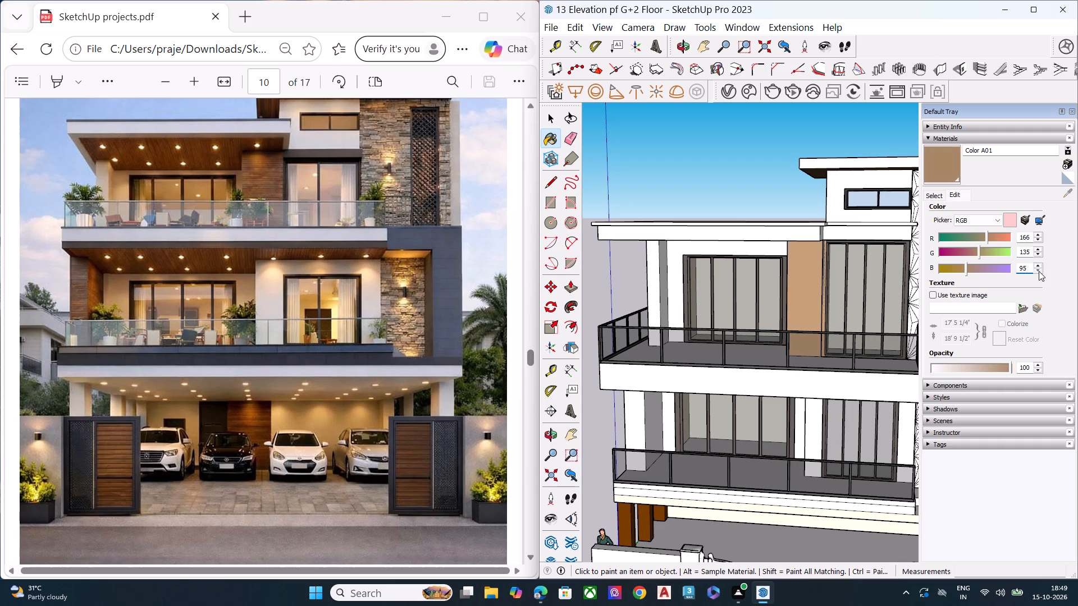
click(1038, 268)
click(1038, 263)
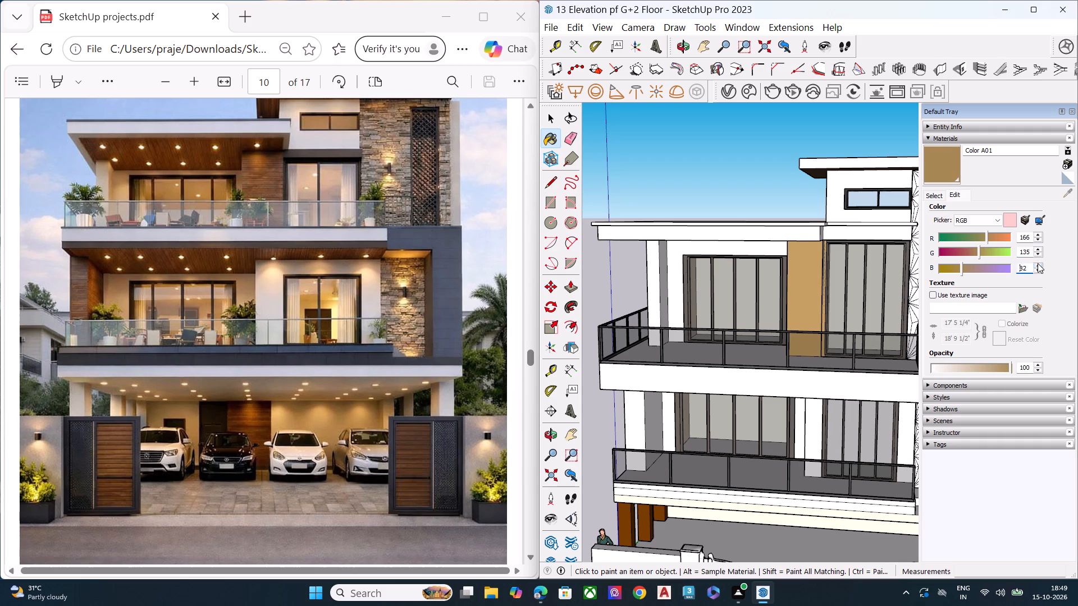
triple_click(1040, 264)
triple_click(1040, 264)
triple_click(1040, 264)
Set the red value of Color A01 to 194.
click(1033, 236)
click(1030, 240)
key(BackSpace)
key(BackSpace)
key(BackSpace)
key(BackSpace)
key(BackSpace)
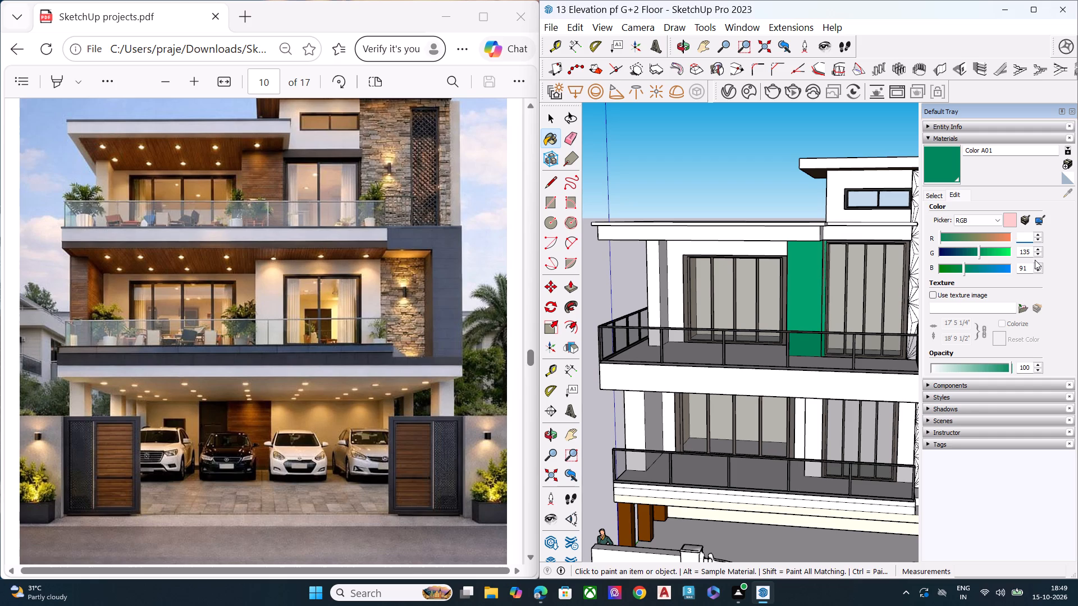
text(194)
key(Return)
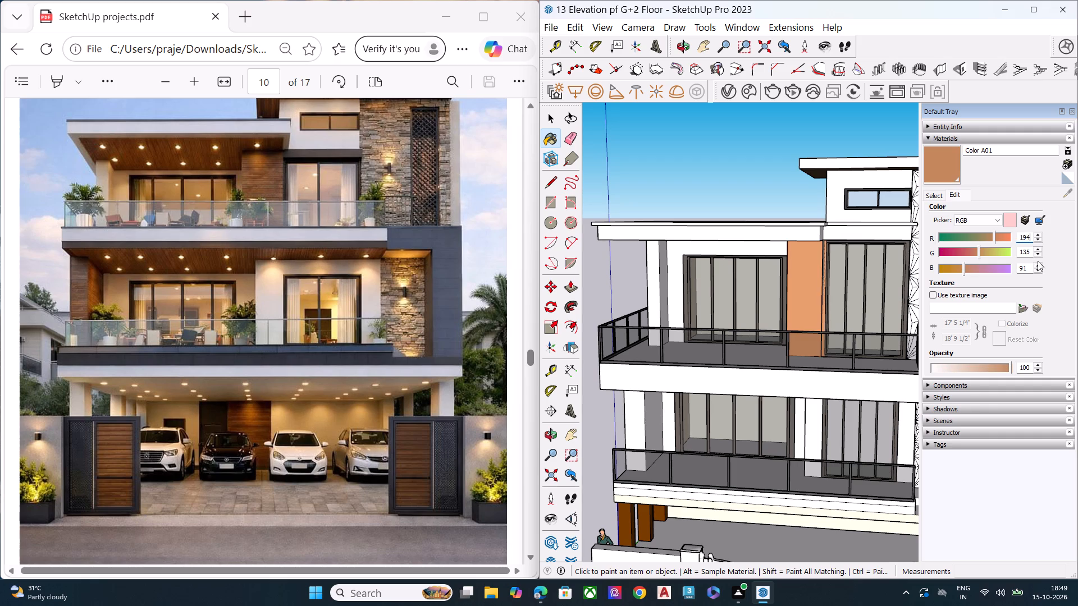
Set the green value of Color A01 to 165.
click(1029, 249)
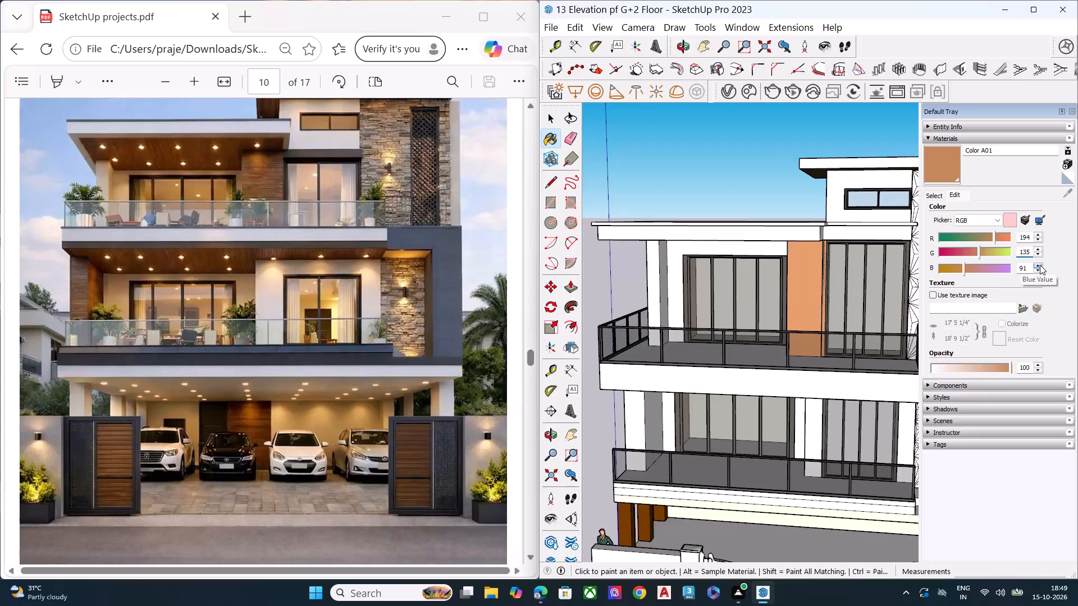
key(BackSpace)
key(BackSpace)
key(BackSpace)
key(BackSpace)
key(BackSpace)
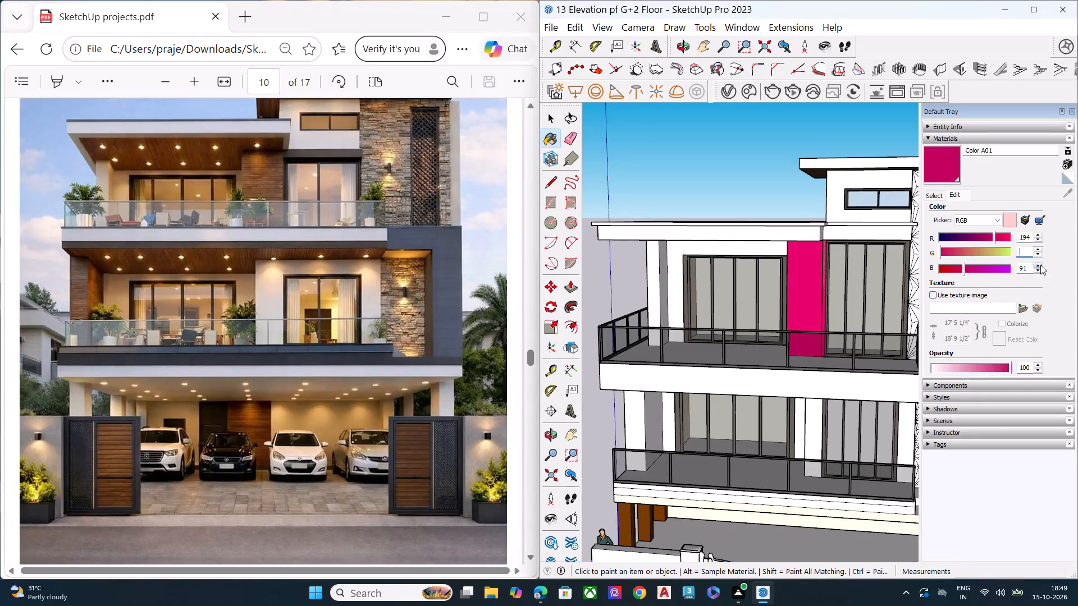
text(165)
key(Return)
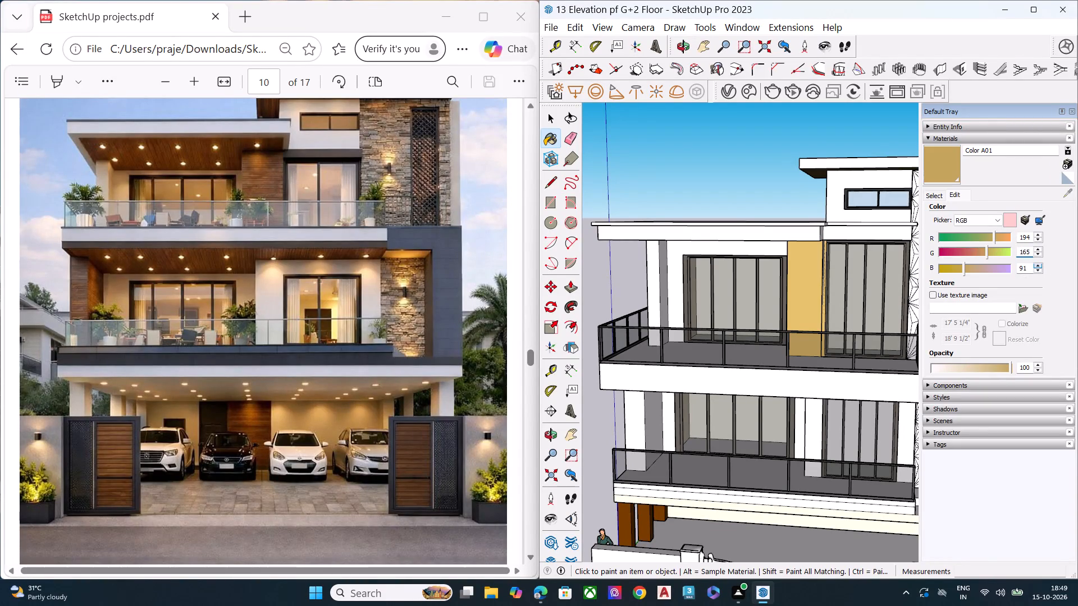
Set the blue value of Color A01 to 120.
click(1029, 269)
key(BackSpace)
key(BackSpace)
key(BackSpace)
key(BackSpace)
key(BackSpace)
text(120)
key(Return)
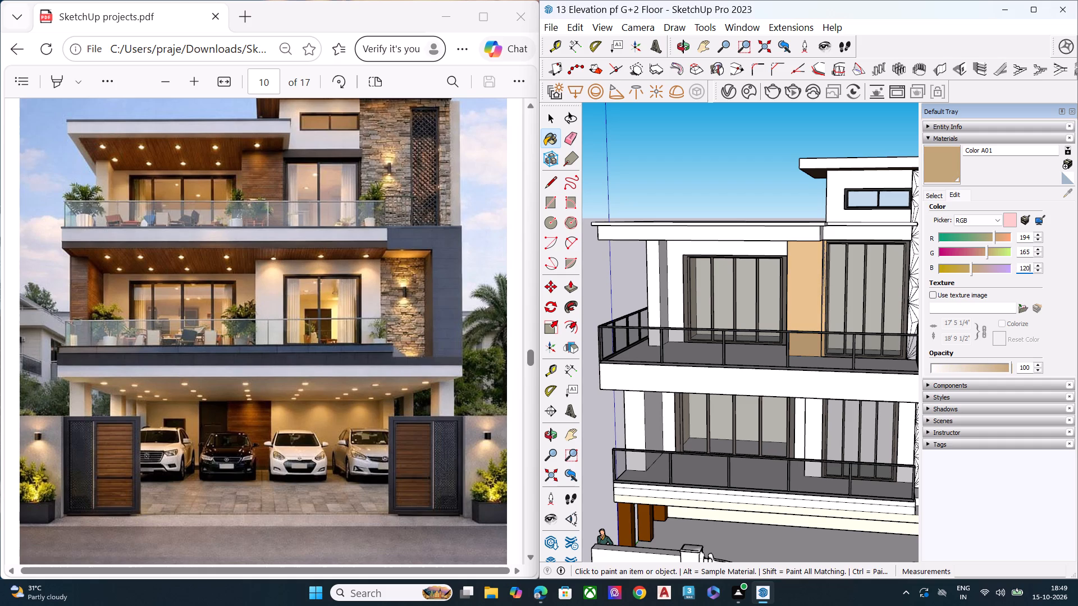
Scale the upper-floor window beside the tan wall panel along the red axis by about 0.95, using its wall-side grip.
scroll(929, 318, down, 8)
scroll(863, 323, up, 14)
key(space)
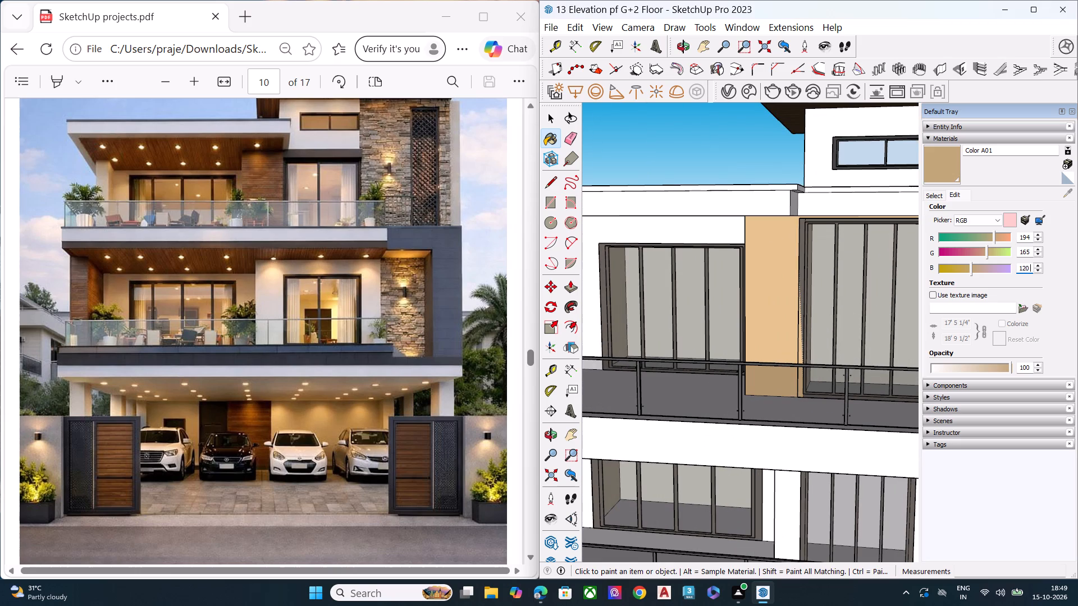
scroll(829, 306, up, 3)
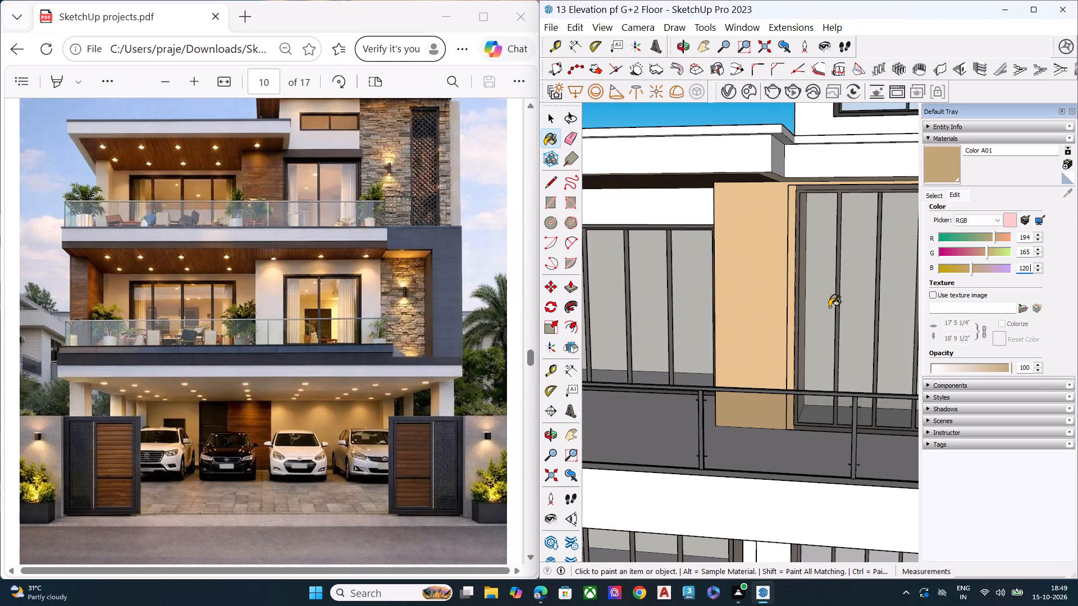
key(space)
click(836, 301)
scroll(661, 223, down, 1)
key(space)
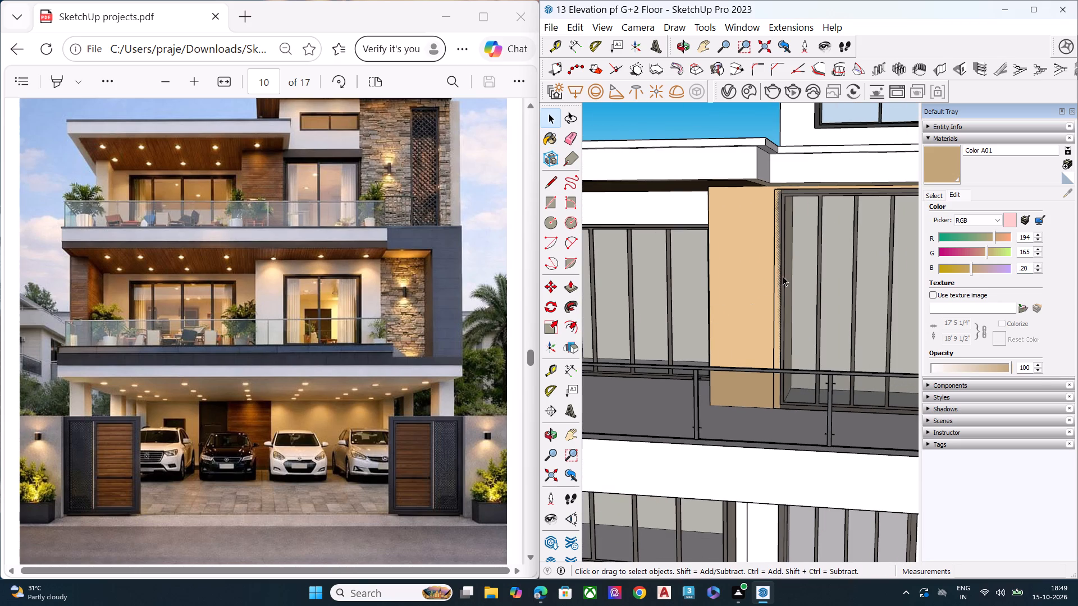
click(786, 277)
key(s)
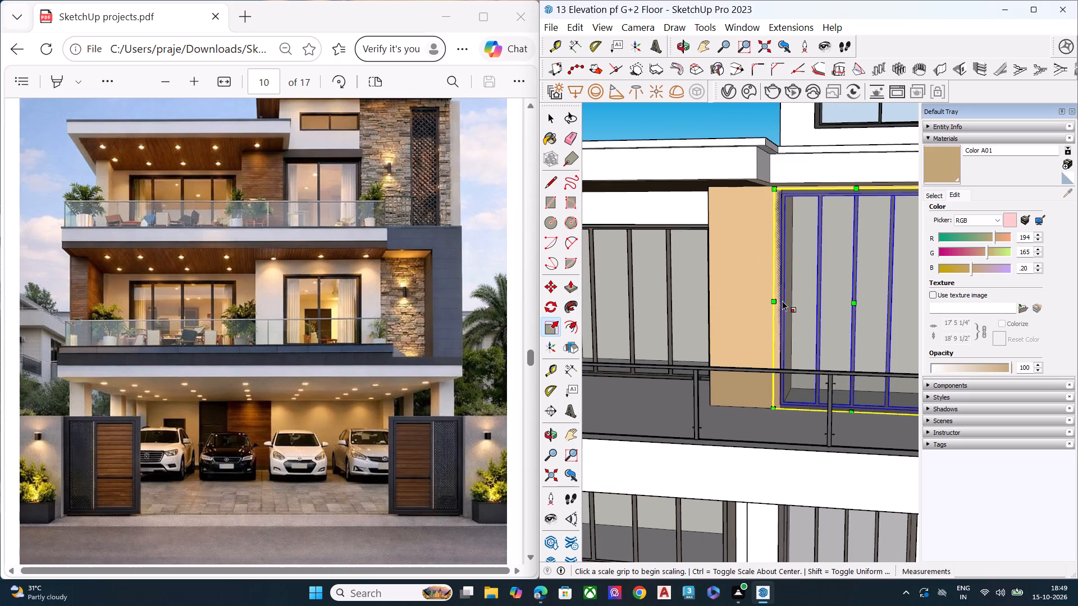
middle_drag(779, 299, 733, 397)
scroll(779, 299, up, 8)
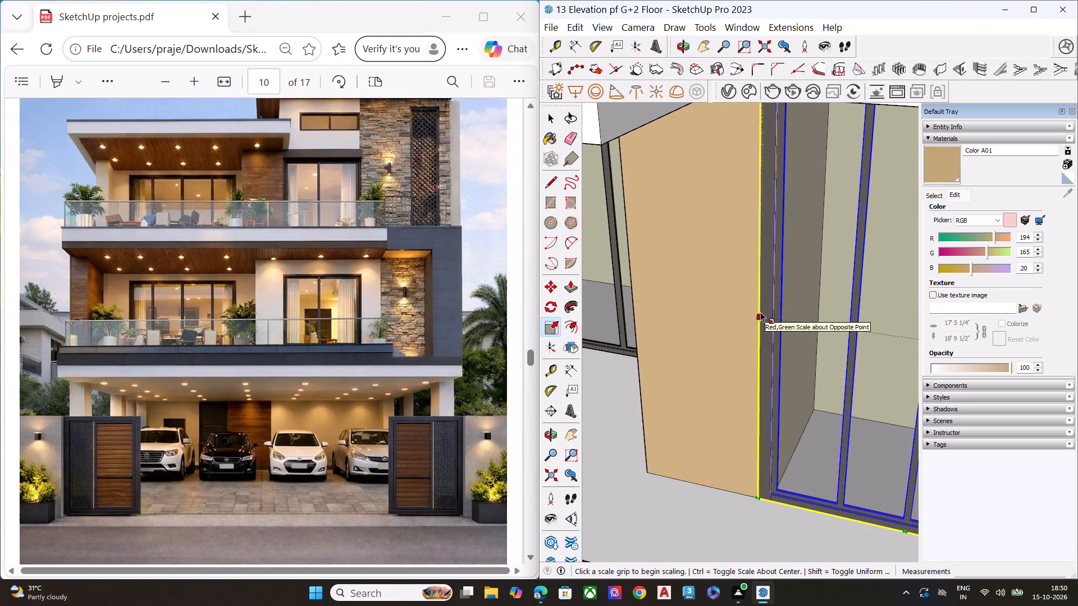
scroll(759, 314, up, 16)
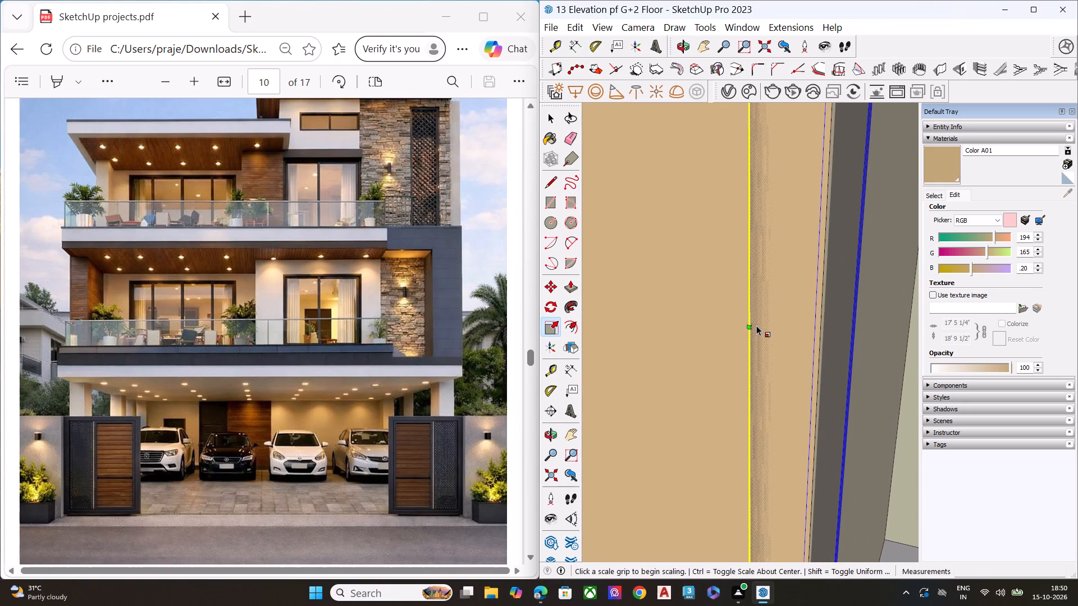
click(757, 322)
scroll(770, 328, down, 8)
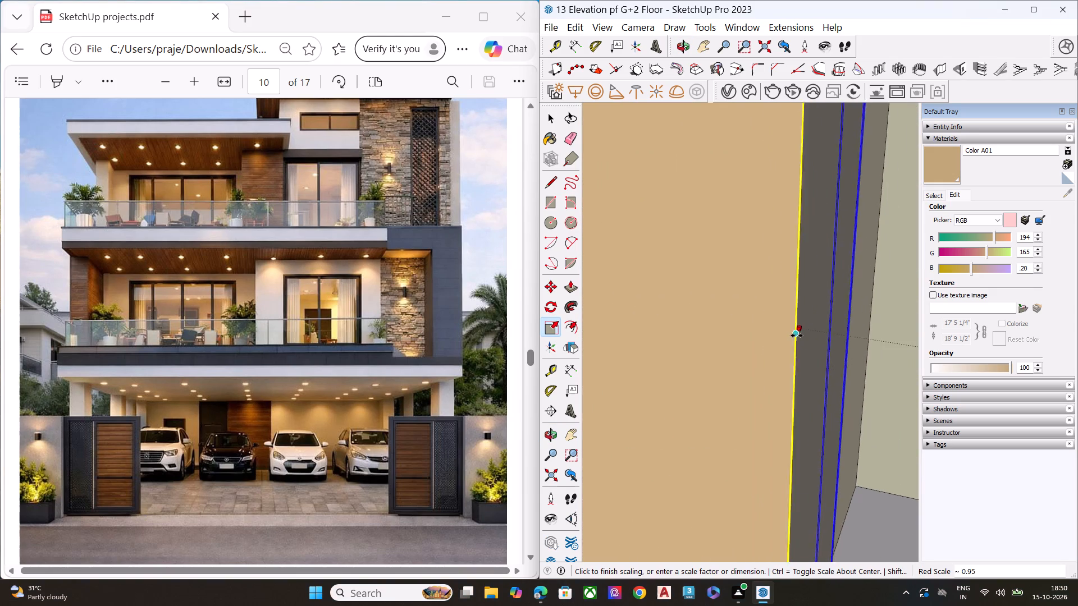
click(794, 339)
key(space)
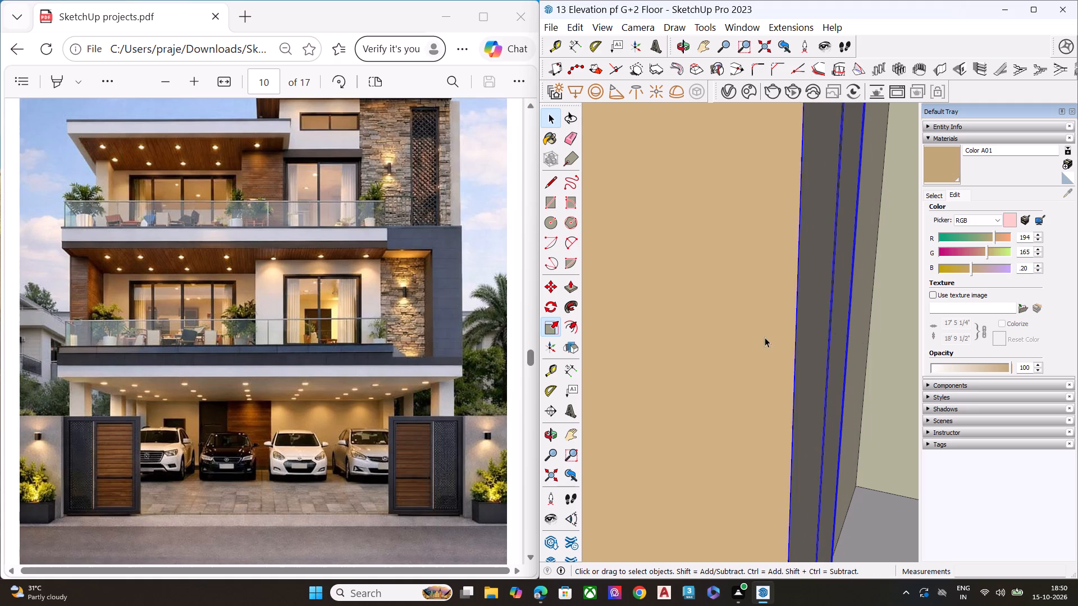
Examine the front elevation with the tan wall panel against the reference image.
scroll(747, 332, down, 5)
scroll(747, 332, up, 2)
scroll(746, 333, down, 12)
scroll(745, 334, up, 1)
scroll(745, 334, down, 2)
scroll(745, 334, up, 1)
scroll(745, 334, down, 7)
scroll(742, 347, up, 1)
scroll(742, 347, down, 12)
click(843, 341)
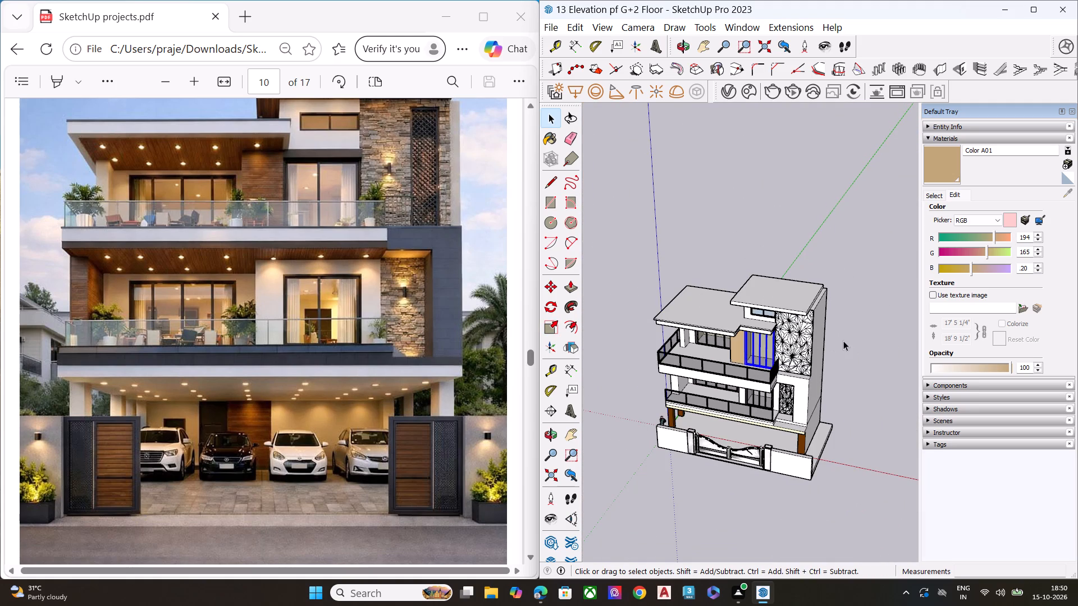
scroll(845, 388, down, 1)
middle_drag(815, 398, 870, 267)
scroll(784, 363, up, 7)
scroll(792, 365, down, 5)
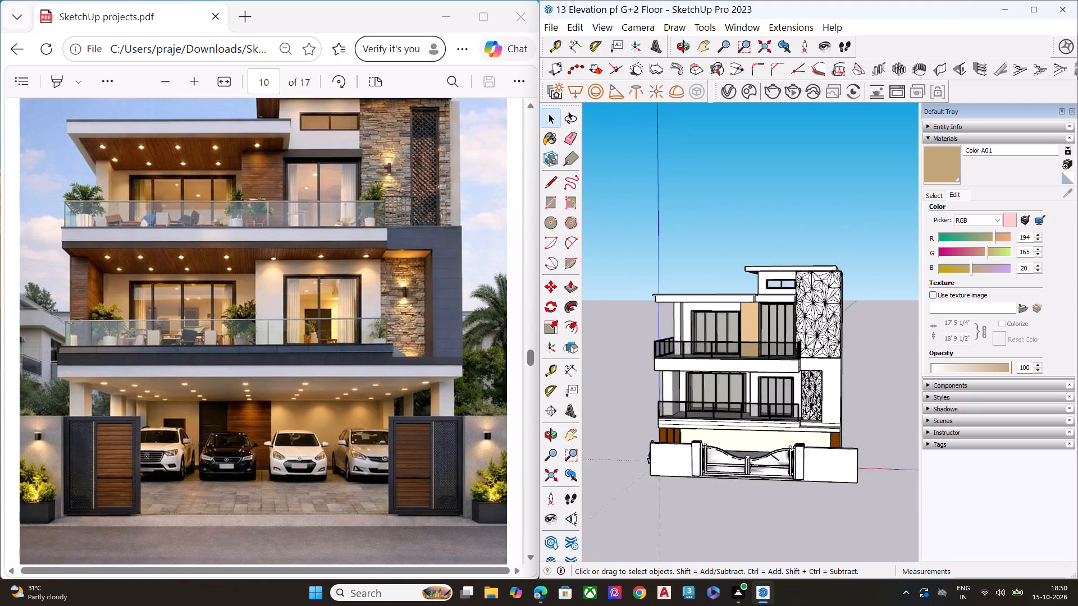
scroll(810, 369, down, 2)
middle_drag(683, 409, 726, 406)
scroll(717, 396, up, 8)
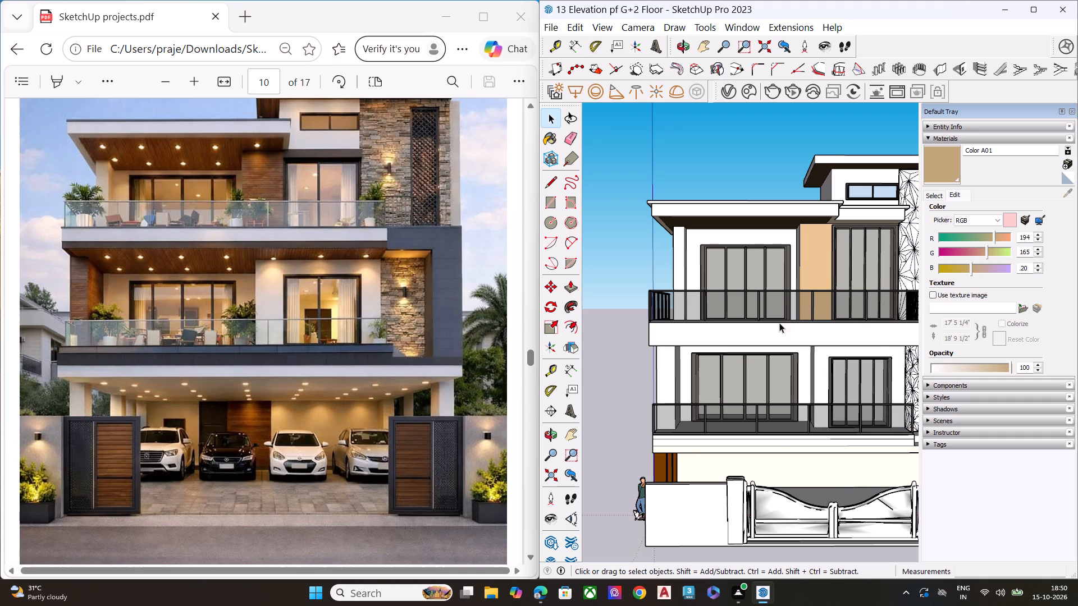
scroll(622, 362, down, 5)
scroll(745, 358, up, 1)
scroll(746, 358, down, 1)
scroll(746, 358, up, 4)
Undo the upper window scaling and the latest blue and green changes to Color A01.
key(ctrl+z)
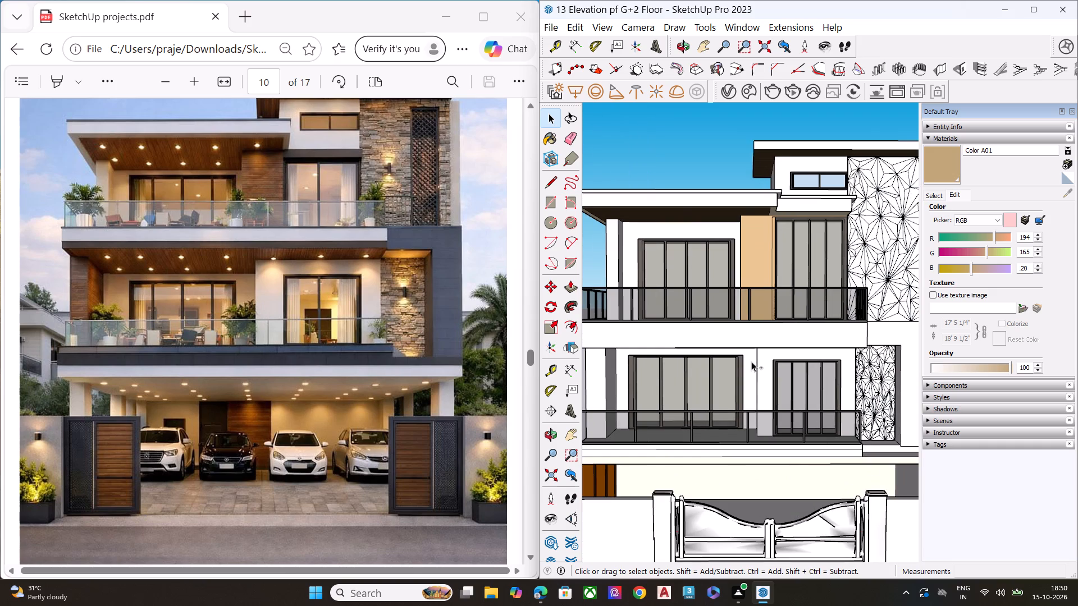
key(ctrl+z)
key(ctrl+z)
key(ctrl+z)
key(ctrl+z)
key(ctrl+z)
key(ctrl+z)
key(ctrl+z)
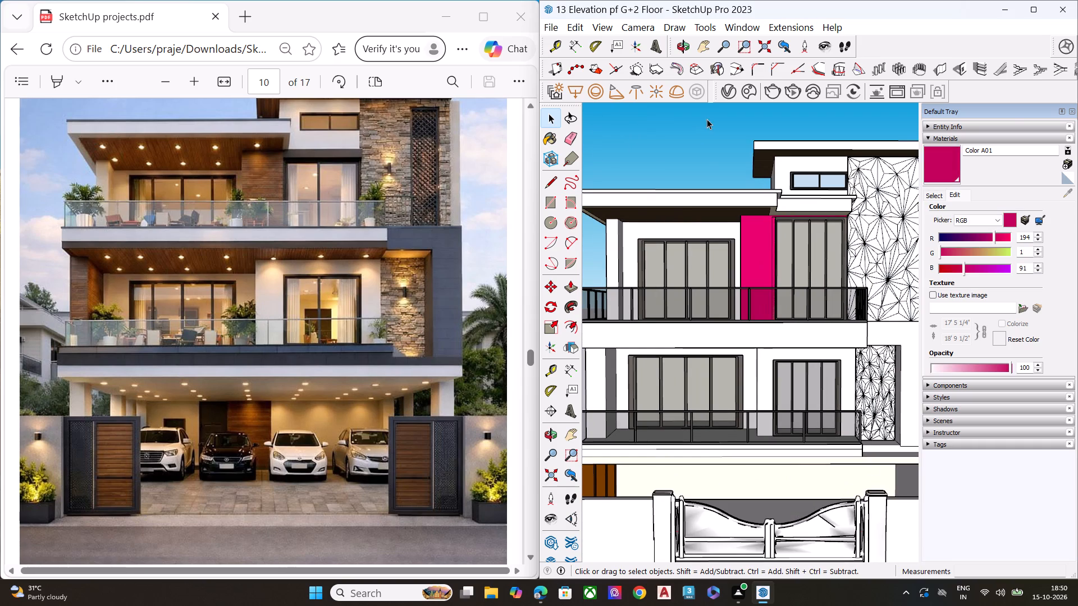
Delete the Color A01 material from the scene in the V-Ray Asset Editor and close the editor.
click(731, 97)
right_click(550, 201)
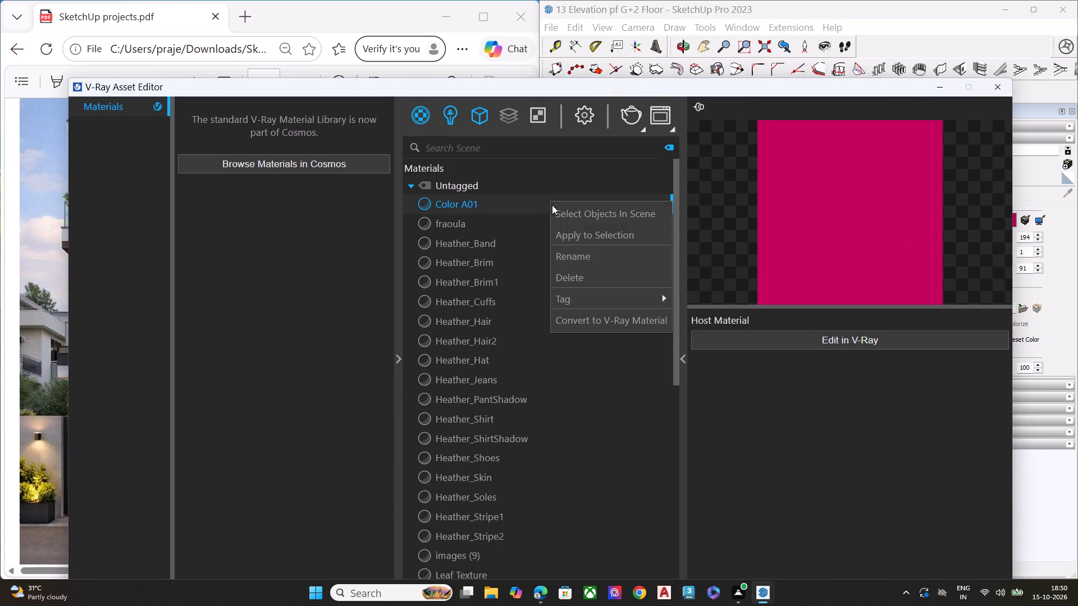
click(591, 278)
click(564, 292)
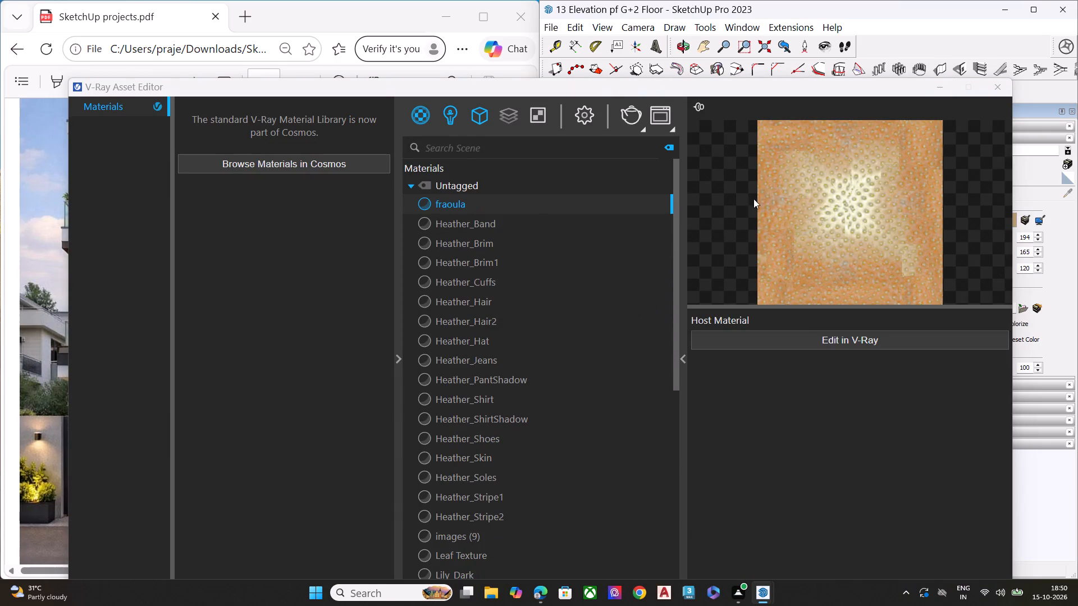
click(1002, 94)
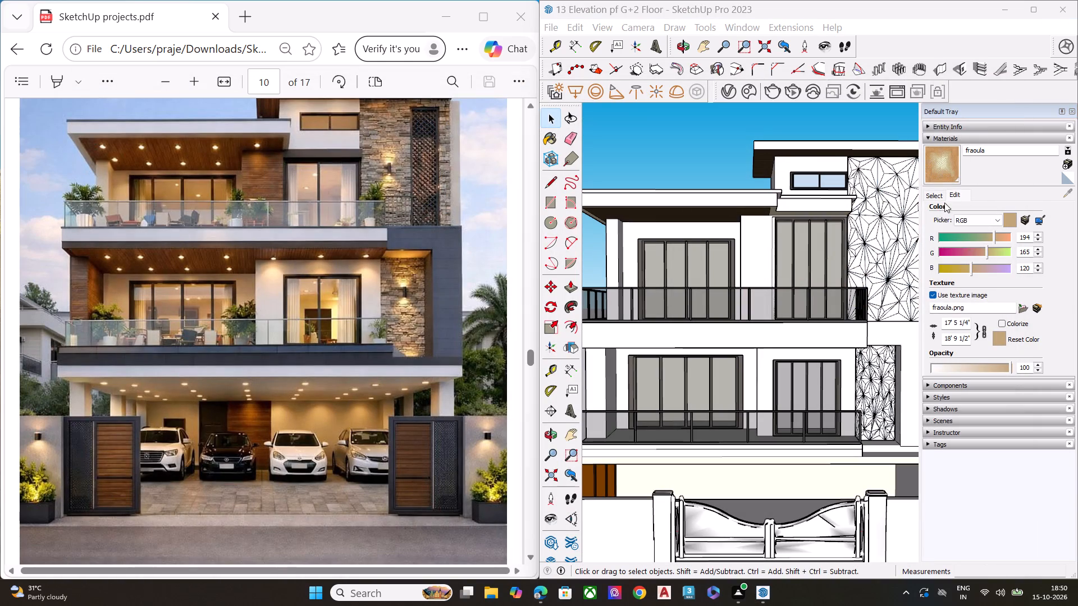
Paint the front fascia of the upper-floor balcony roof with Color J07 from the Colors collection.
click(935, 192)
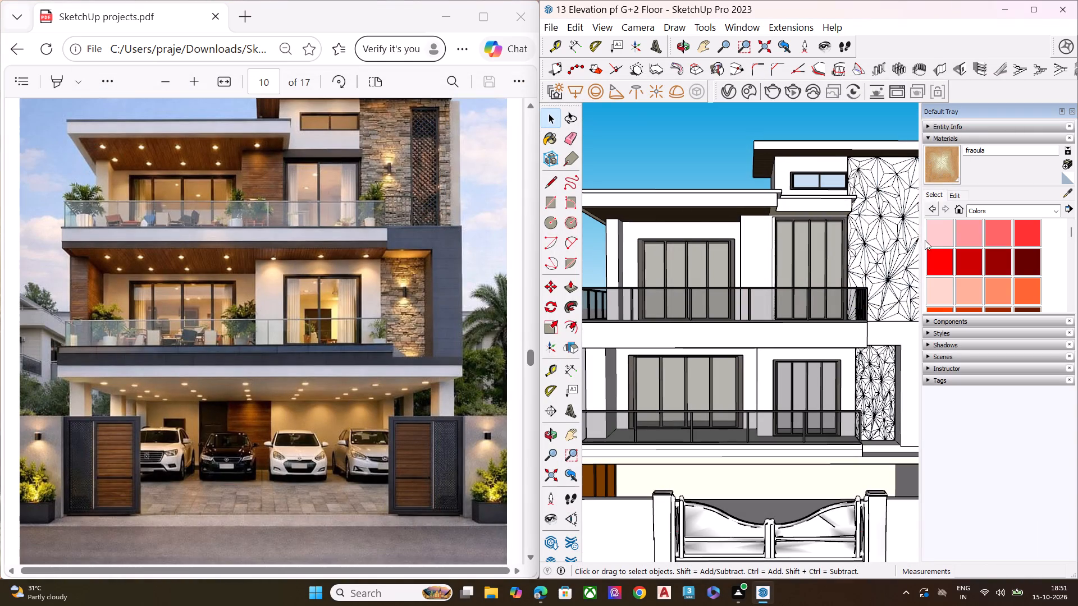
scroll(961, 282, down, 4)
scroll(961, 282, up, 1)
scroll(961, 282, down, 4)
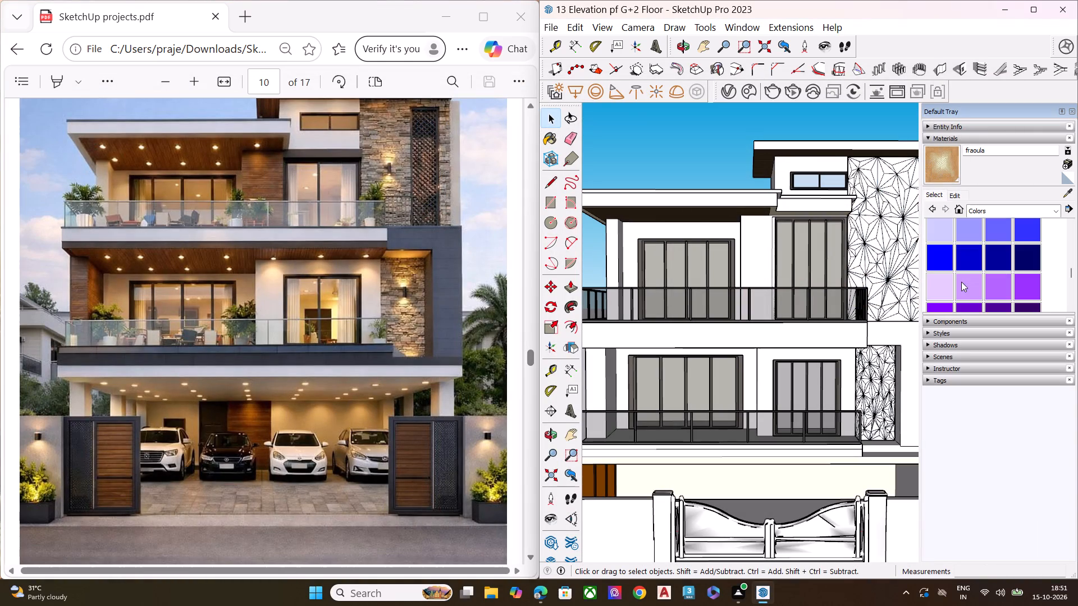
scroll(961, 282, up, 2)
scroll(961, 282, down, 3)
scroll(961, 282, up, 1)
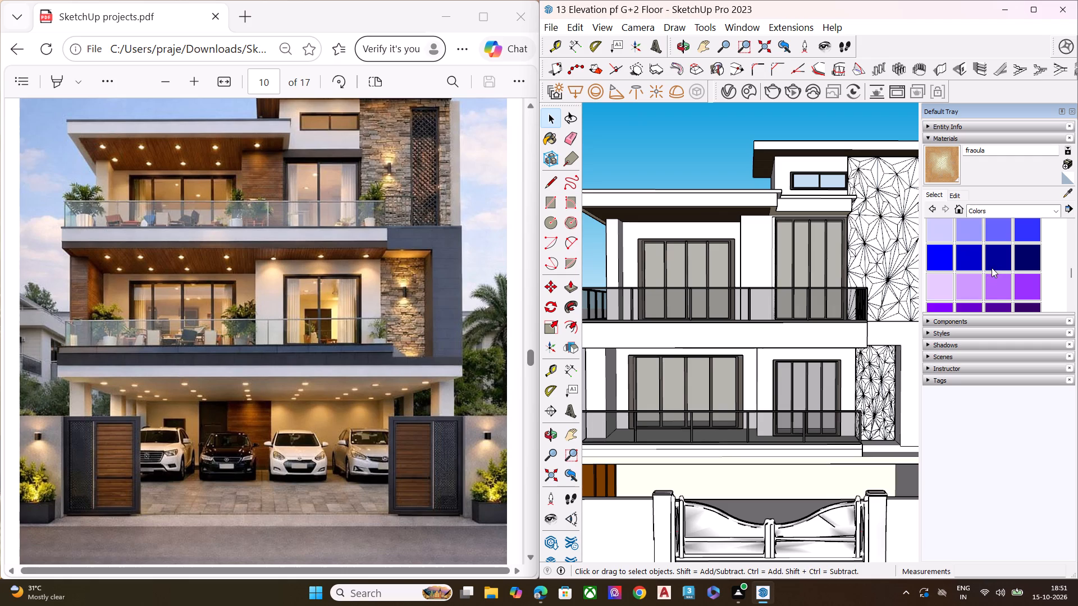
scroll(988, 270, down, 1)
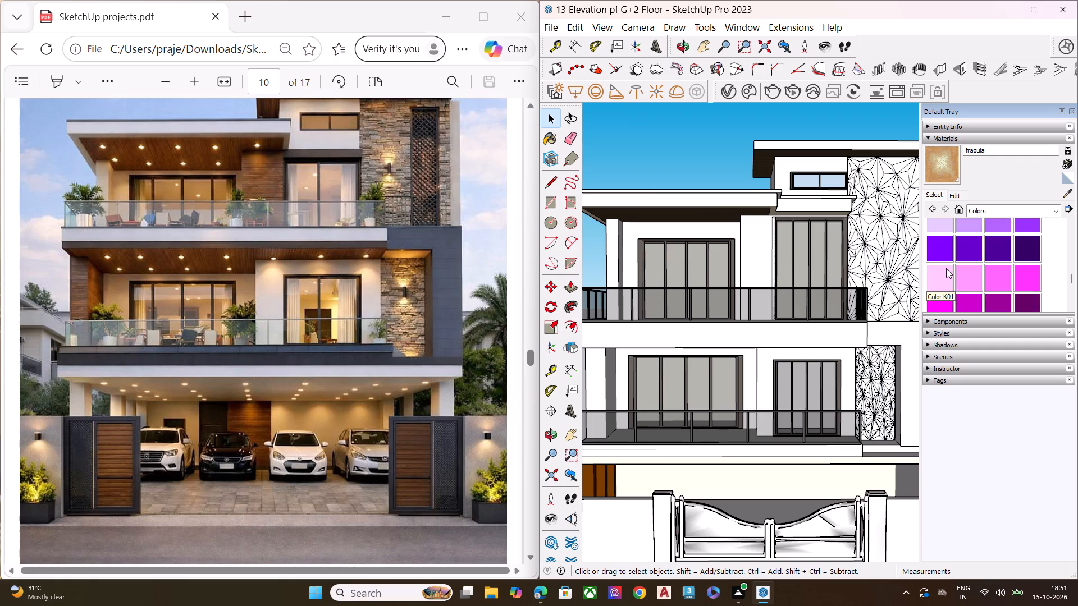
click(999, 258)
click(707, 203)
Set the green value of Color J07 to 83.
scroll(773, 240, down, 5)
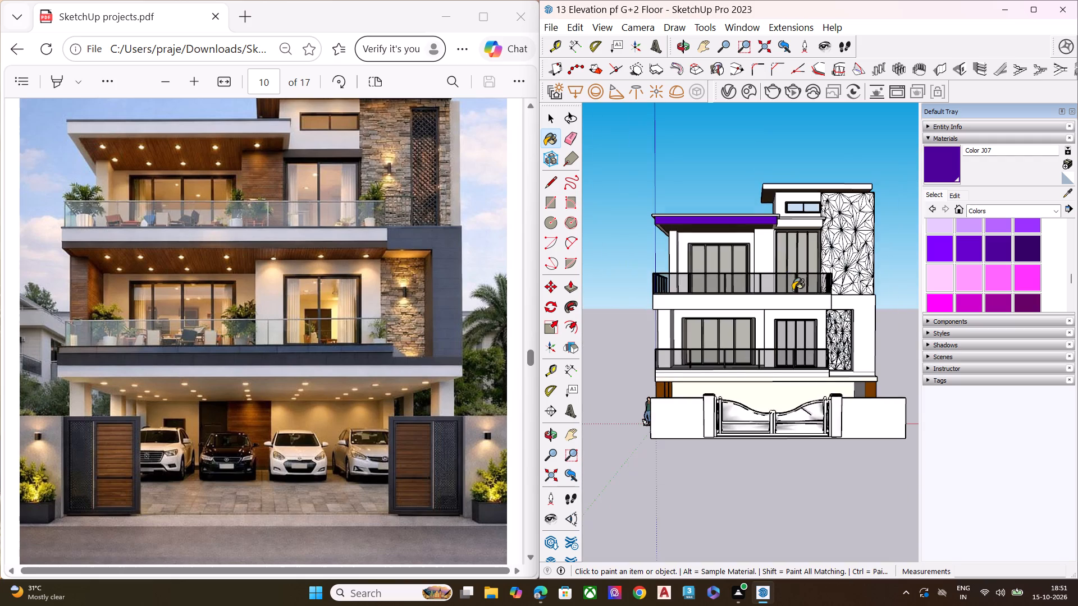
middle_drag(794, 310, 661, 343)
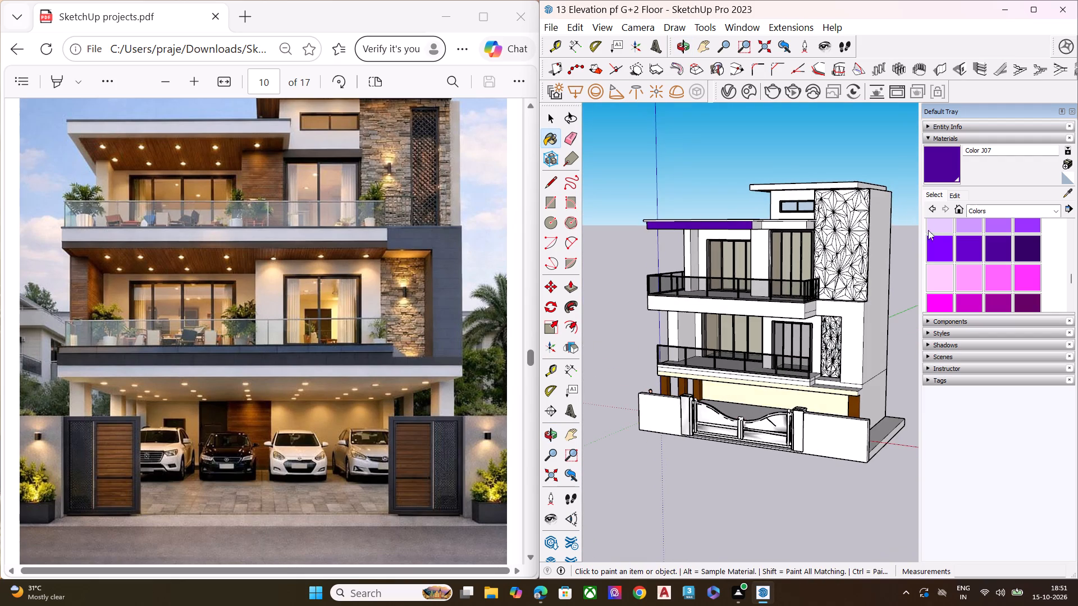
click(961, 197)
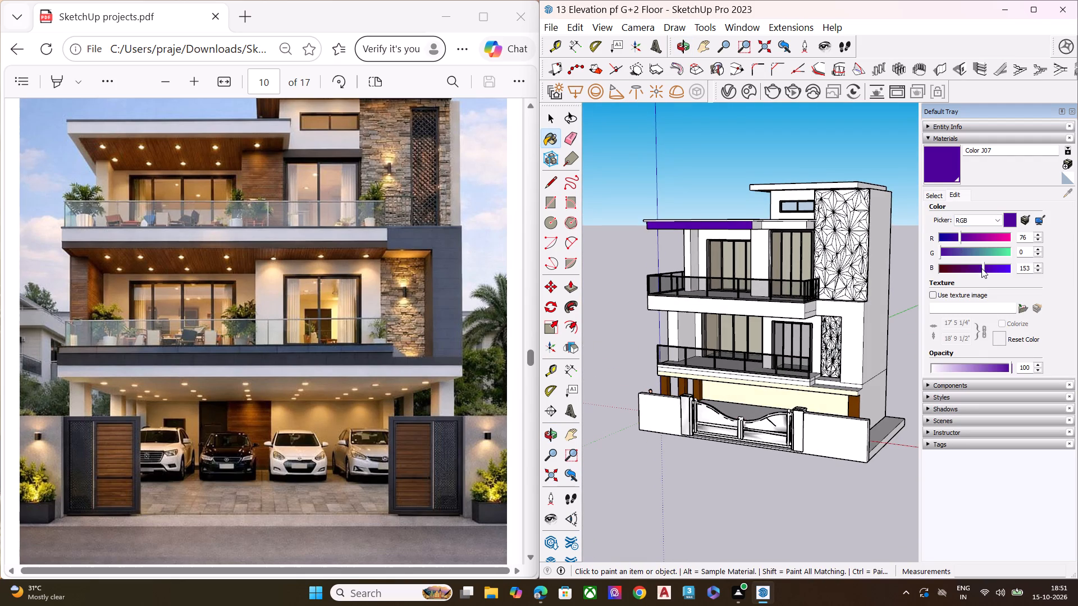
drag(944, 252, 963, 253)
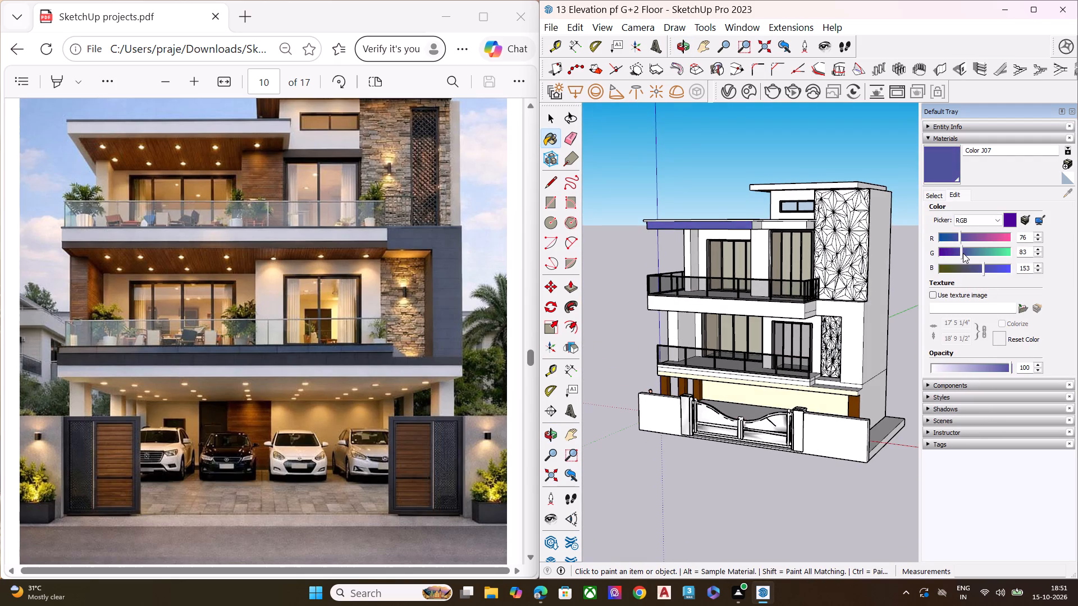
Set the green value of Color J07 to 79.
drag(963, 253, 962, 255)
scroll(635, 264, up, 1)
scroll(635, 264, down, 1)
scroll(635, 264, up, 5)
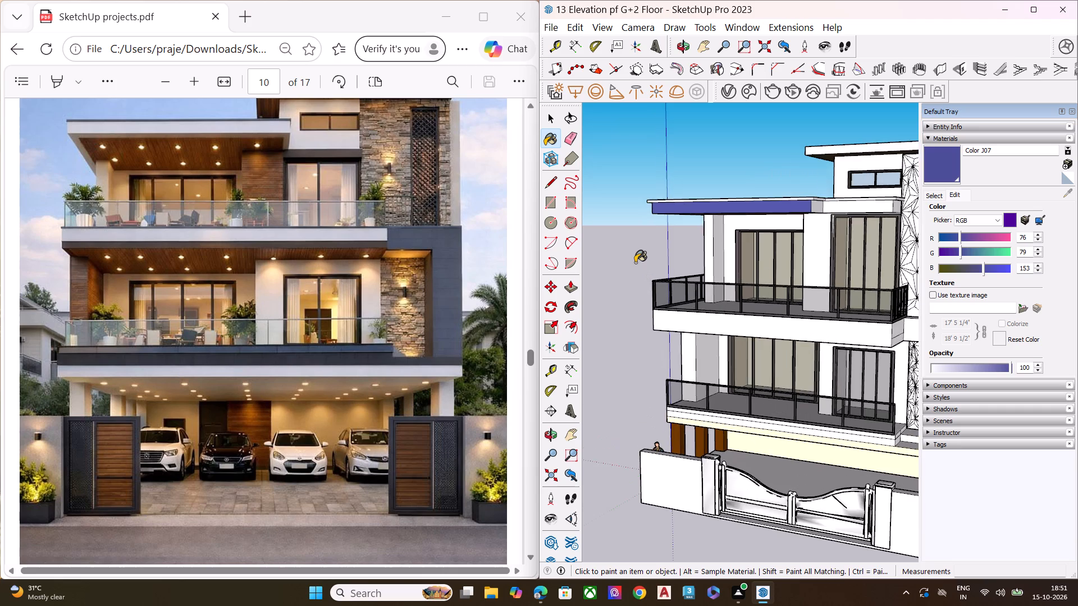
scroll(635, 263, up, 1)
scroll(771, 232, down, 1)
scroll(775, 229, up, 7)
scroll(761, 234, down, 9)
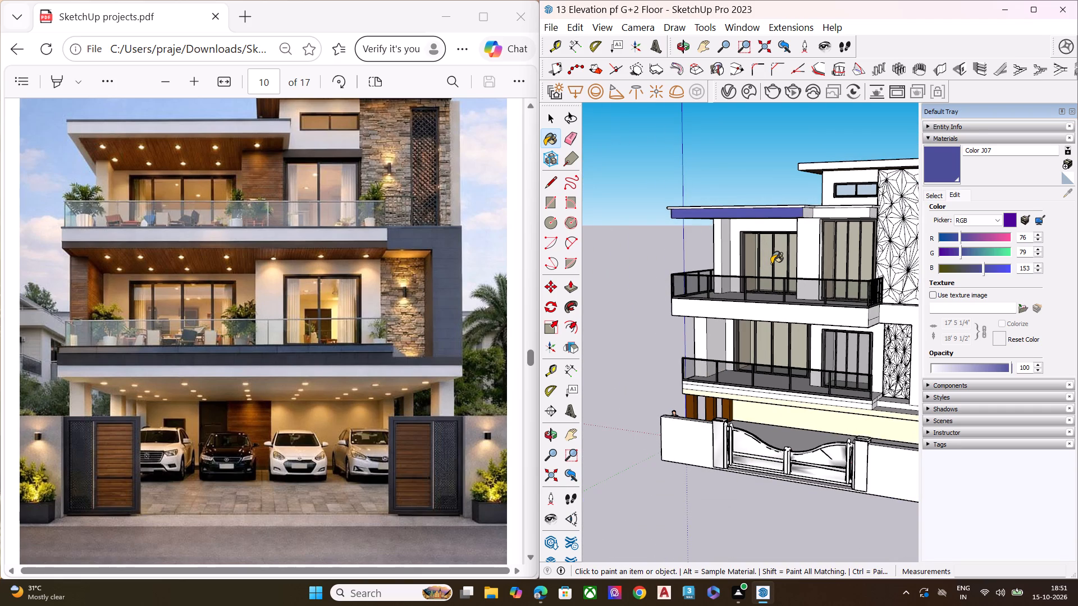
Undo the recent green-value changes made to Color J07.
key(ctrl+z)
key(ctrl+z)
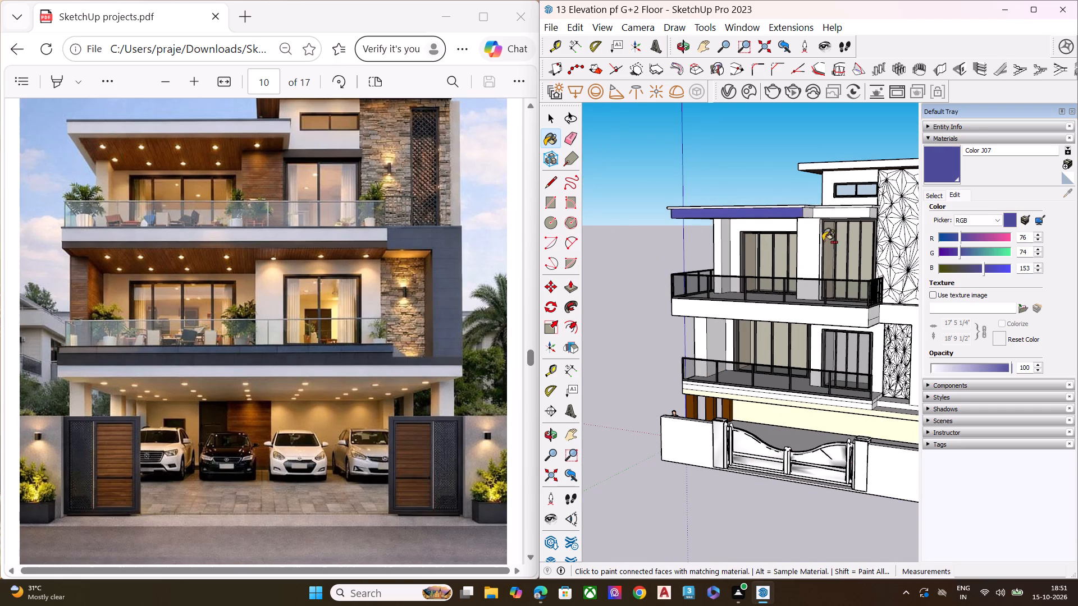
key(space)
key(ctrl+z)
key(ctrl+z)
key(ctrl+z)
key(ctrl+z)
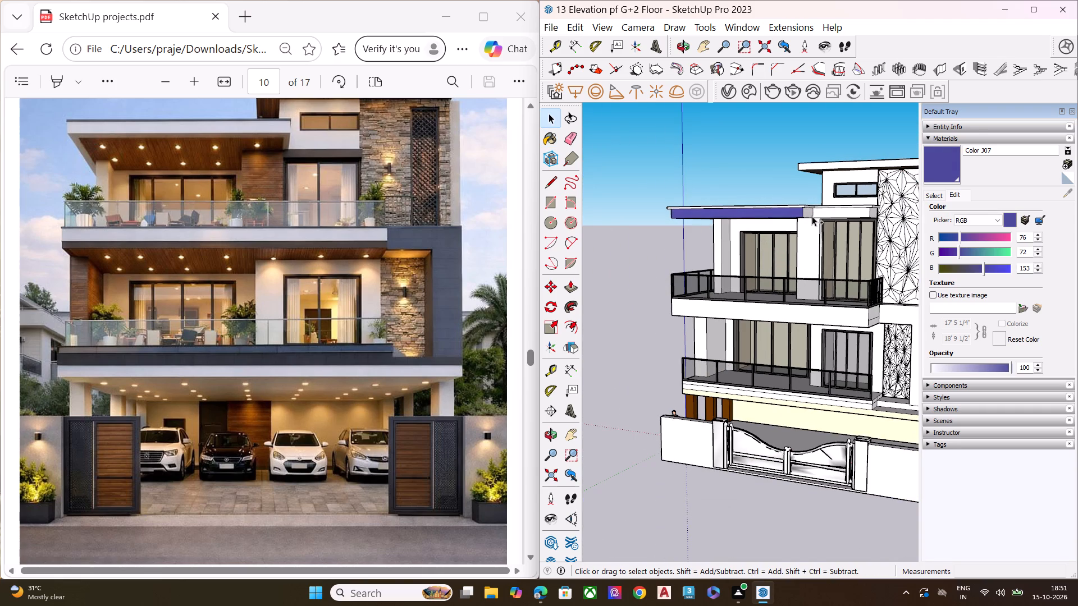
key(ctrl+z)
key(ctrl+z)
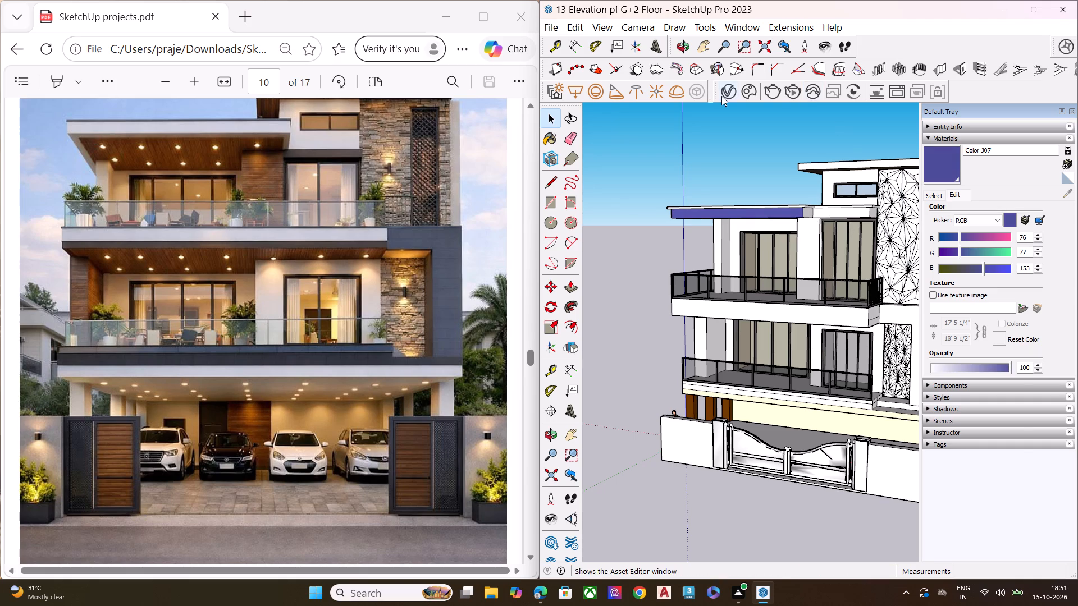
Check the Color J07 material in the V-Ray Asset Editor and close the editor.
click(721, 96)
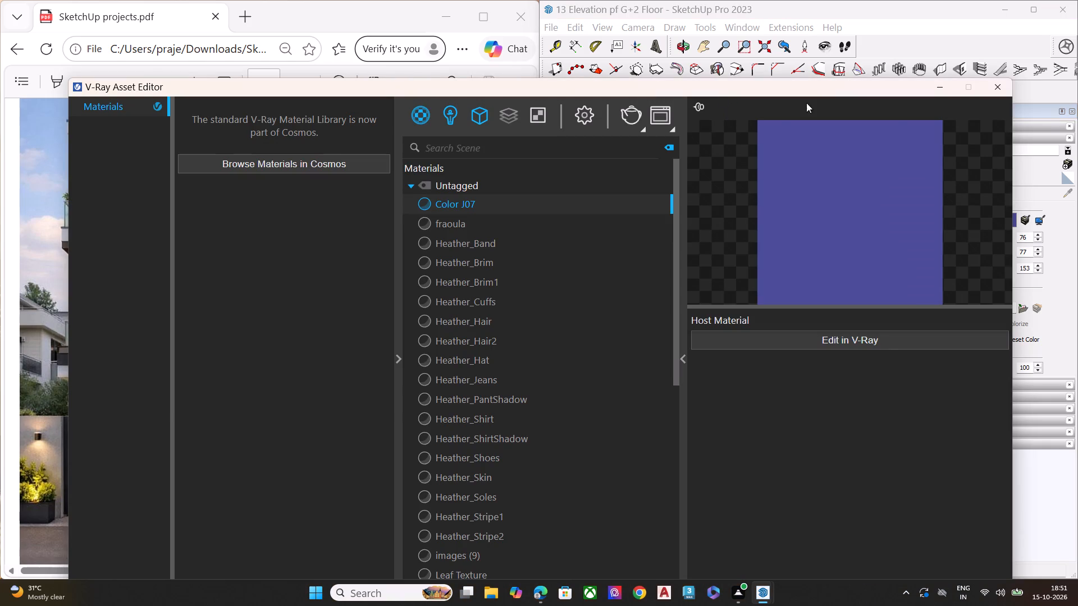
click(992, 85)
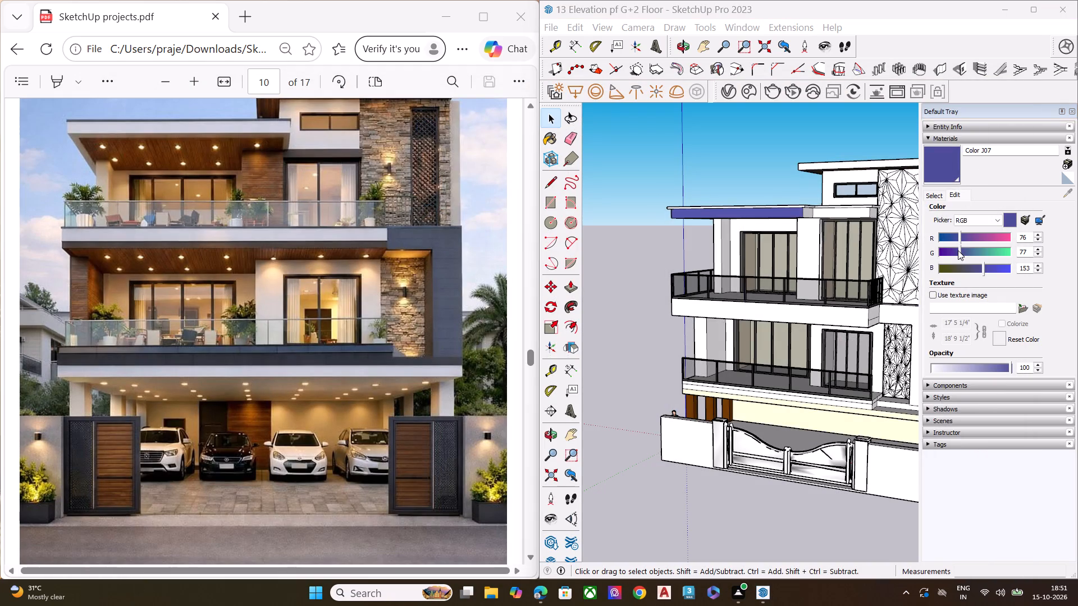
Set the green value of Color J07 to 83.
click(960, 254)
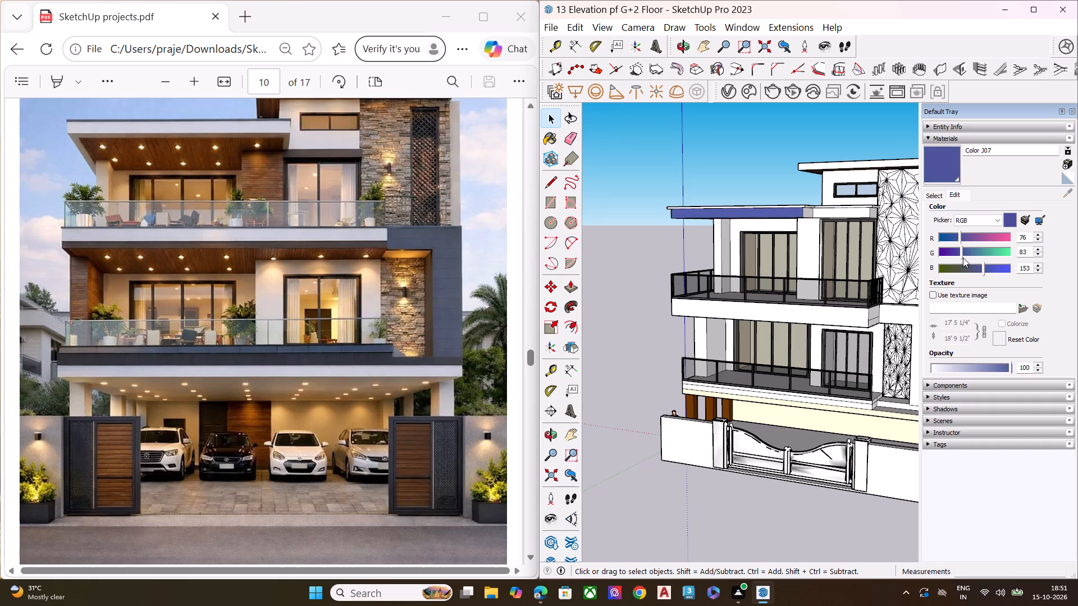
Paint the upper-floor balcony's back wall, the pier between its windows and the side column with Color J07.
click(945, 169)
click(815, 256)
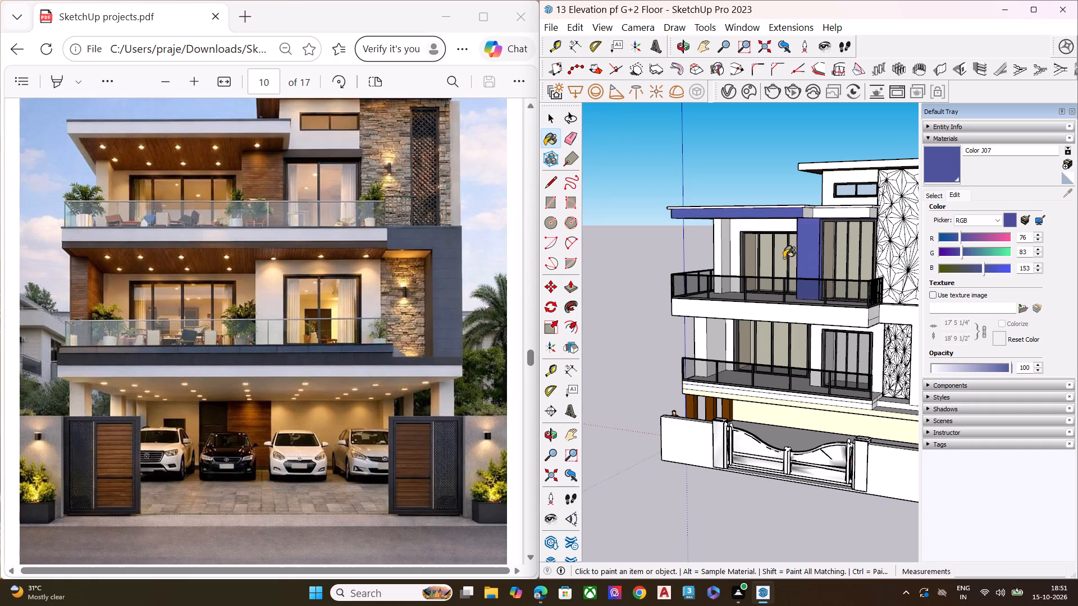
middle_drag(794, 255, 911, 232)
scroll(797, 242, up, 5)
click(778, 226)
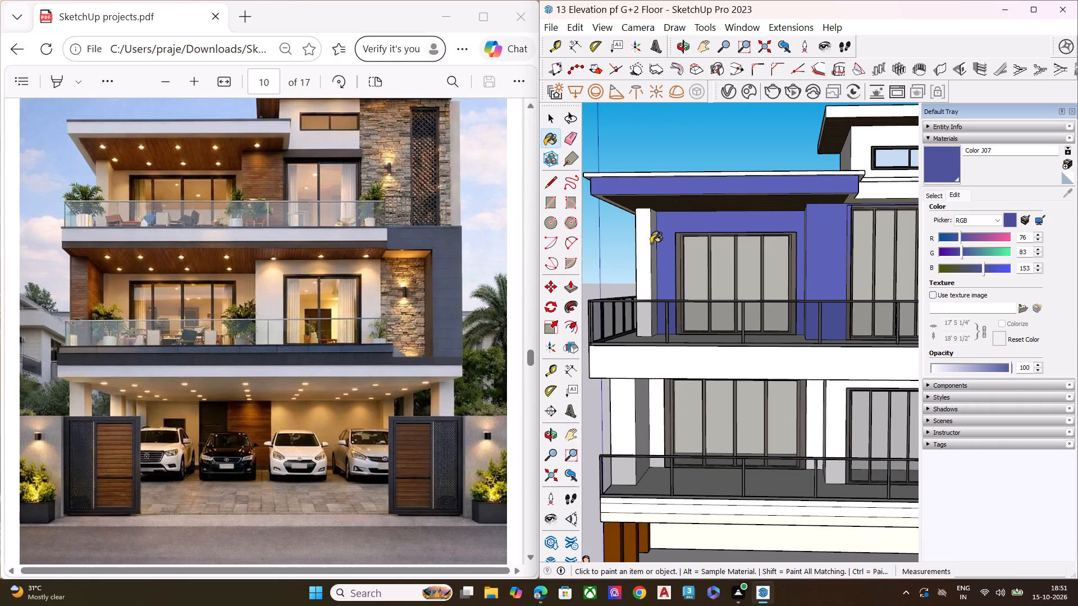
click(645, 244)
click(653, 240)
Paint the thin top edge strips of the upper balcony roof, along its front, corner return and side, with Color J07.
scroll(653, 240, down, 5)
scroll(790, 218, up, 8)
scroll(740, 173, up, 4)
click(735, 176)
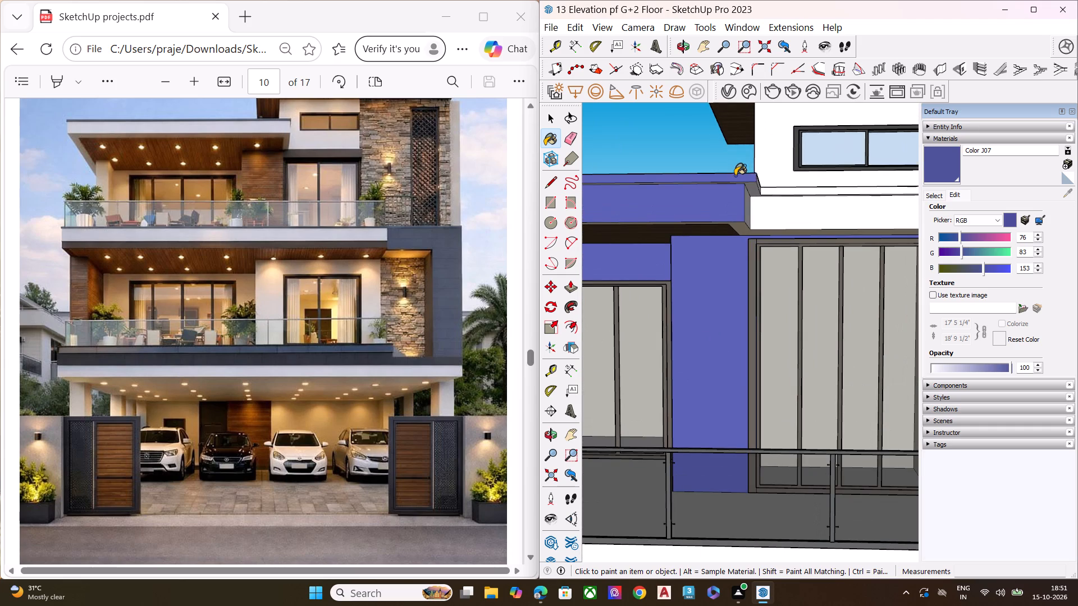
click(769, 191)
middle_drag(759, 191, 728, 191)
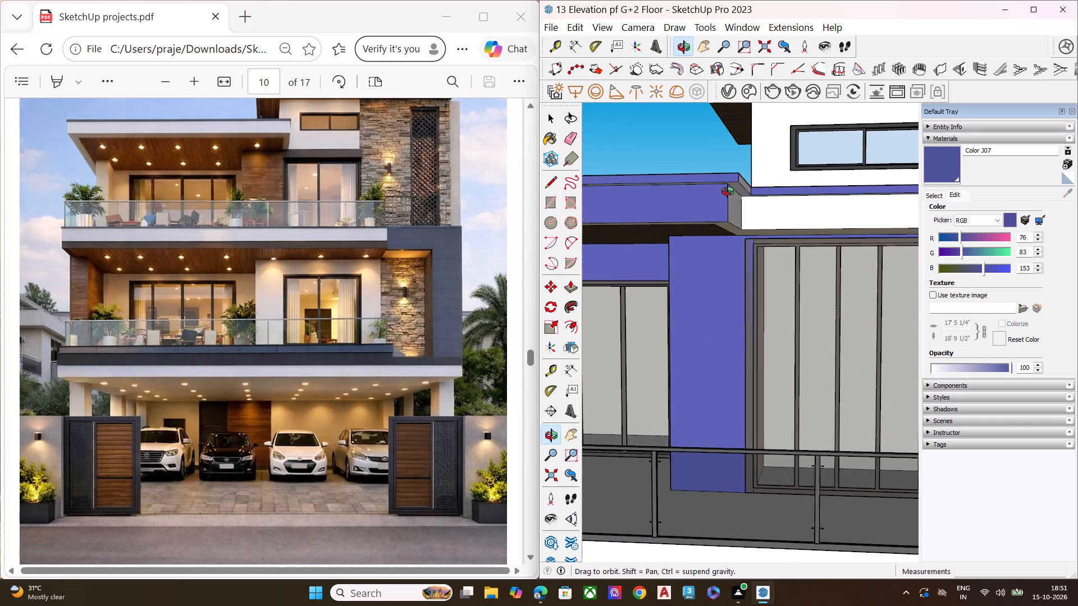
middle_drag(728, 191, 679, 191)
scroll(706, 189, up, 5)
click(702, 186)
scroll(766, 190, down, 4)
scroll(785, 199, up, 3)
scroll(793, 201, down, 8)
scroll(805, 210, up, 1)
scroll(807, 212, down, 5)
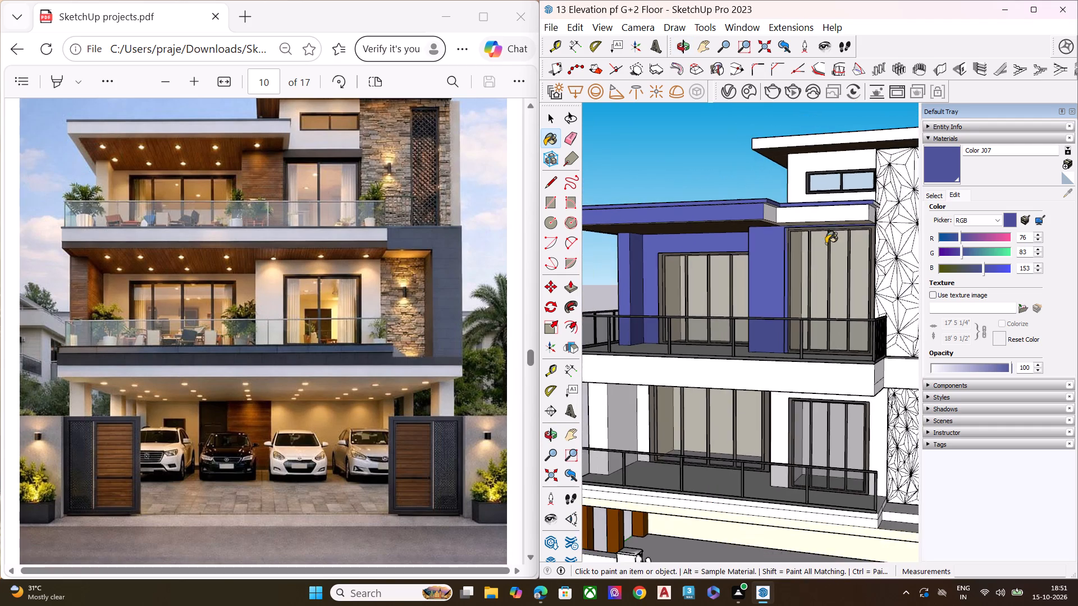
scroll(739, 259, down, 8)
middle_drag(683, 267, 1047, 280)
scroll(740, 242, up, 3)
scroll(739, 242, down, 1)
scroll(739, 242, up, 3)
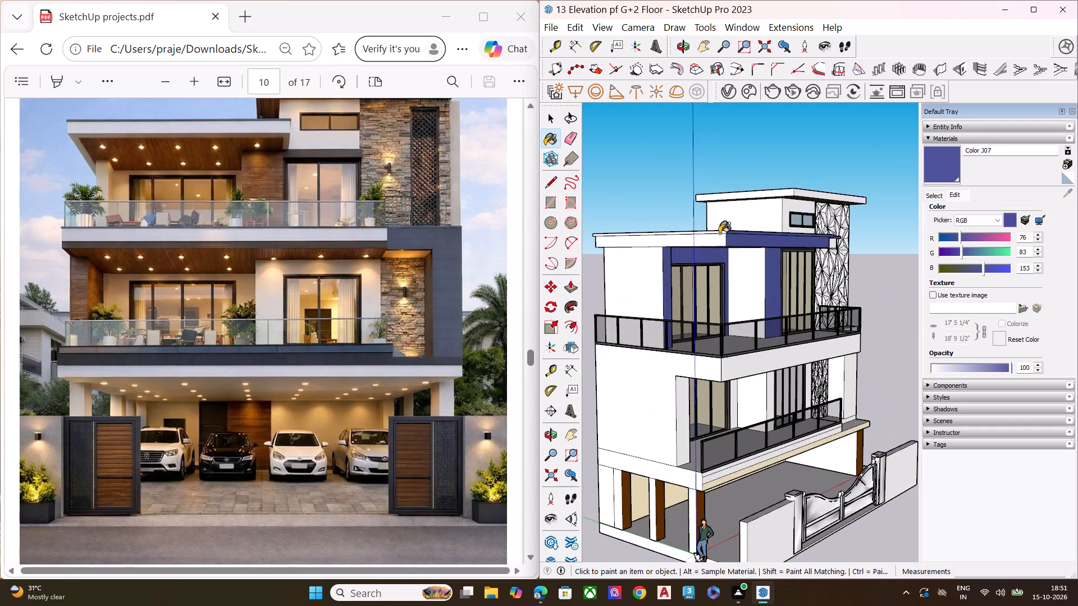
scroll(715, 233, up, 2)
scroll(714, 232, down, 2)
scroll(714, 232, up, 6)
click(718, 231)
scroll(742, 243, down, 7)
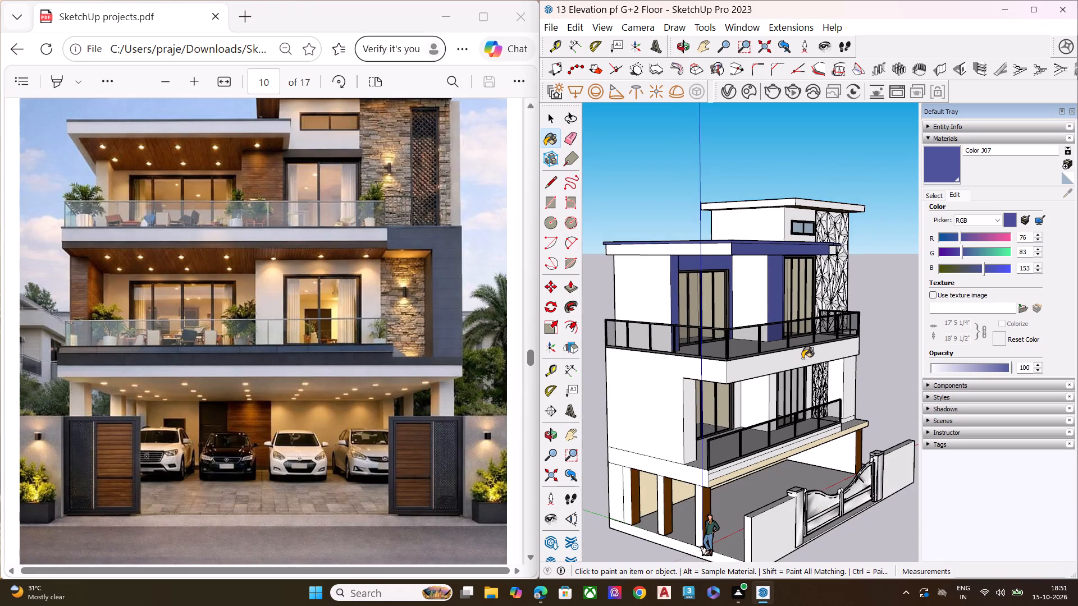
Paint the lower-floor balcony's side column, back wall and window wall with Color J07.
middle_drag(802, 359, 692, 291)
scroll(687, 310, up, 7)
click(641, 377)
middle_drag(703, 374, 576, 358)
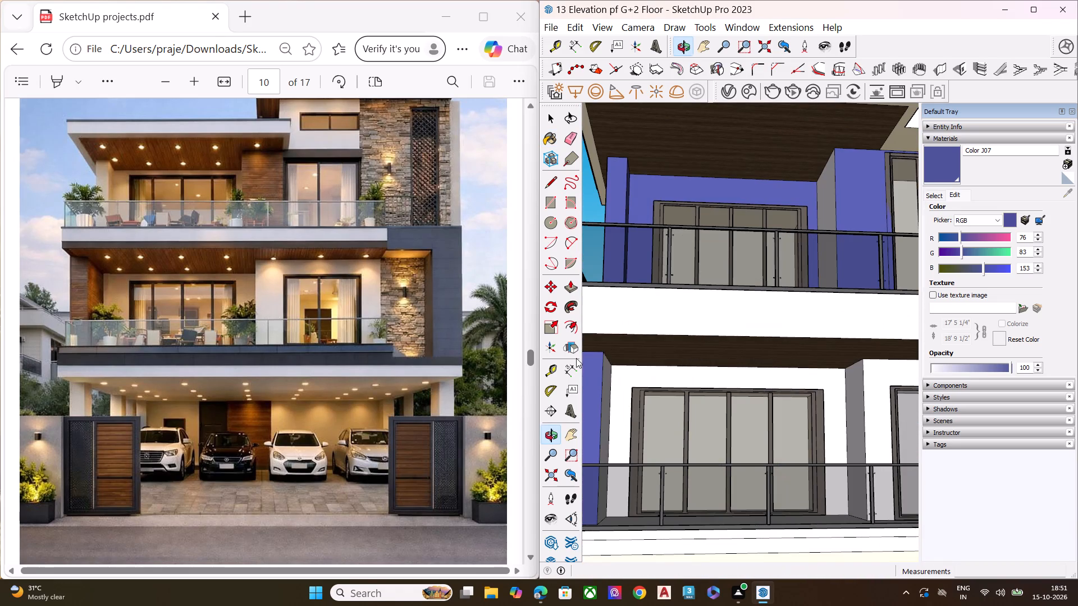
click(625, 370)
click(606, 383)
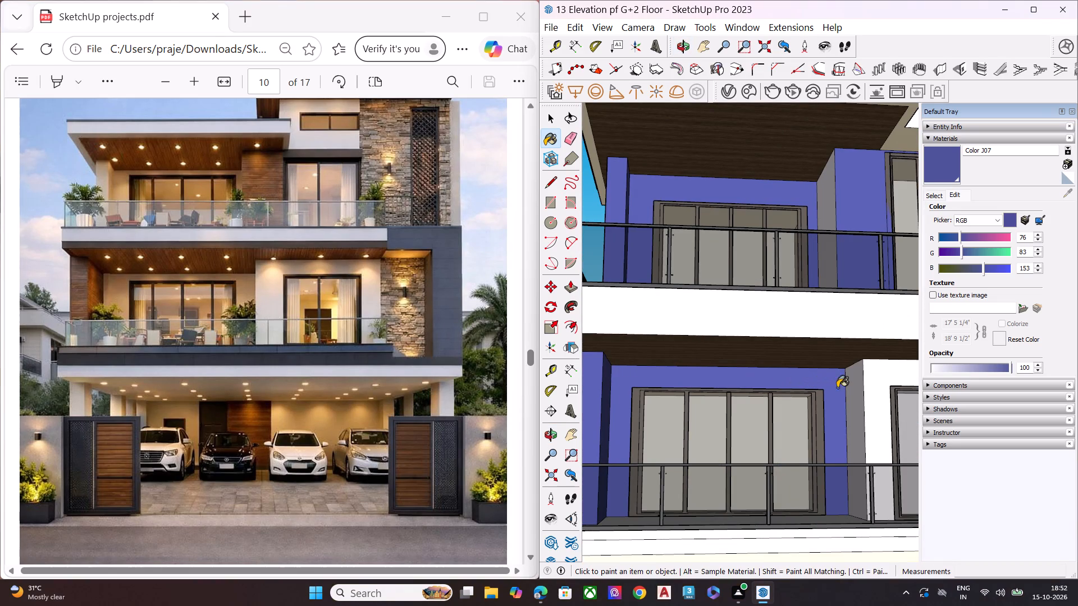
click(850, 388)
click(873, 389)
scroll(579, 378, down, 6)
scroll(567, 380, up, 1)
scroll(567, 380, down, 3)
scroll(798, 264, down, 7)
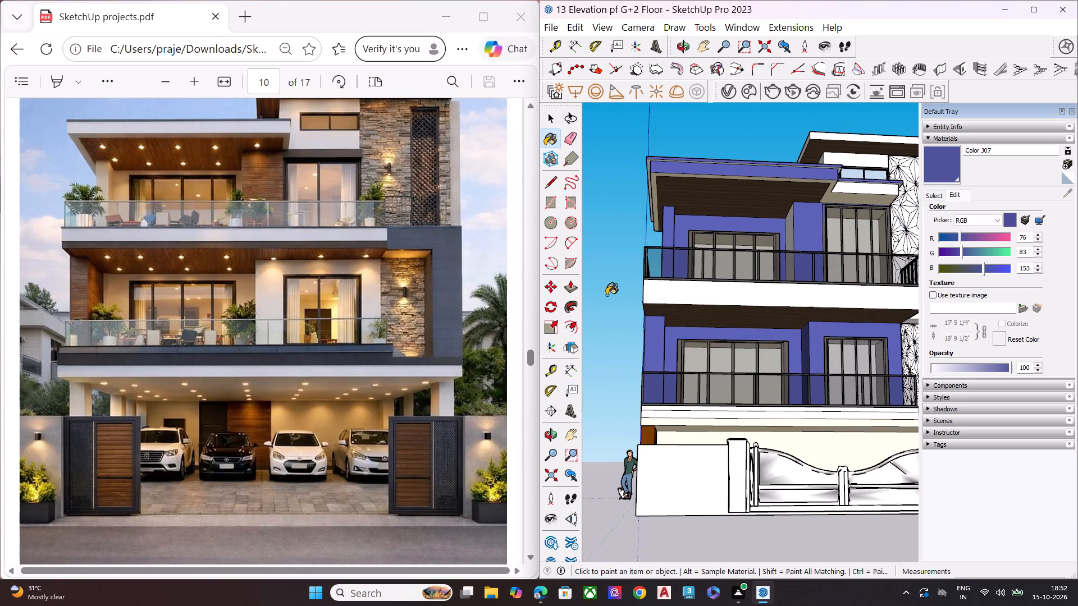
Examine the painted walls and the unpainted slab edges of both balconies from several angles.
scroll(767, 337, down, 1)
scroll(755, 276, down, 1)
middle_drag(755, 276, 743, 352)
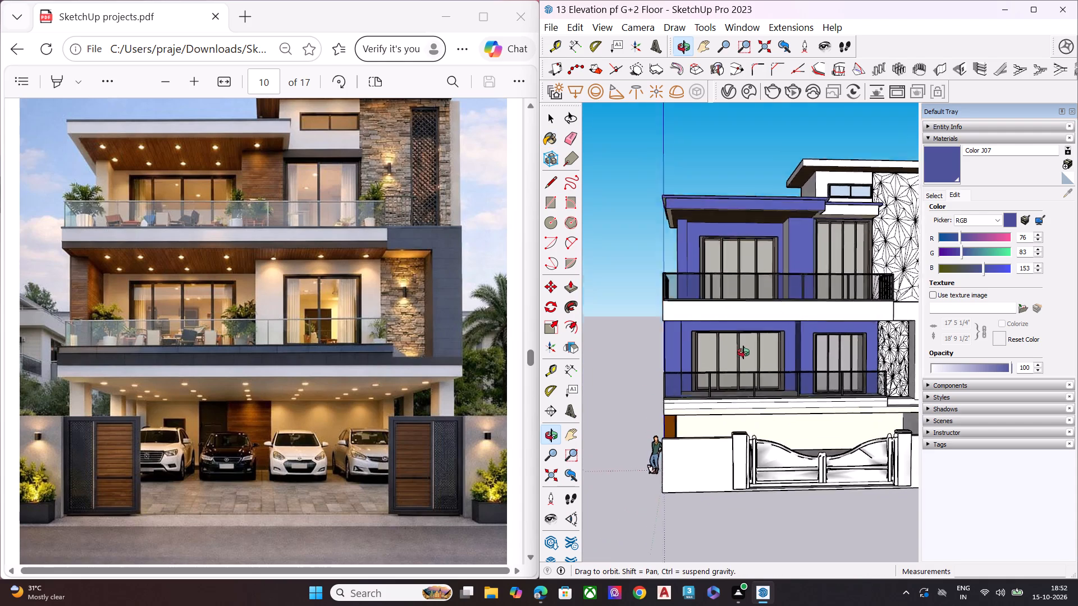
middle_drag(743, 352, 613, 370)
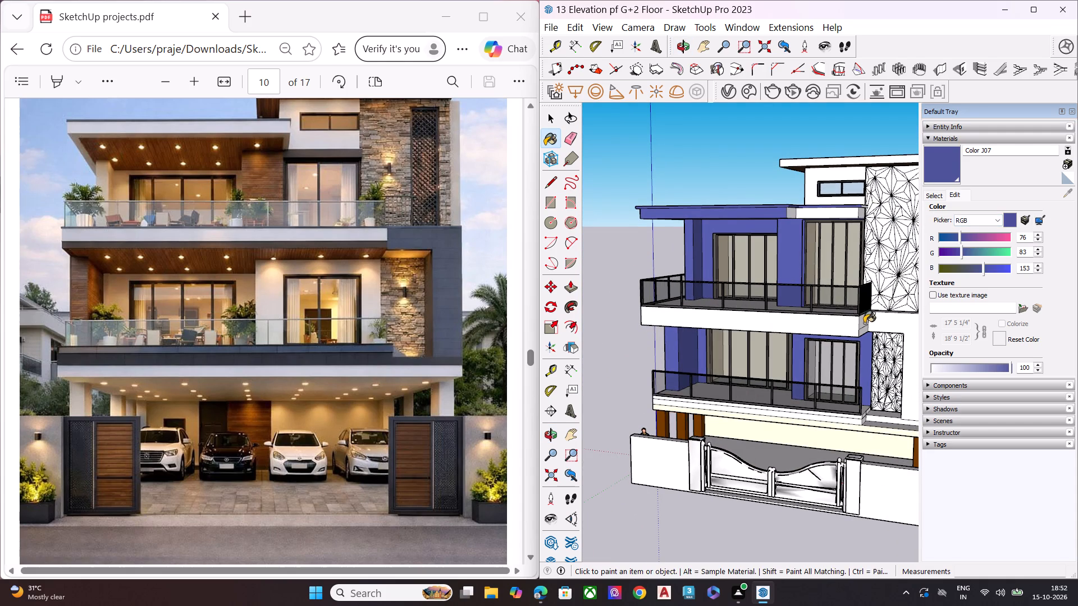
middle_drag(864, 323, 586, 282)
scroll(714, 307, up, 6)
middle_drag(782, 320, 877, 305)
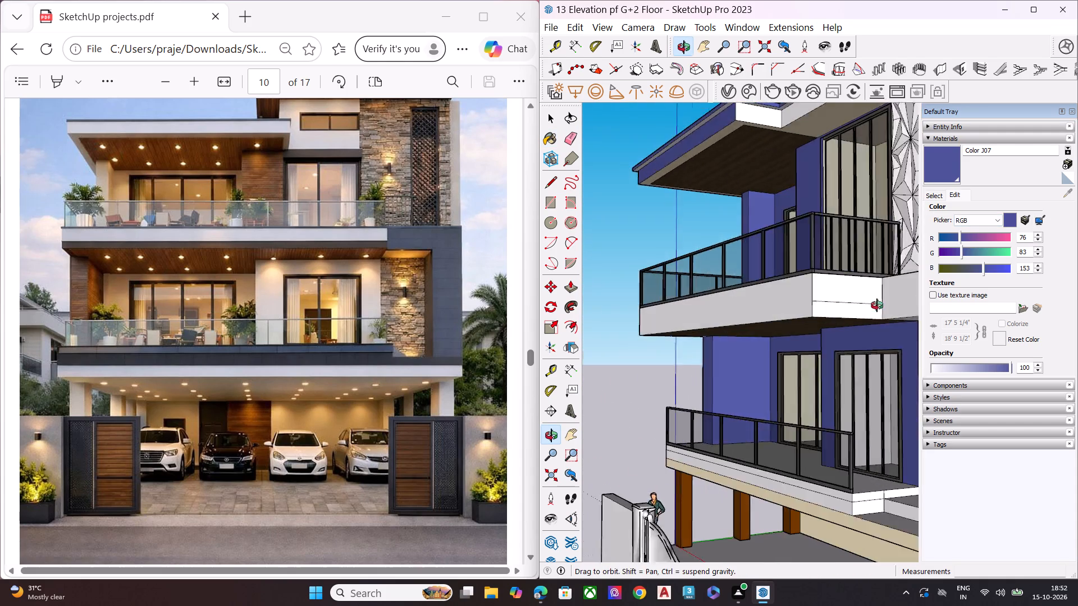
middle_drag(877, 305, 916, 305)
scroll(771, 406, up, 1)
scroll(746, 396, down, 6)
scroll(771, 453, up, 7)
scroll(775, 456, down, 1)
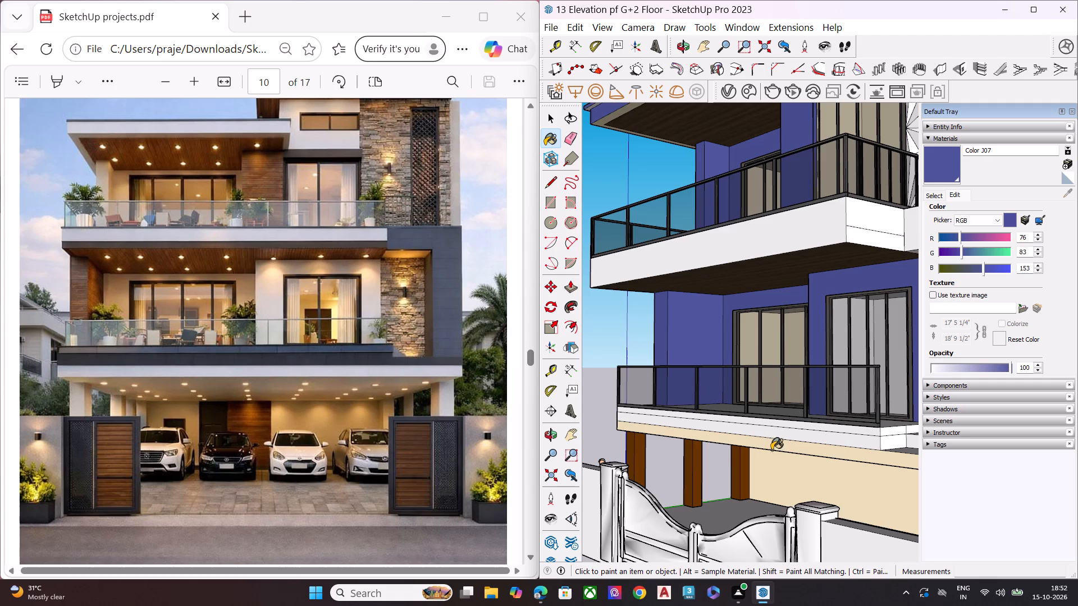
scroll(761, 437, down, 4)
scroll(761, 437, up, 1)
scroll(761, 437, down, 3)
Repaint the front fascia of the upper-floor balcony roof with white Color M00 from the Colors collection.
click(937, 196)
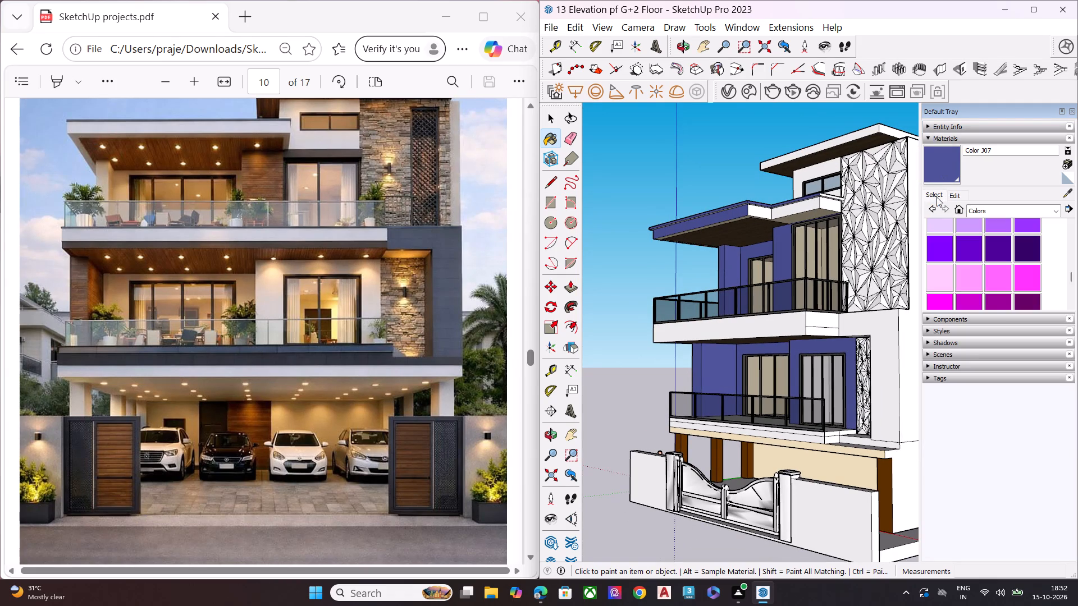
scroll(1004, 306, down, 2)
scroll(1003, 307, up, 1)
scroll(1001, 307, down, 1)
scroll(1000, 307, up, 2)
scroll(999, 307, down, 4)
scroll(947, 241, up, 2)
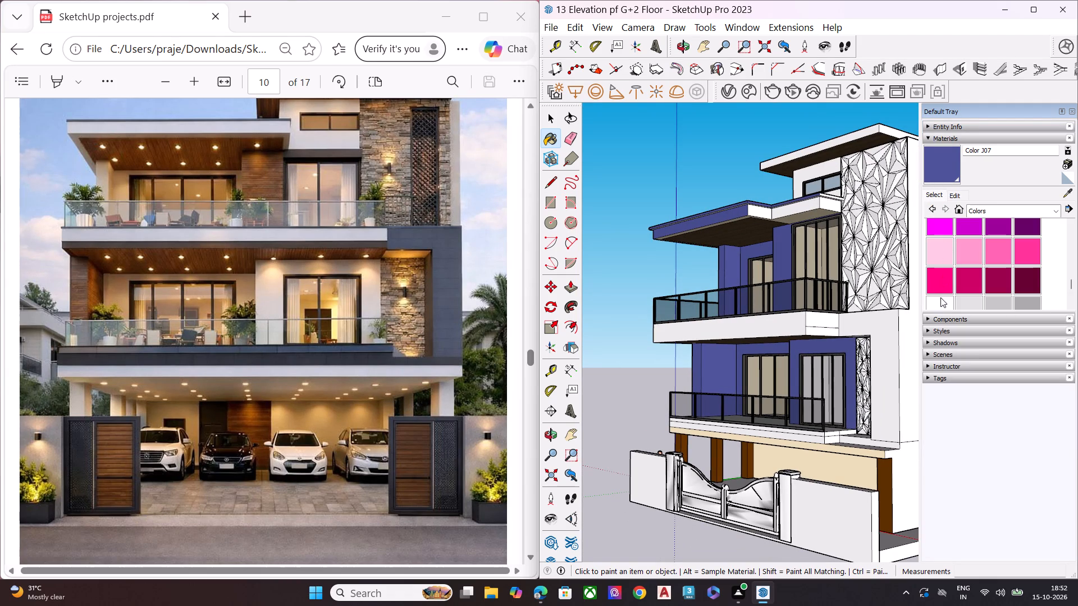
click(940, 298)
click(728, 212)
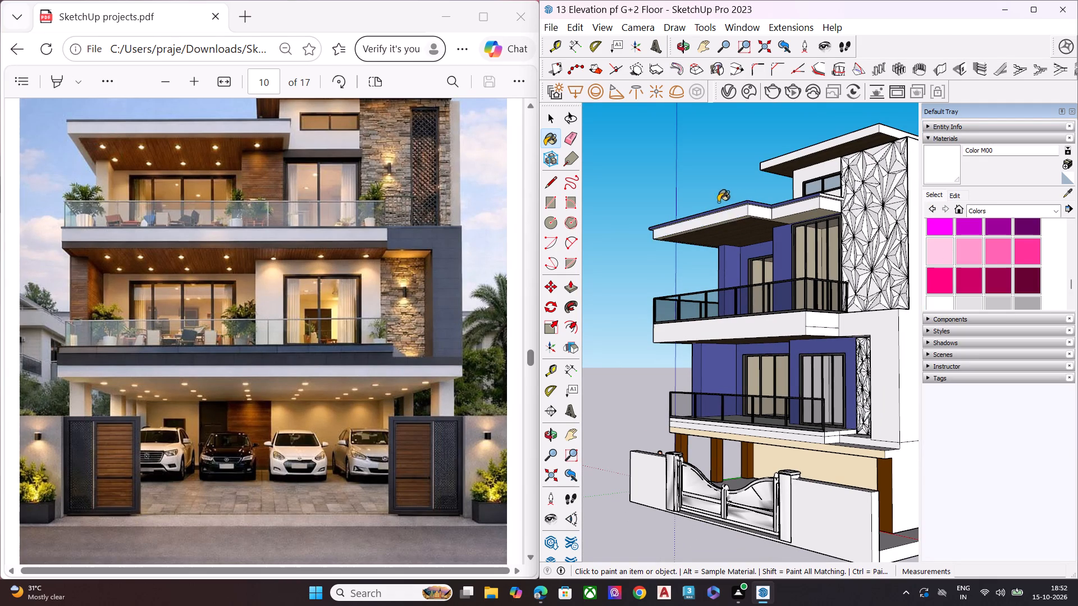
Examine the whole coloured facade from the front and sides against the reference elevation.
scroll(705, 198, down, 6)
middle_drag(743, 244, 1077, 263)
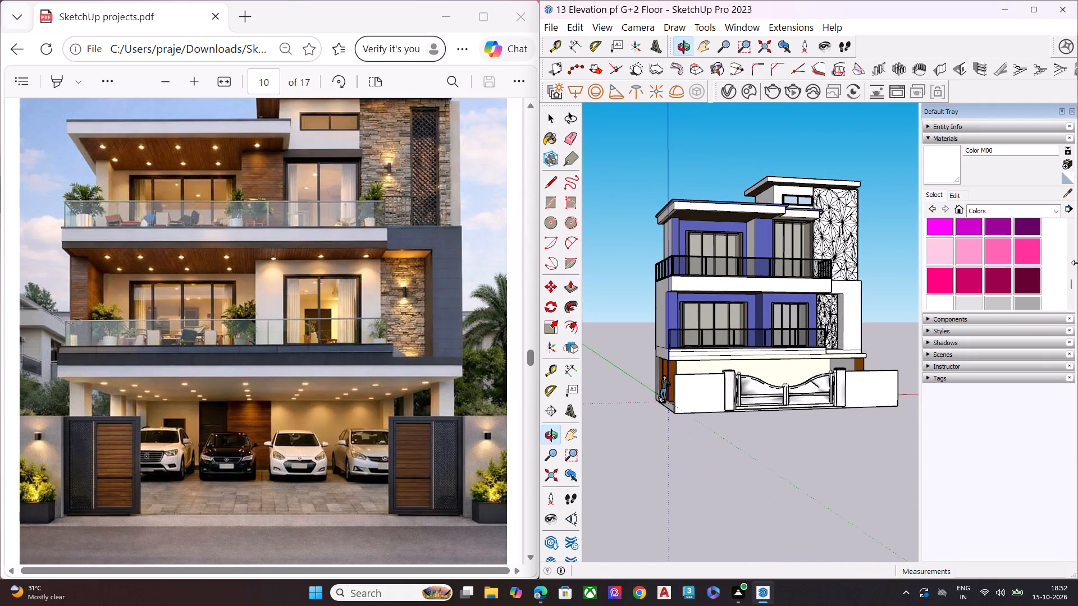
scroll(799, 298, up, 5)
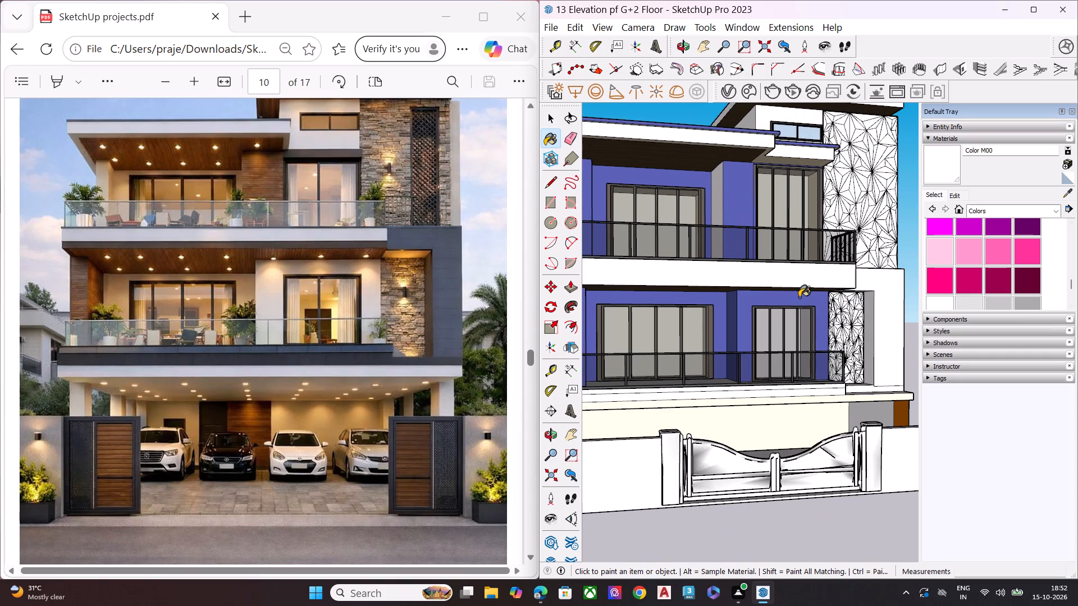
scroll(799, 297, down, 8)
middle_drag(803, 313, 878, 334)
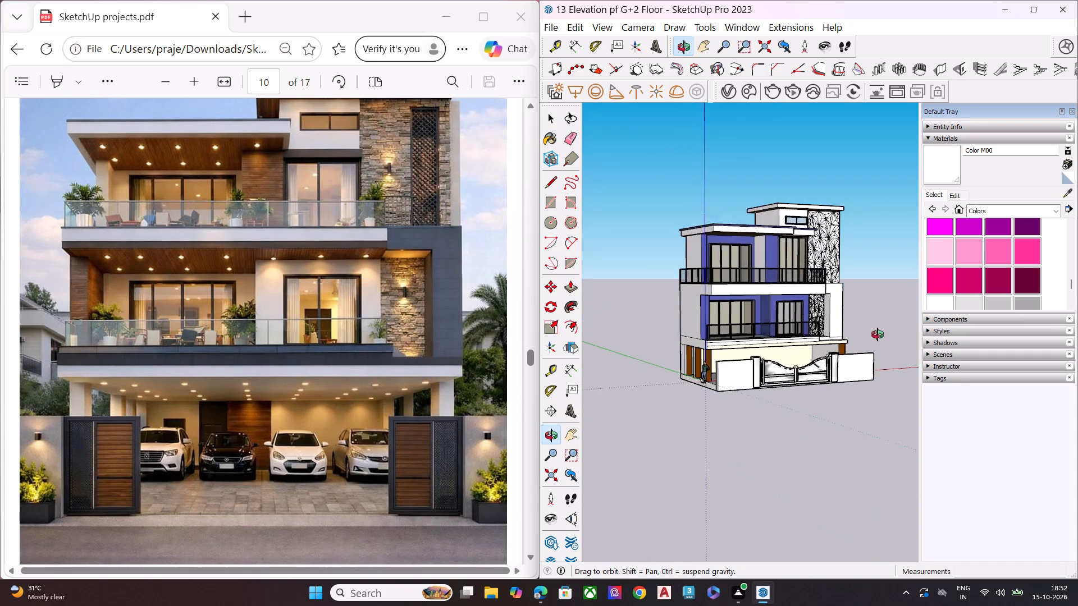
middle_drag(878, 334, 522, 344)
middle_drag(814, 391, 972, 364)
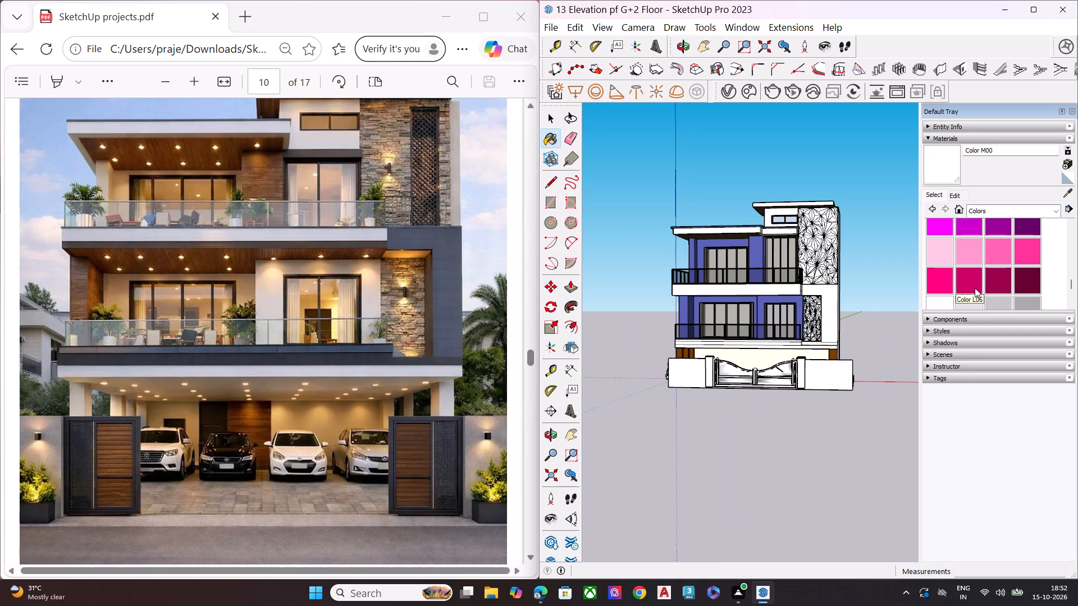
scroll(778, 393, down, 1)
scroll(778, 393, up, 1)
scroll(778, 393, down, 3)
middle_click(775, 405)
scroll(775, 405, up, 5)
scroll(775, 405, down, 1)
scroll(775, 405, up, 3)
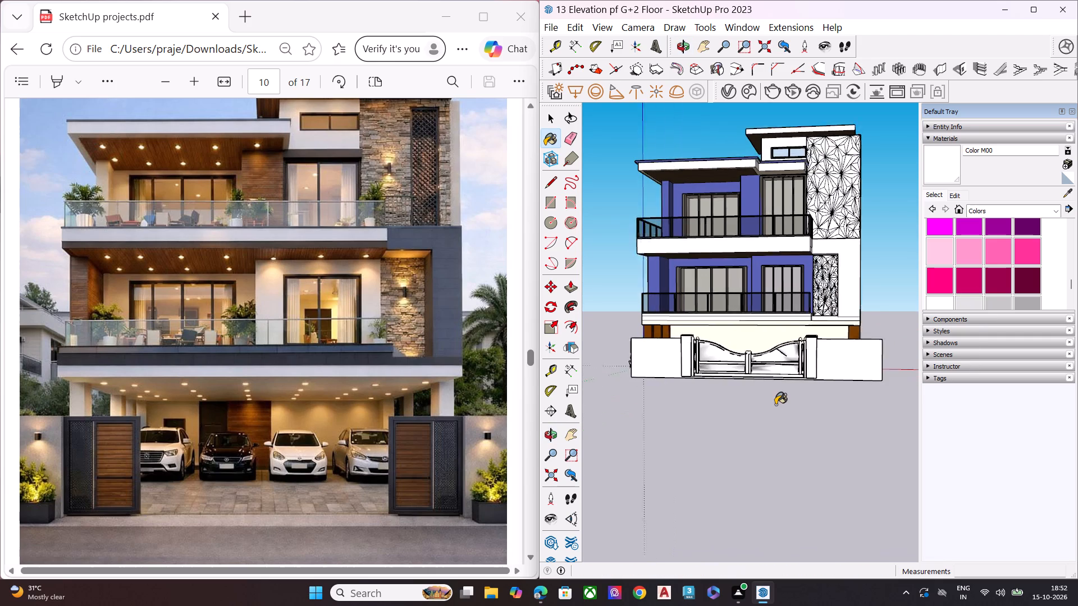
scroll(775, 405, up, 1)
middle_drag(792, 287, 688, 361)
scroll(689, 375, down, 1)
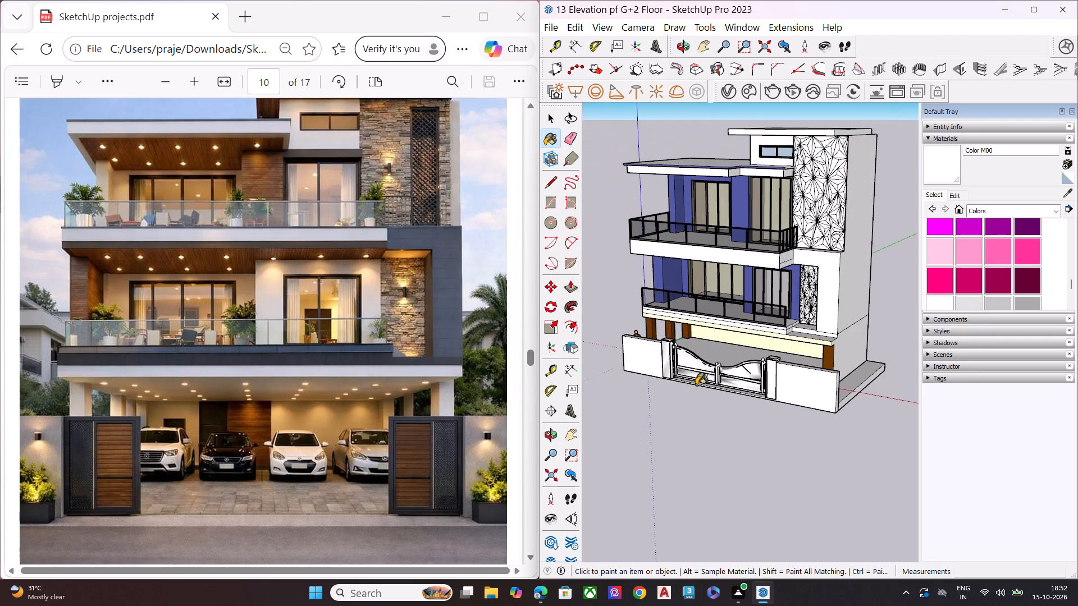
scroll(696, 385, down, 1)
scroll(768, 160, up, 1)
middle_drag(768, 159, 760, 115)
scroll(739, 177, up, 2)
scroll(738, 180, down, 1)
scroll(738, 181, up, 3)
scroll(729, 193, down, 1)
scroll(723, 200, up, 2)
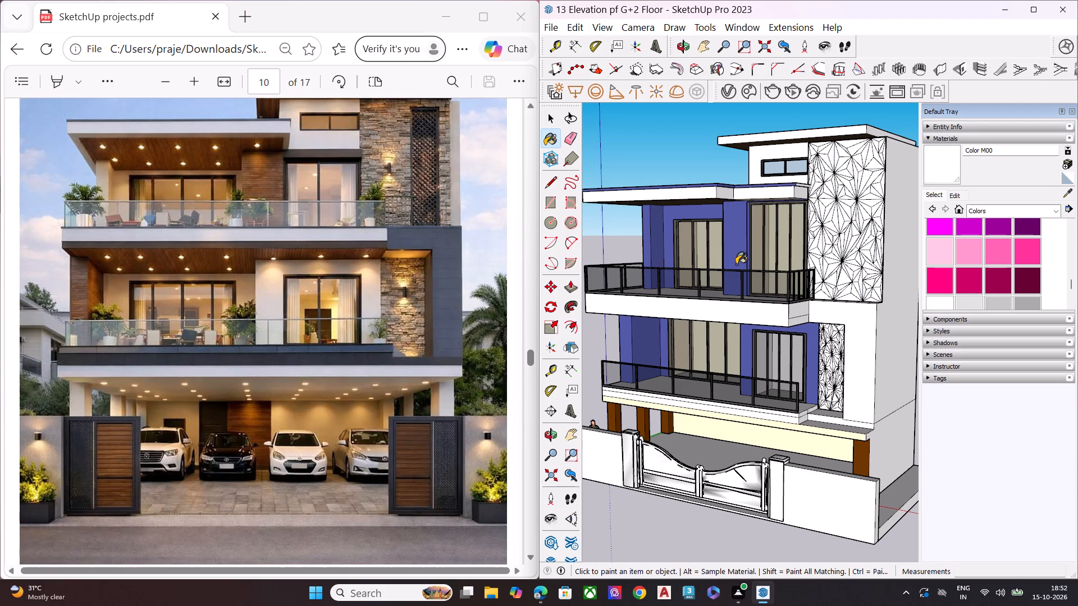
scroll(733, 277, down, 8)
scroll(733, 398, up, 7)
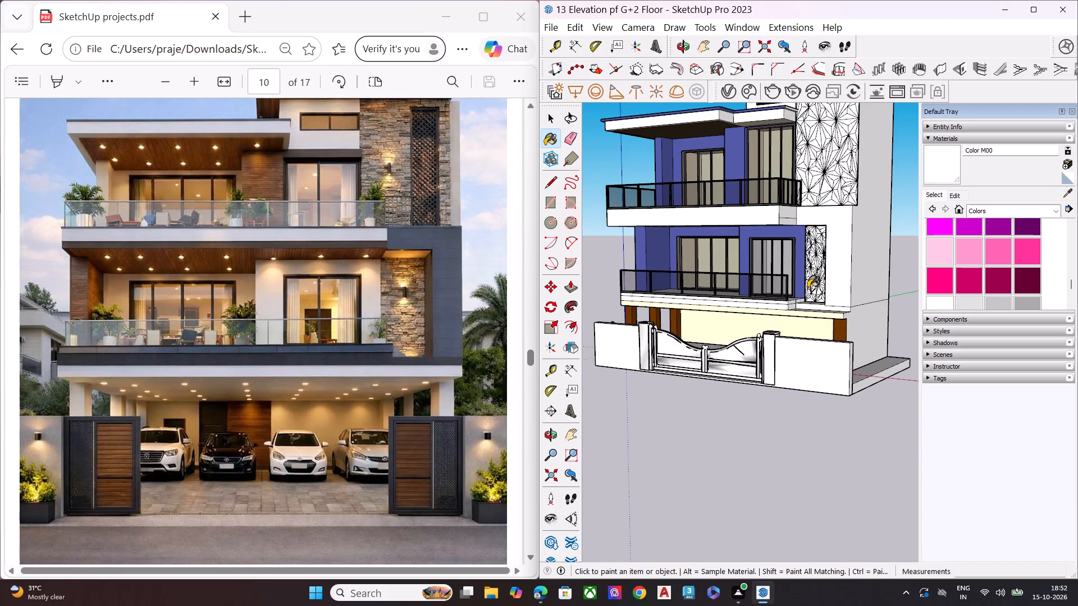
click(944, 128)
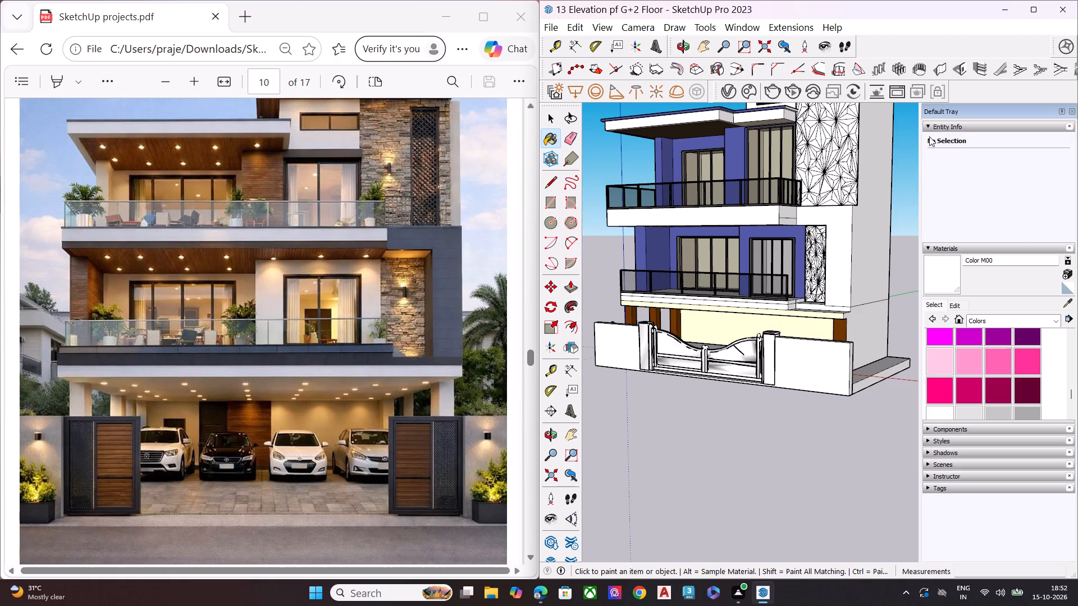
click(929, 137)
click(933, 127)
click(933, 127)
Delete the Color J07, Color M00 and fraoula materials from the scene in the V-Ray Asset Editor.
scroll(948, 336, up, 6)
scroll(948, 339, down, 5)
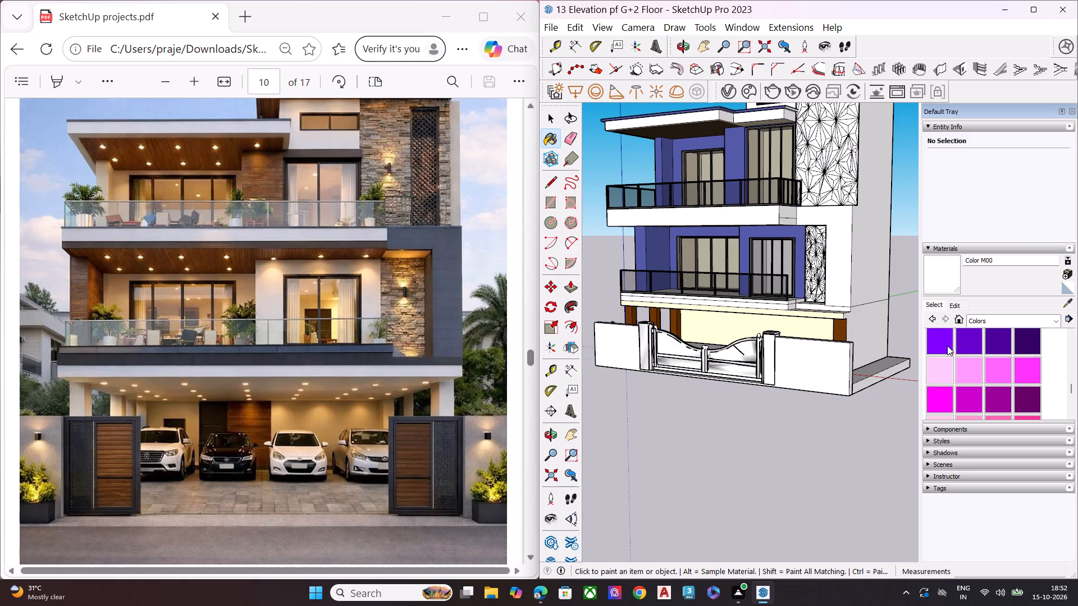
click(730, 93)
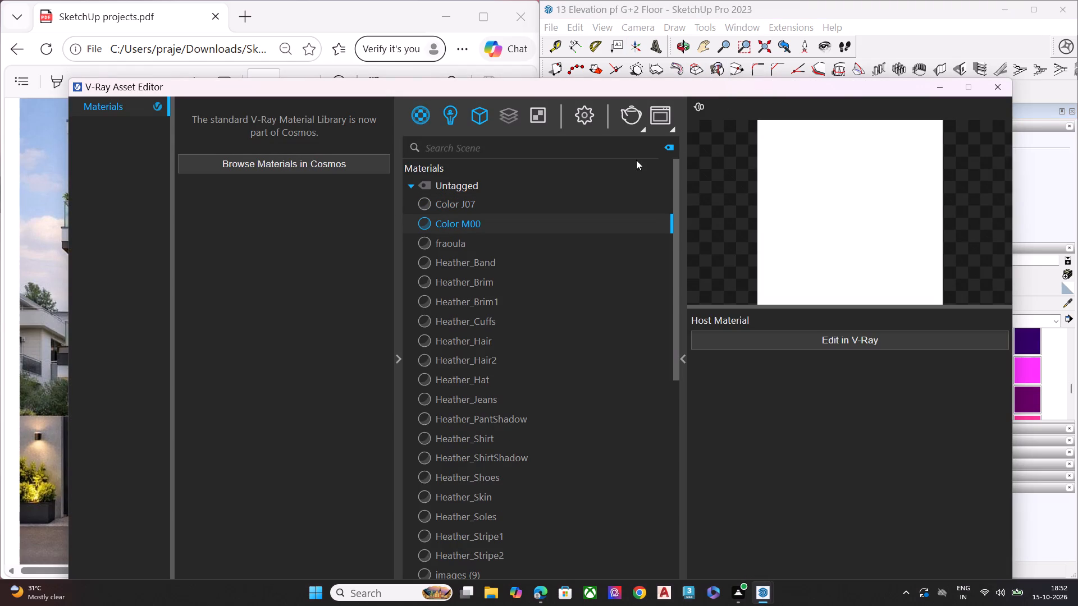
click(533, 199)
right_click(533, 200)
click(560, 274)
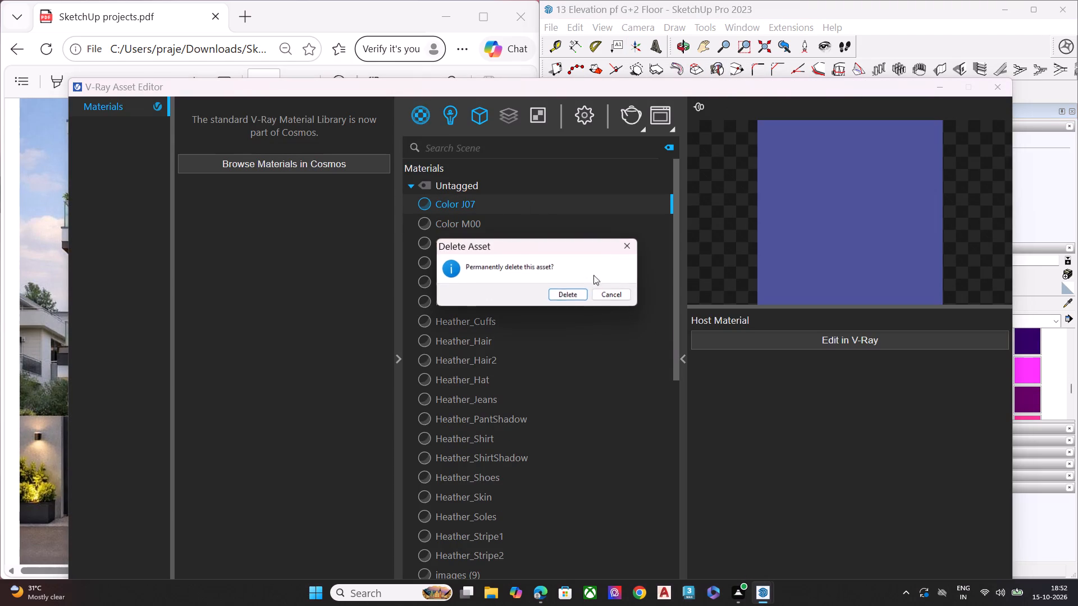
click(565, 299)
right_click(530, 206)
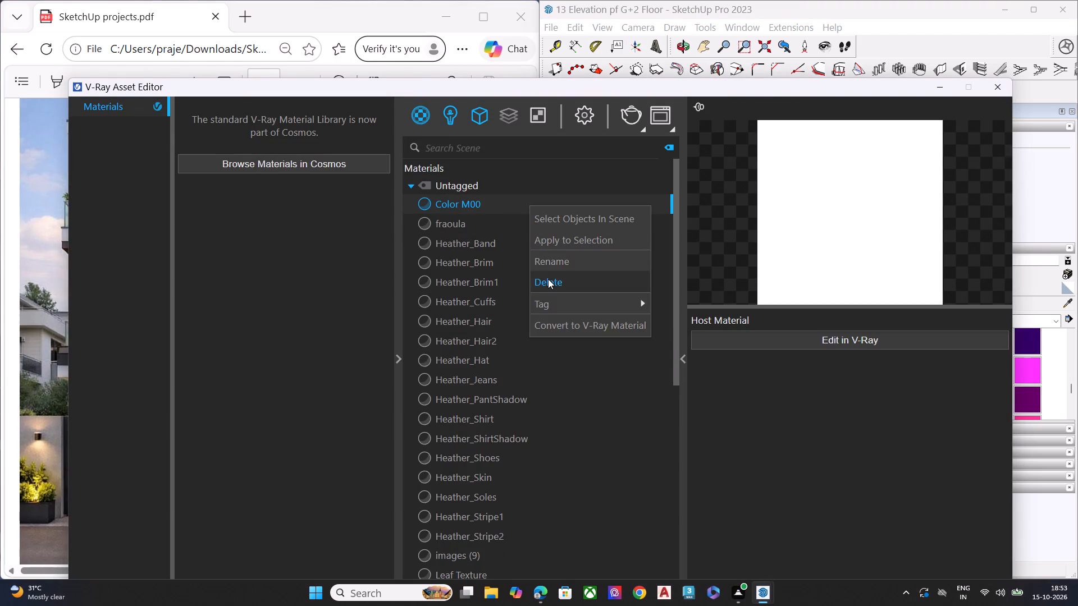
click(549, 279)
click(574, 296)
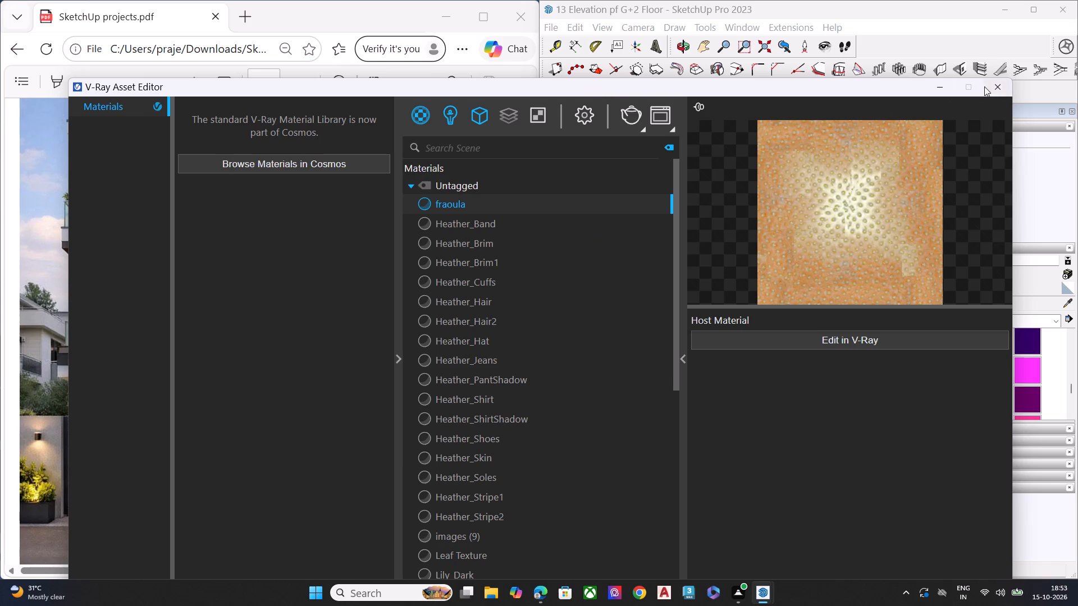
right_click(479, 205)
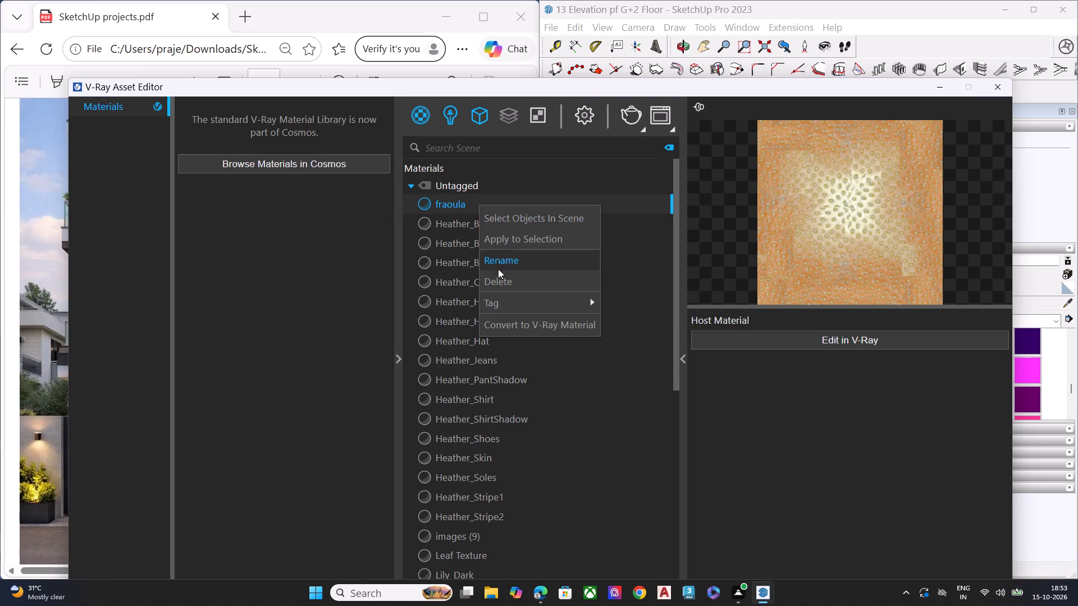
click(500, 284)
click(575, 295)
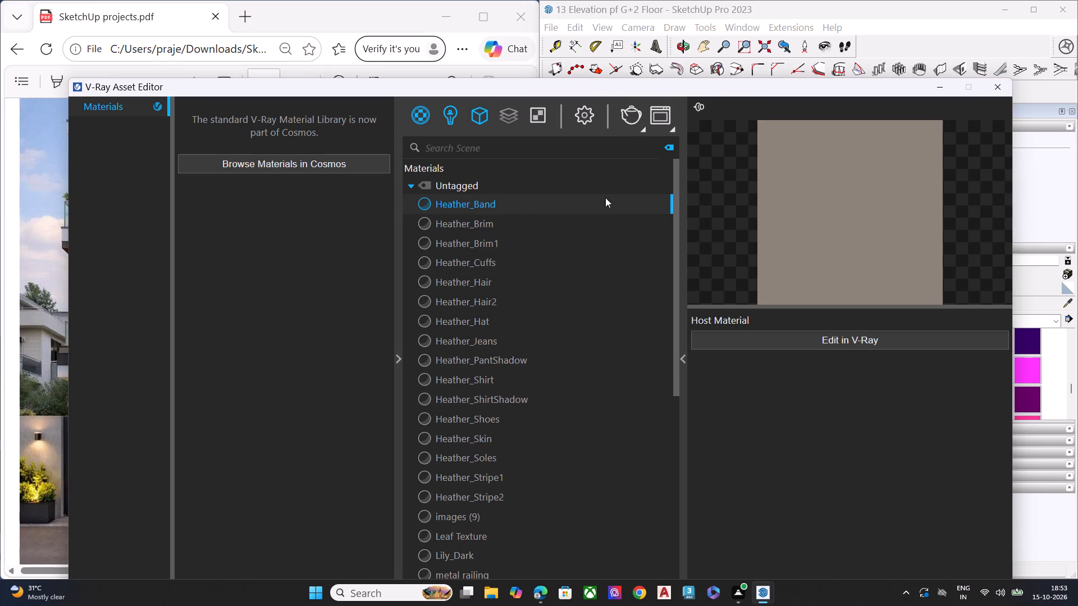
click(1002, 93)
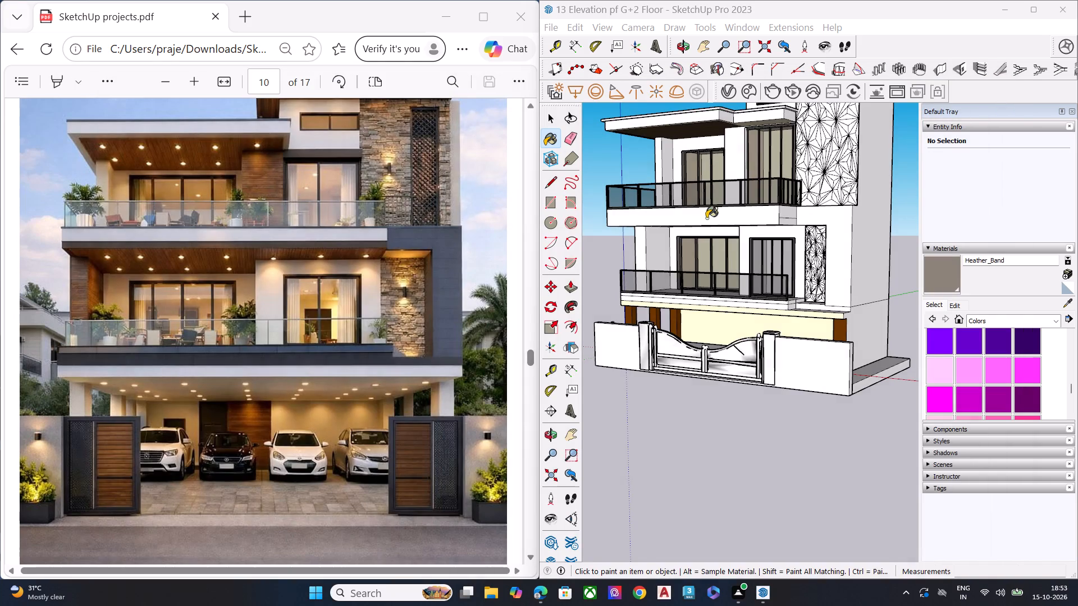
Examine the uncoloured facade, balconies and roof slabs from the front, sides and below against the reference elevation.
scroll(718, 236, down, 7)
middle_drag(859, 282, 917, 302)
scroll(815, 293, up, 4)
scroll(725, 226, down, 2)
scroll(725, 226, up, 4)
scroll(725, 226, down, 8)
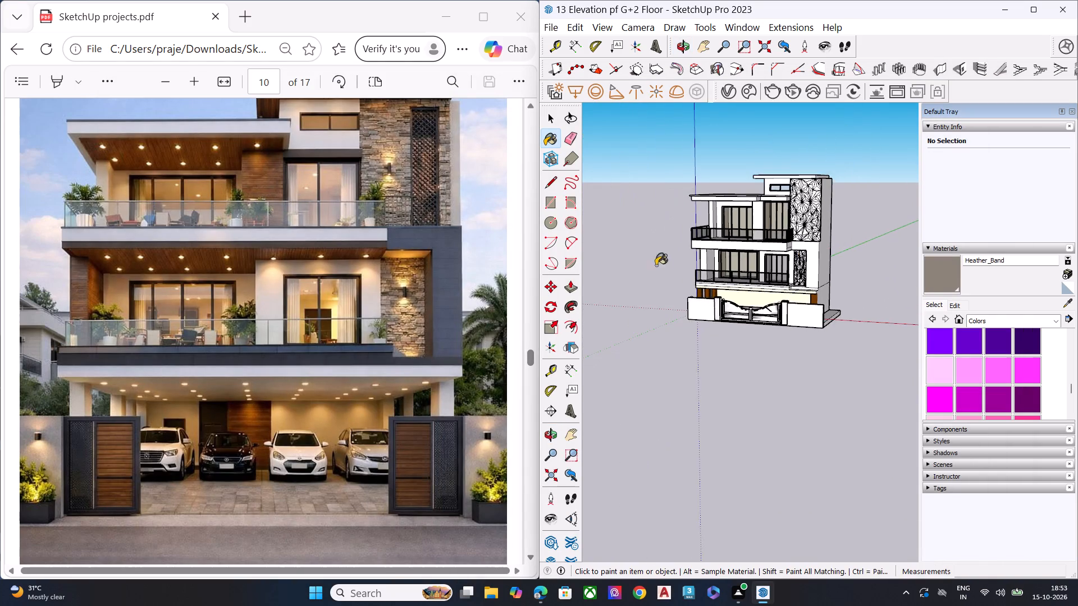
middle_drag(655, 265, 958, 276)
scroll(782, 264, up, 1)
scroll(776, 259, down, 1)
scroll(771, 256, up, 5)
middle_drag(771, 244, 719, 201)
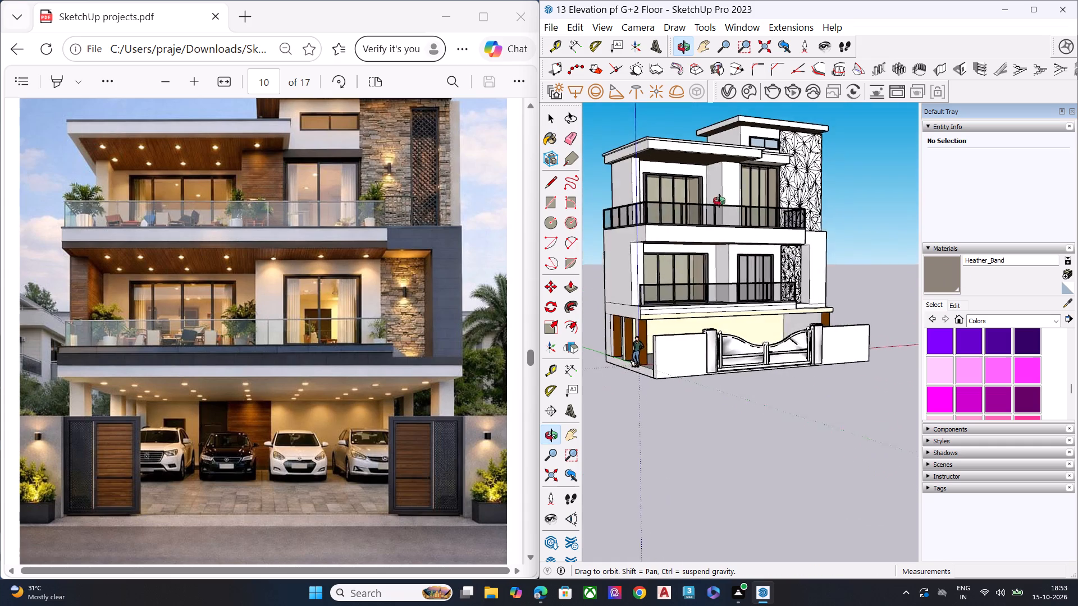
middle_drag(719, 201, 391, 223)
scroll(730, 199, up, 11)
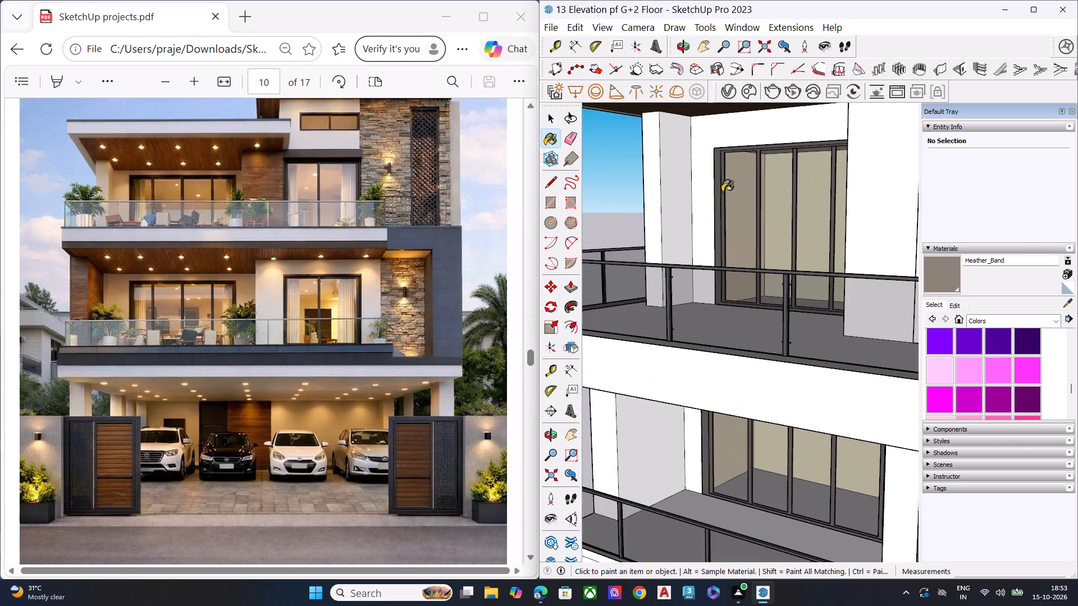
scroll(721, 194, down, 6)
scroll(753, 199, up, 1)
scroll(753, 199, down, 9)
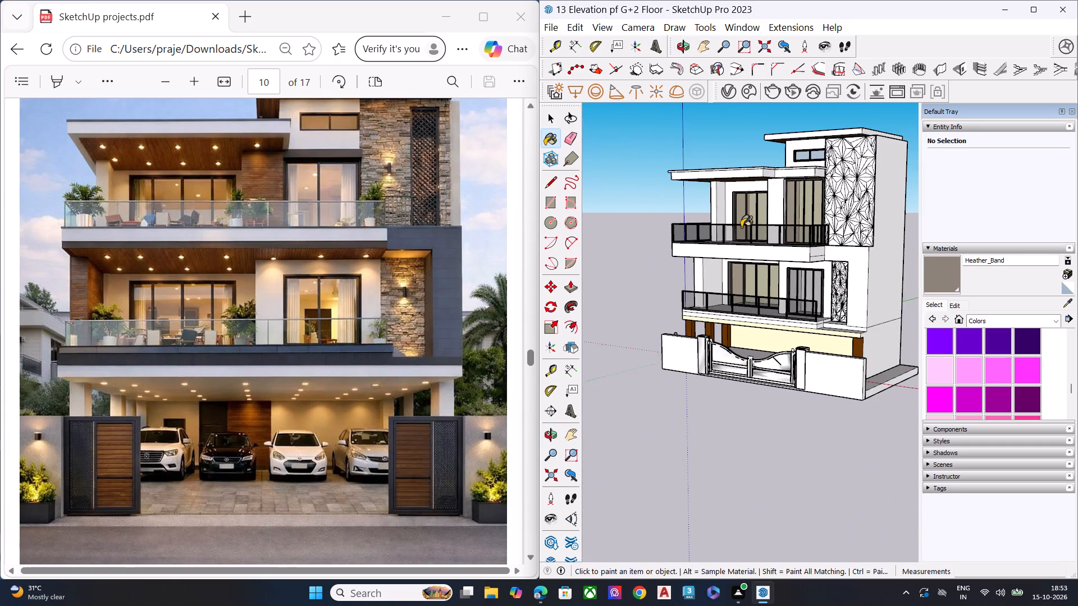
scroll(752, 246, down, 1)
middle_drag(764, 262, 808, 266)
scroll(815, 265, up, 5)
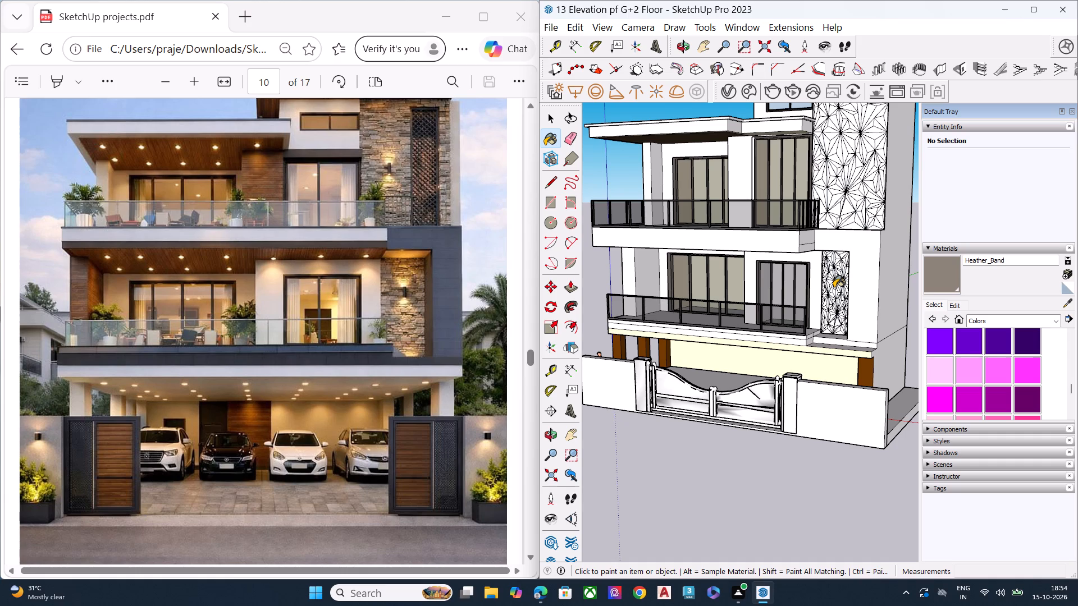
scroll(785, 260, down, 2)
scroll(782, 265, up, 1)
scroll(781, 268, down, 2)
middle_drag(752, 389, 778, 282)
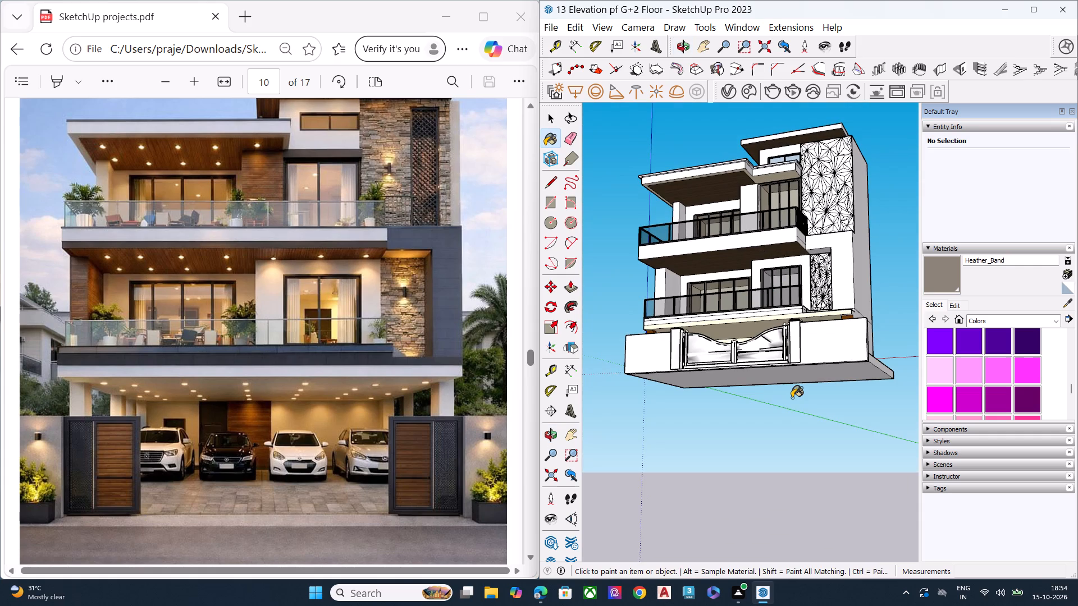
key(space)
scroll(763, 411, down, 4)
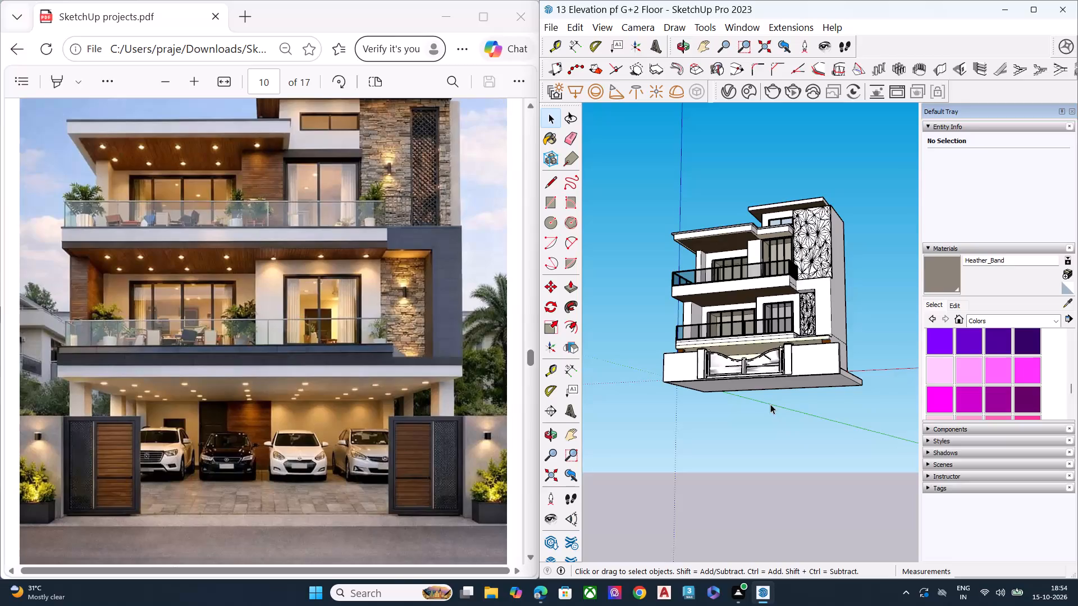
scroll(944, 303, up, 3)
Set the Heather_Band material's colour to RGB 45, 45, 45.
click(954, 307)
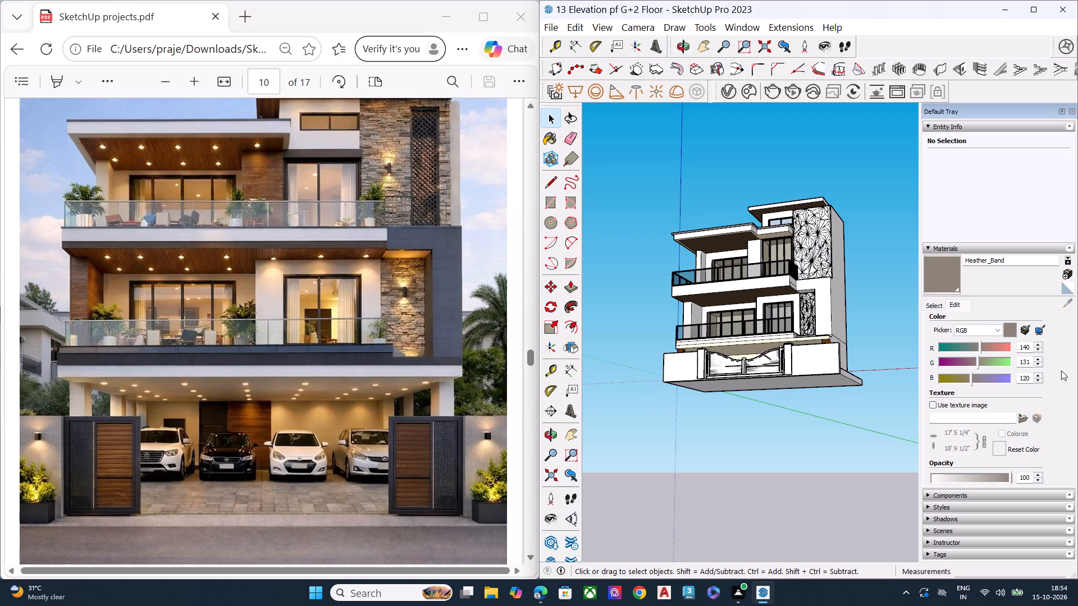
click(1031, 345)
key(BackSpace)
key(BackSpace)
key(BackSpace)
key(BackSpace)
key(BackSpace)
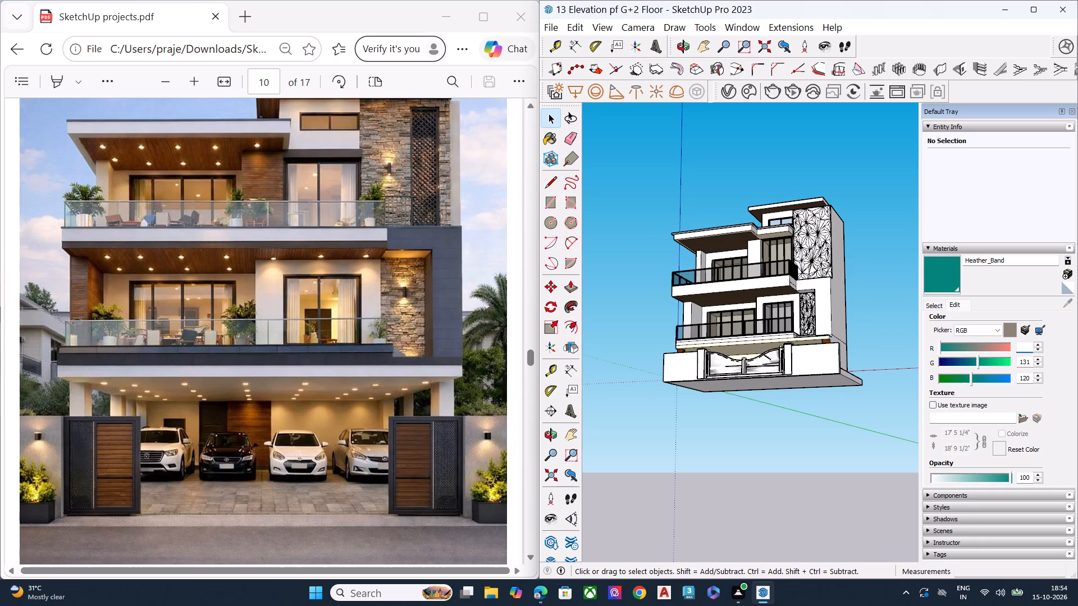
text(45)
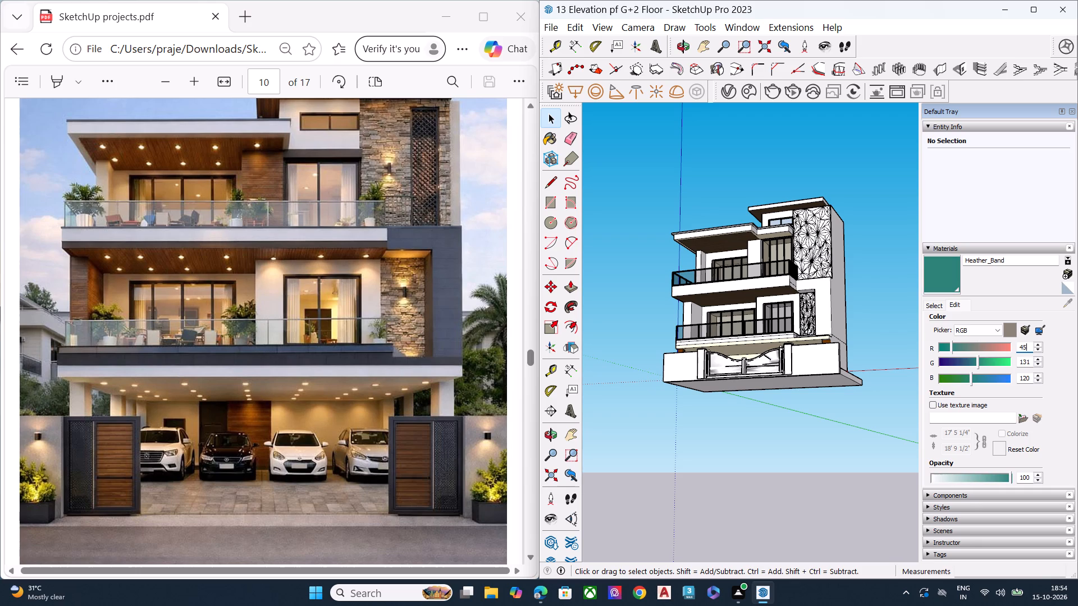
key(Return)
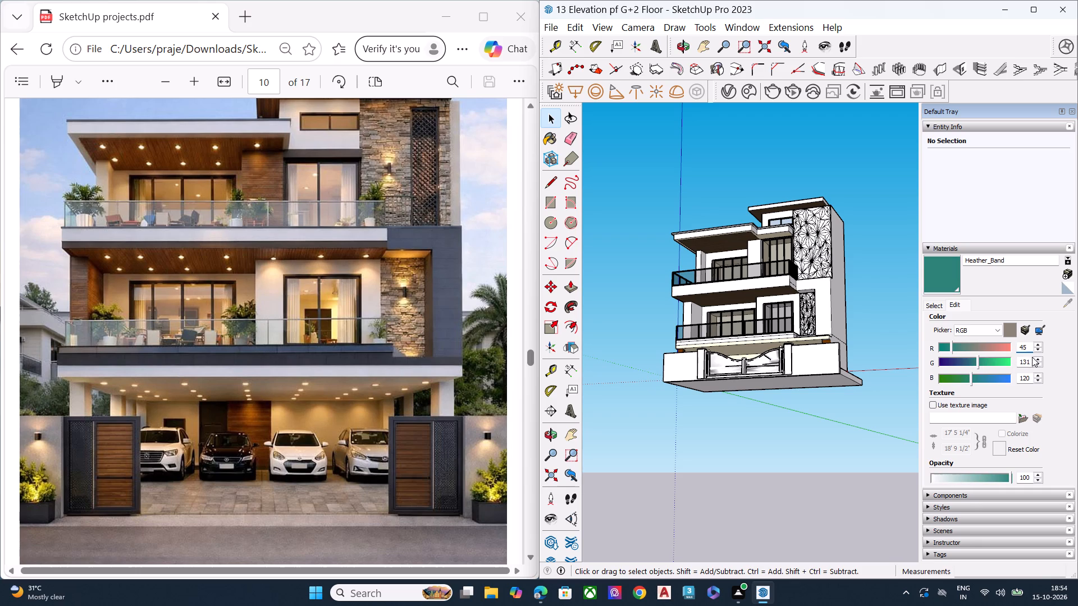
click(1030, 364)
key(BackSpace)
key(BackSpace)
key(BackSpace)
key(BackSpace)
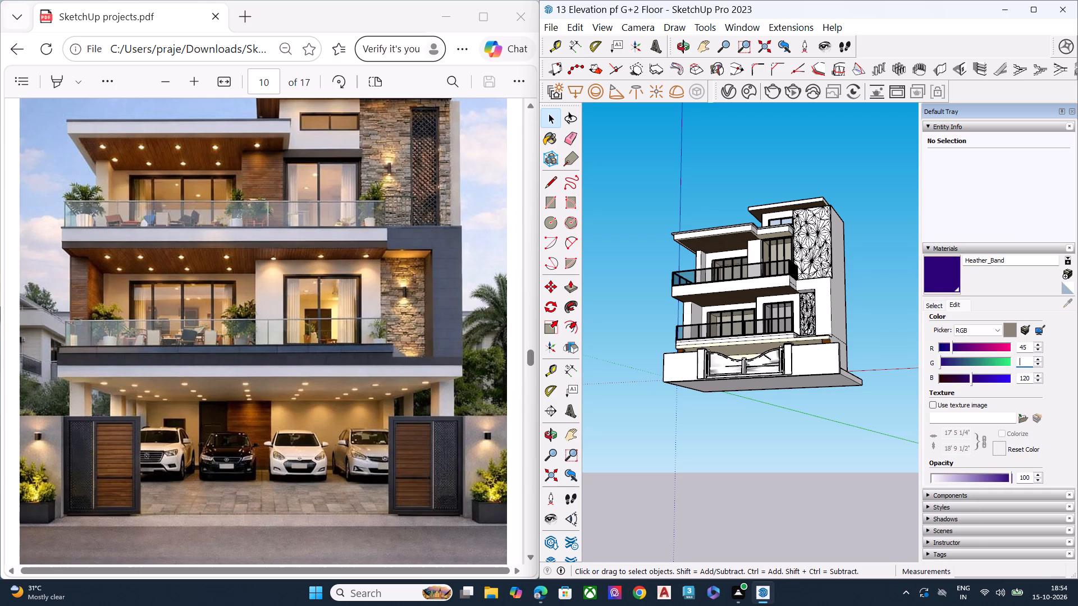
key(BackSpace)
text(45)
key(Return)
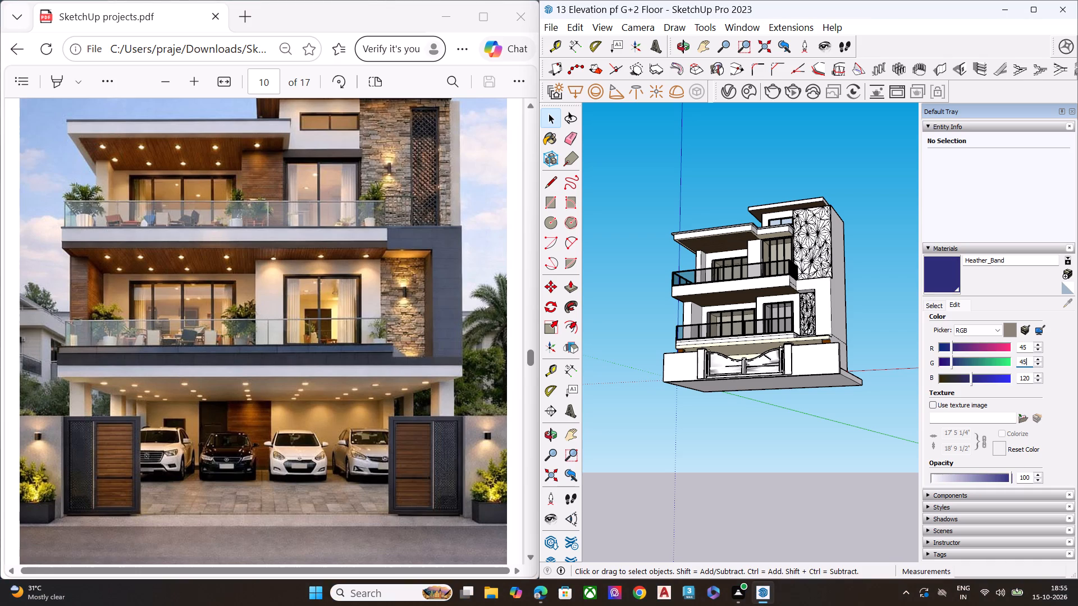
click(1031, 377)
key(BackSpace)
key(BackSpace)
key(BackSpace)
key(BackSpace)
key(BackSpace)
key(BackSpace)
text(45)
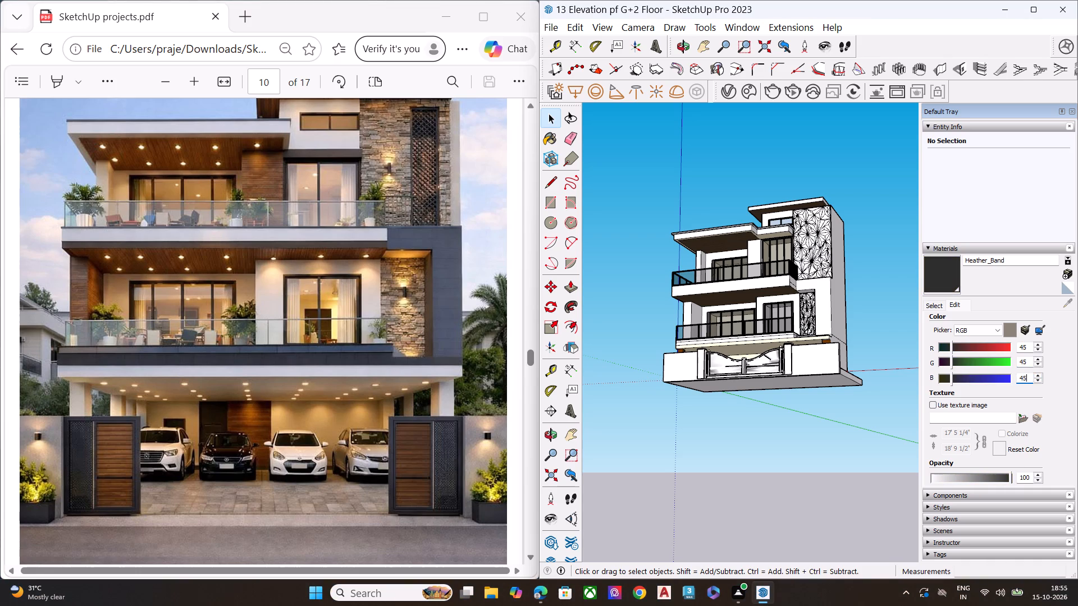
key(Return)
Paint the left side and main front fascia of the upper-floor balcony roof with dark Heather_Band.
click(948, 280)
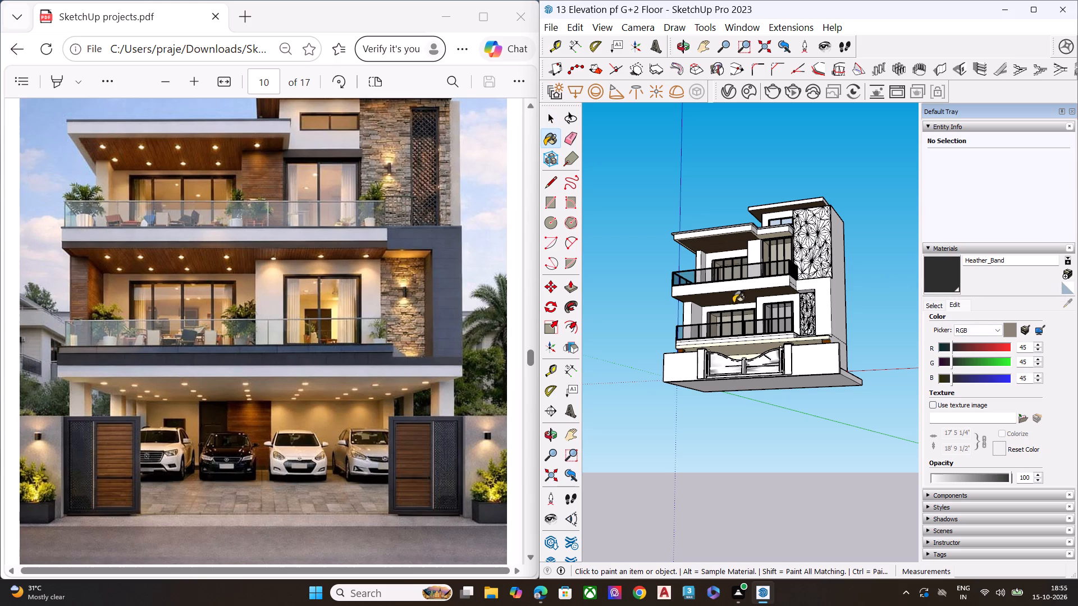
middle_drag(742, 284, 958, 366)
scroll(853, 326, up, 3)
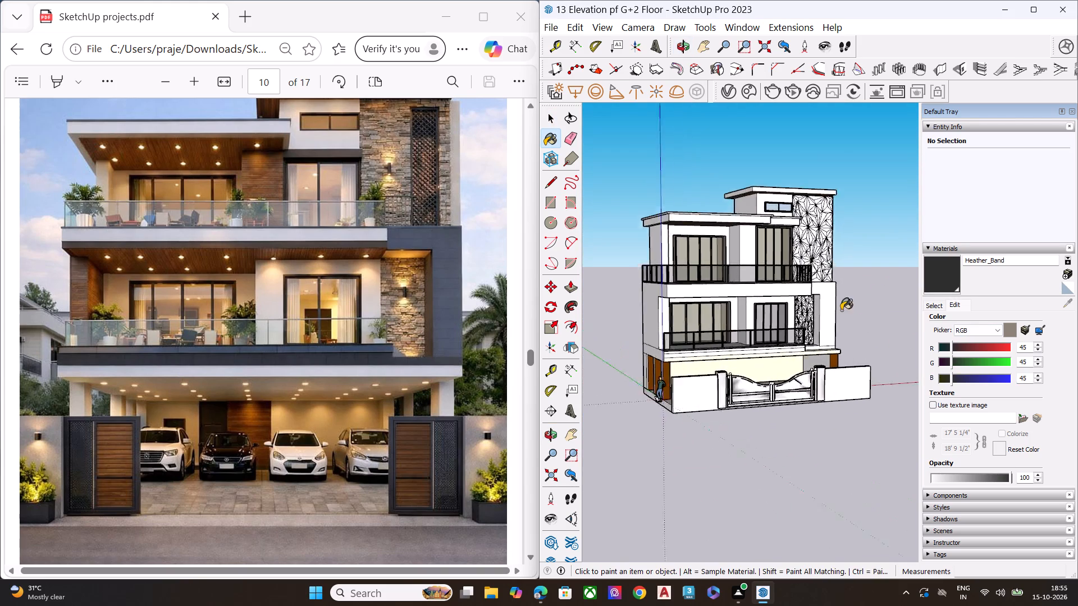
scroll(841, 310, up, 4)
scroll(805, 304, down, 6)
scroll(695, 258, up, 10)
scroll(696, 255, down, 8)
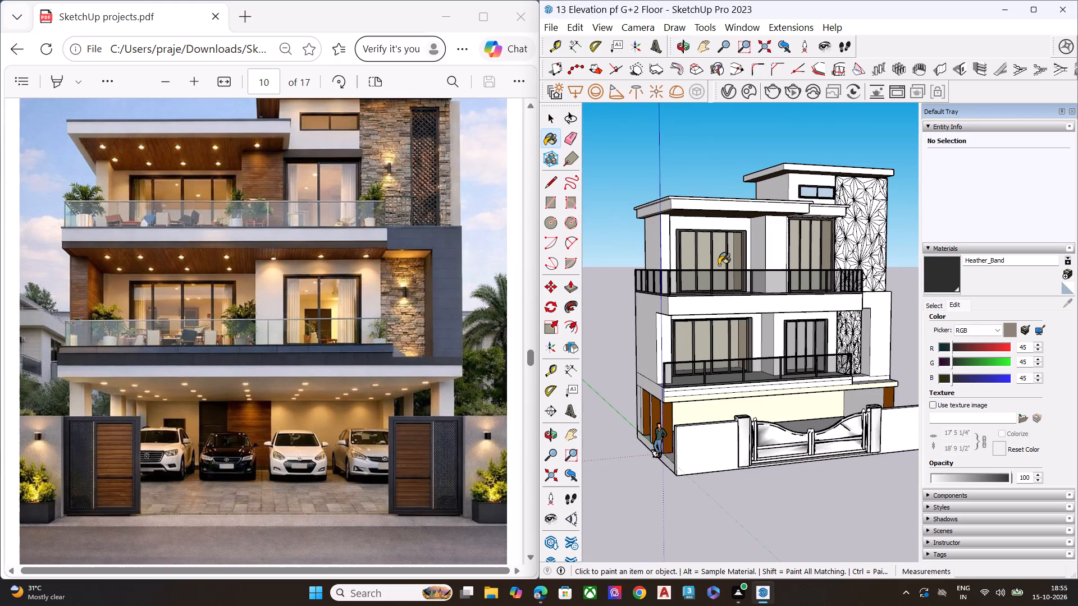
scroll(719, 265, up, 1)
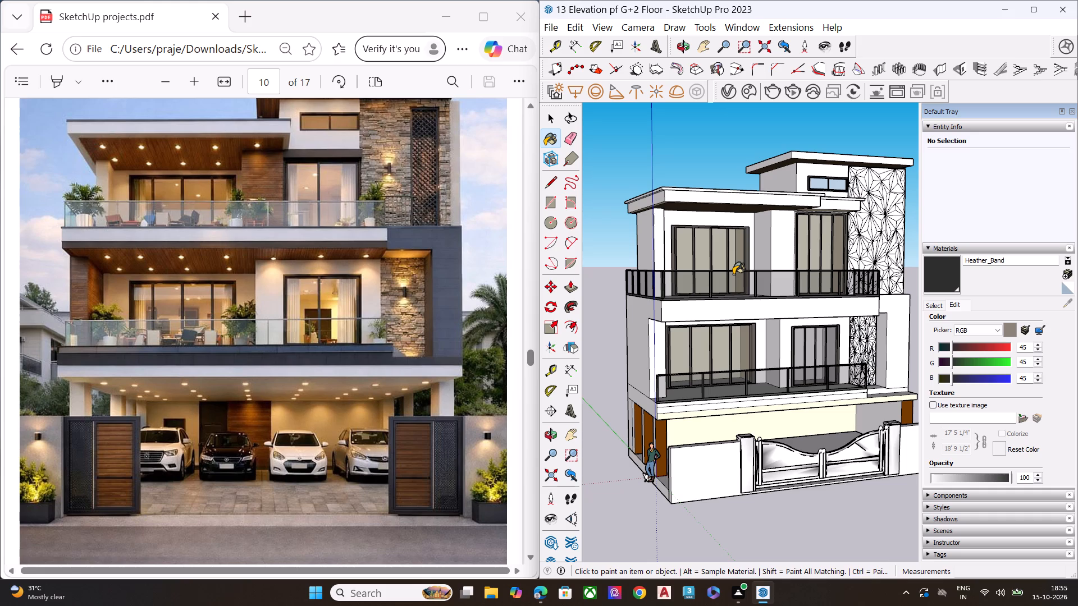
scroll(633, 190, up, 3)
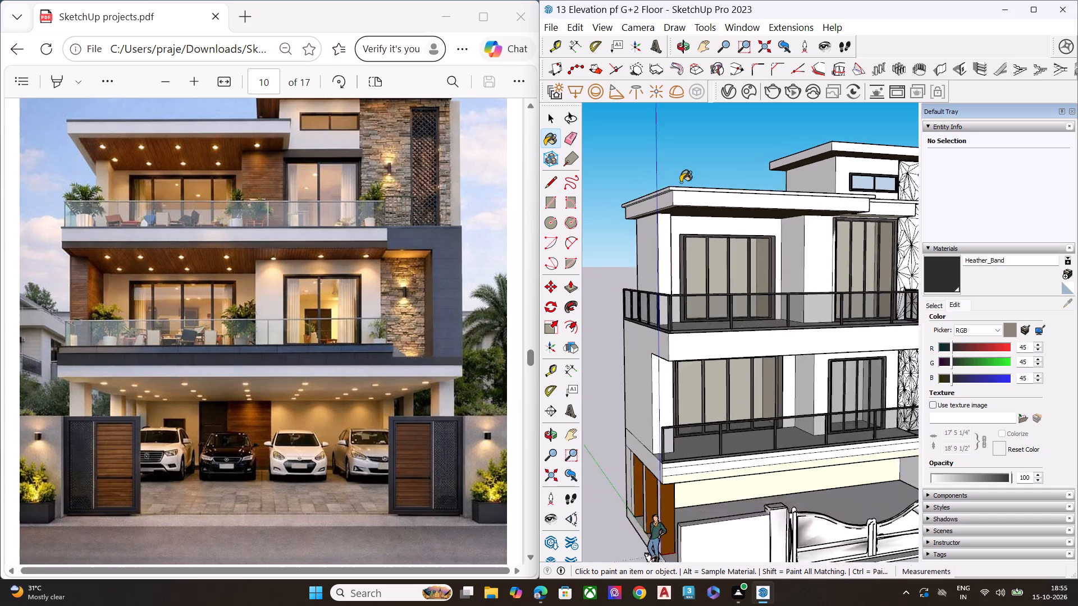
scroll(680, 182, up, 4)
scroll(688, 196, down, 2)
scroll(688, 196, up, 3)
scroll(688, 196, down, 1)
scroll(688, 196, up, 1)
click(650, 206)
click(673, 209)
scroll(617, 212, down, 4)
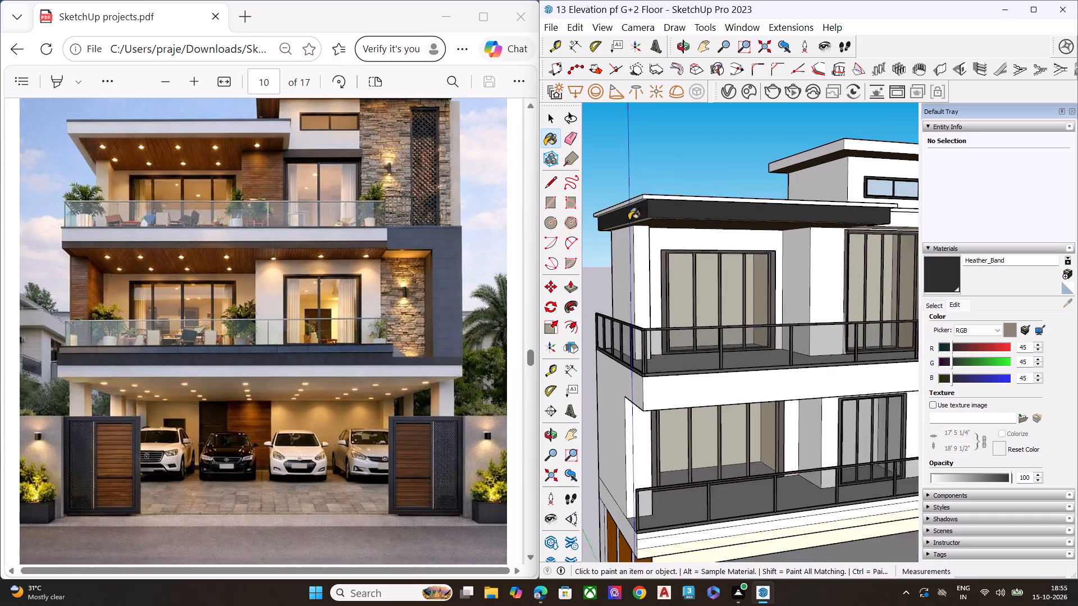
Paint the stepped return, projecting front section and right end of the upper-floor balcony roof fascia with Heather_Band.
middle_drag(788, 238, 540, 263)
scroll(846, 190, up, 3)
scroll(835, 189, down, 1)
scroll(834, 189, up, 4)
click(725, 249)
click(773, 246)
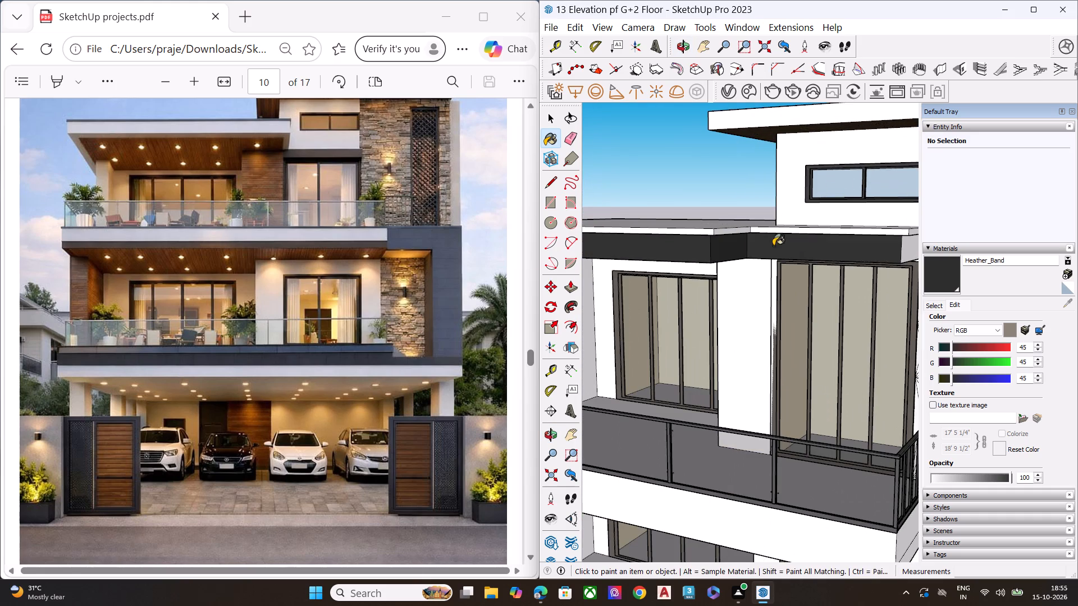
scroll(806, 243, down, 4)
scroll(811, 243, up, 1)
middle_drag(874, 250, 759, 259)
scroll(759, 259, up, 3)
click(814, 254)
scroll(860, 250, down, 1)
scroll(860, 250, up, 1)
scroll(860, 250, down, 1)
scroll(860, 250, up, 2)
scroll(860, 250, down, 3)
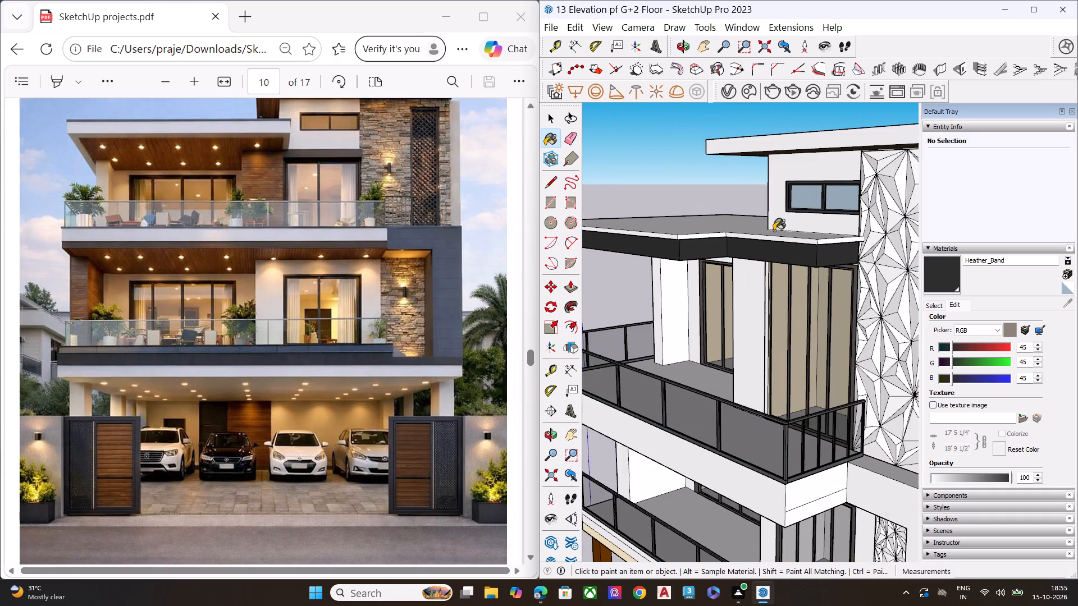
Paint the front and side fascias of the topmost roof slab above the small window with Heather_Band.
scroll(777, 230, down, 1)
scroll(778, 230, up, 2)
scroll(778, 230, down, 4)
click(802, 168)
middle_drag(884, 181, 828, 194)
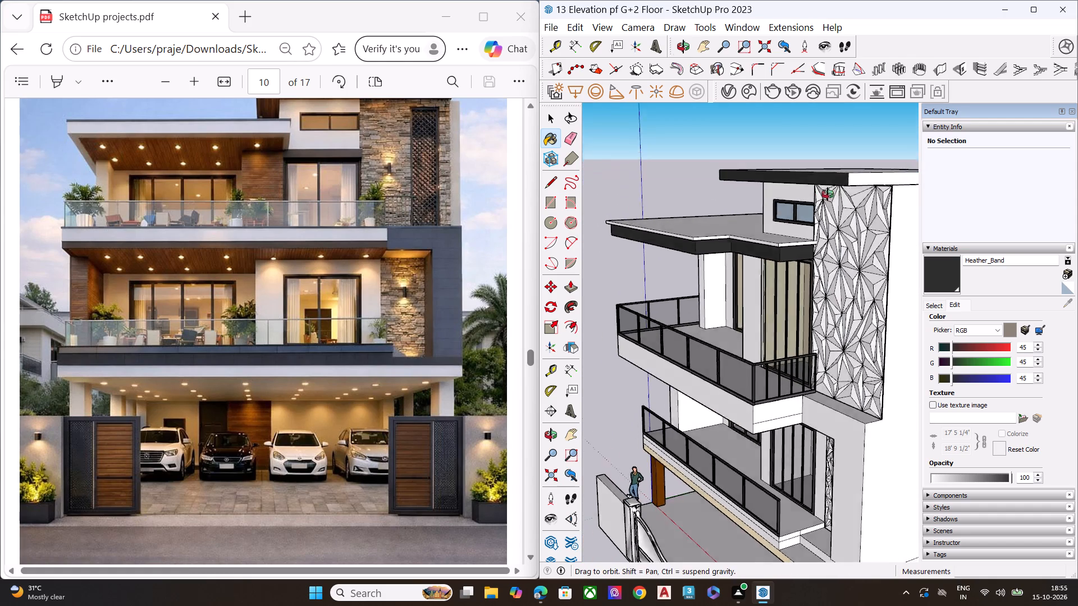
middle_drag(828, 194, 817, 196)
scroll(839, 190, up, 1)
click(838, 190)
scroll(832, 192, down, 5)
middle_drag(737, 368, 810, 279)
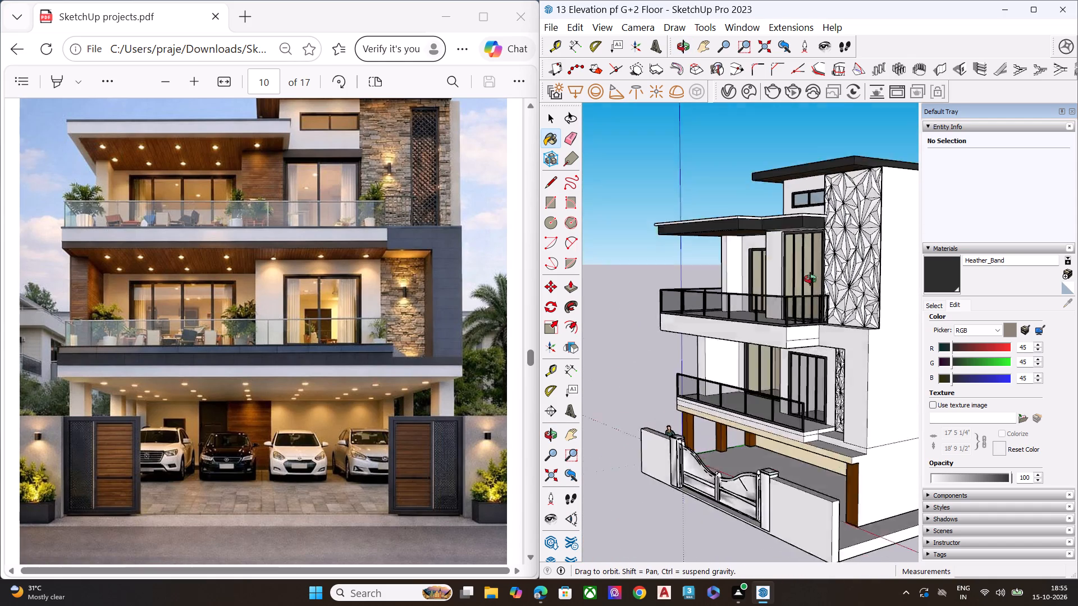
Paint the upper balcony slab's front fascia and stepped return, plus the frame face around the lower patterned wall panel, with Heather_Band.
middle_drag(810, 279, 832, 250)
scroll(810, 279, up, 6)
click(778, 311)
click(782, 324)
click(825, 328)
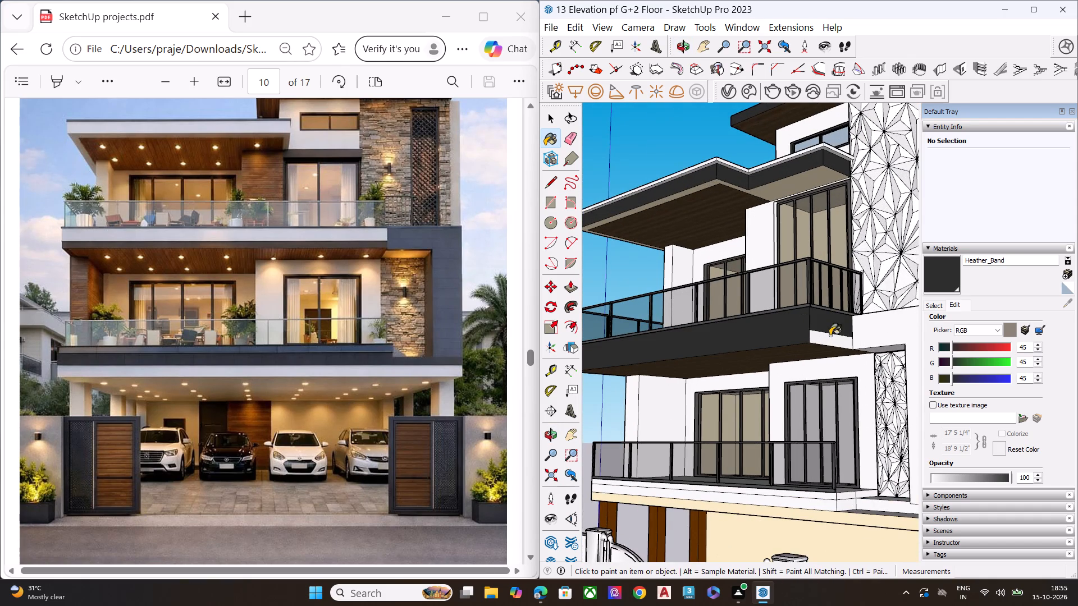
click(830, 336)
click(871, 337)
Paint the recessed right section of the lower balcony slab's fascia, below the patterned wall panel, with Heather_Band.
scroll(795, 302, down, 6)
scroll(836, 406, up, 9)
scroll(837, 413, down, 2)
scroll(837, 413, up, 2)
scroll(564, 137, up, 1)
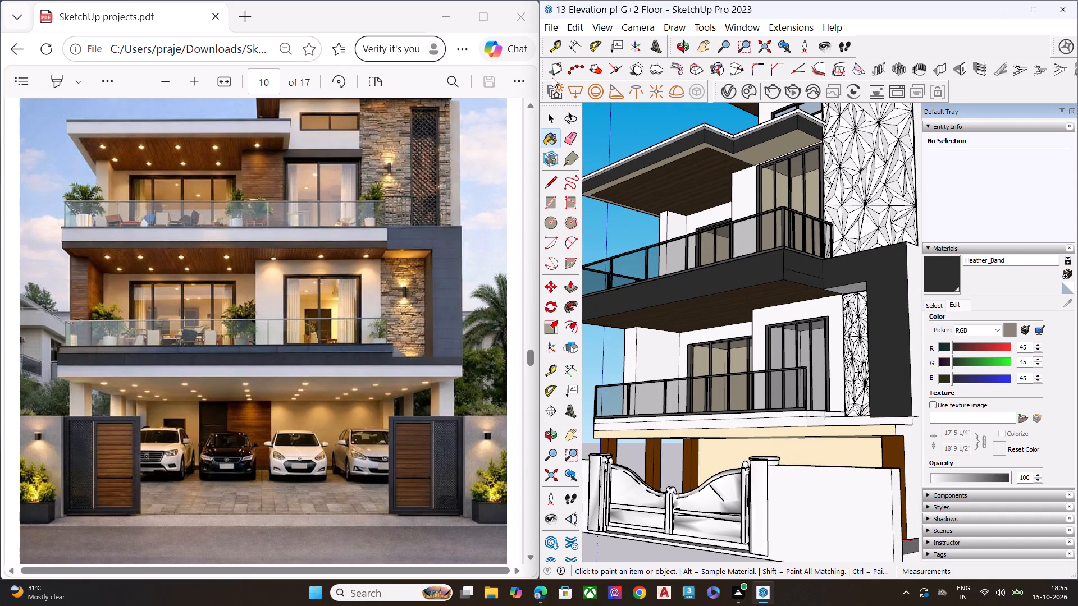
scroll(552, 77, up, 1)
scroll(682, 322, down, 4)
scroll(809, 446, up, 7)
scroll(786, 441, down, 1)
scroll(785, 440, up, 3)
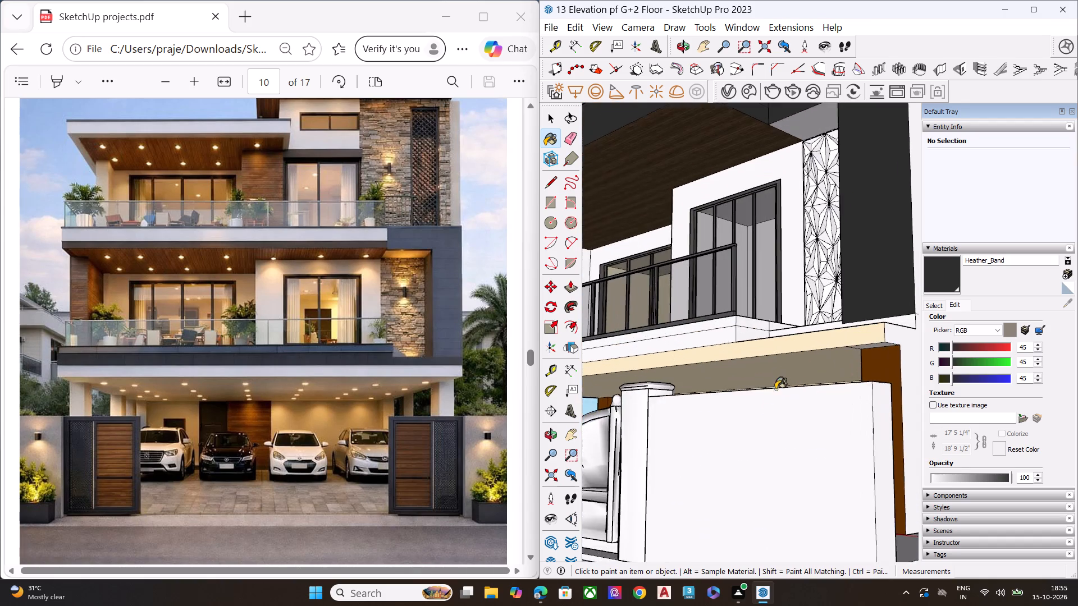
scroll(775, 389, up, 4)
scroll(763, 342, down, 1)
scroll(763, 342, up, 5)
middle_drag(776, 337, 780, 403)
scroll(780, 401, up, 4)
click(793, 375)
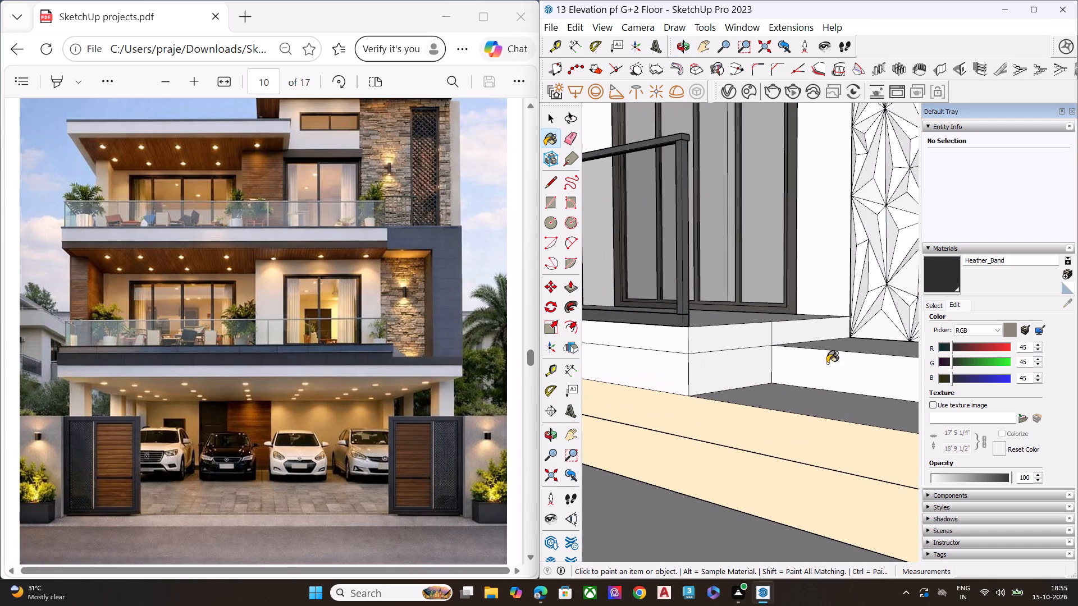
Paint the lower strip of the lower balcony slab's main front fascia and its stepped return with Heather_Band.
scroll(838, 362, down, 5)
middle_drag(845, 356, 962, 300)
scroll(878, 319, down, 5)
scroll(877, 320, up, 1)
scroll(877, 320, down, 4)
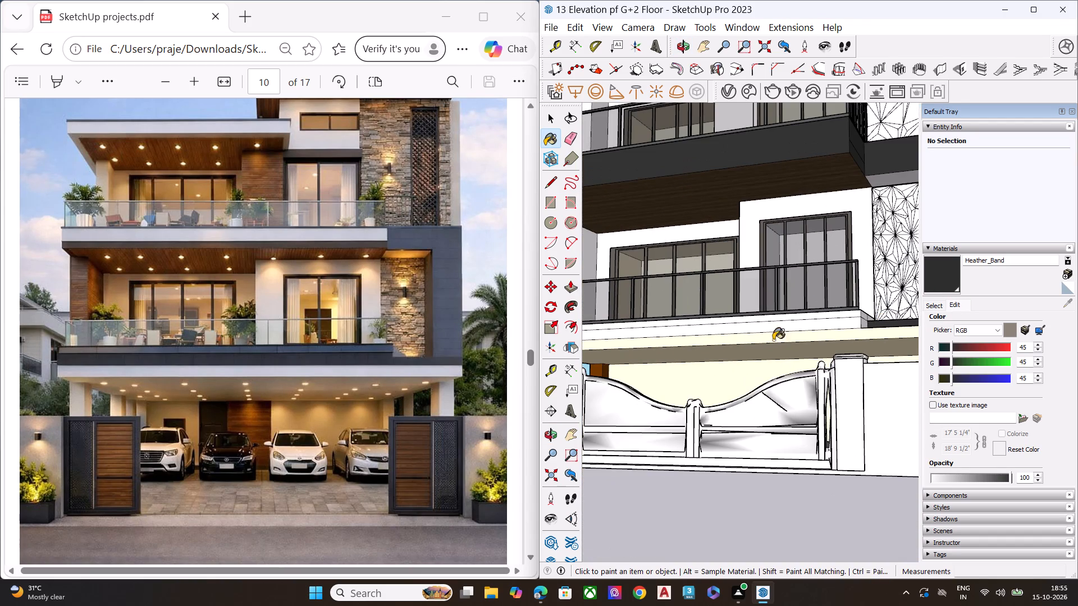
middle_drag(829, 387, 769, 415)
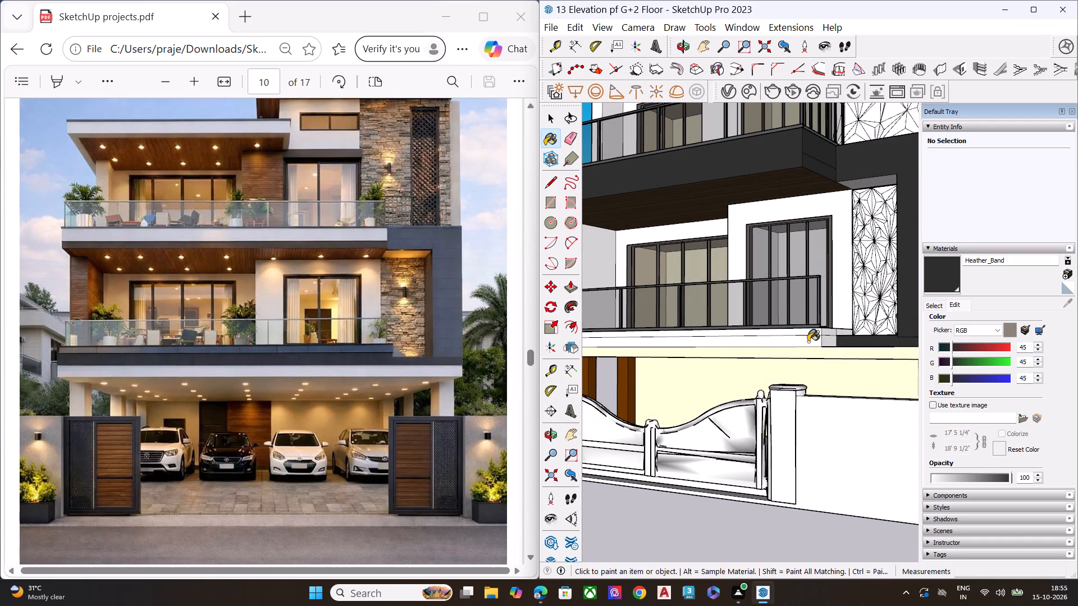
click(808, 342)
click(823, 339)
scroll(843, 343, down, 7)
middle_drag(723, 368, 807, 370)
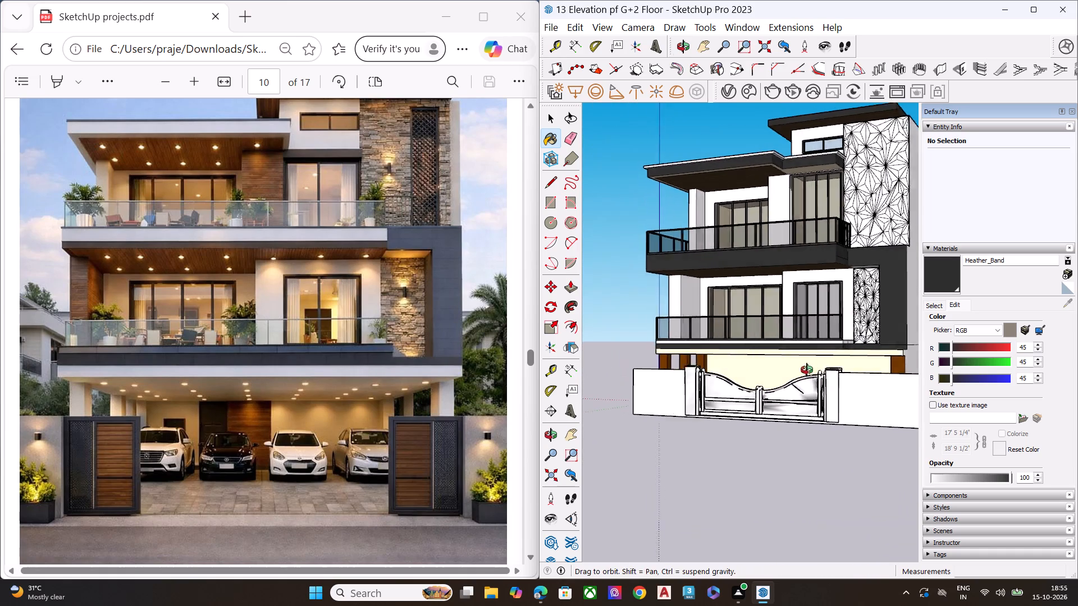
middle_drag(807, 370, 954, 364)
middle_drag(708, 345, 792, 359)
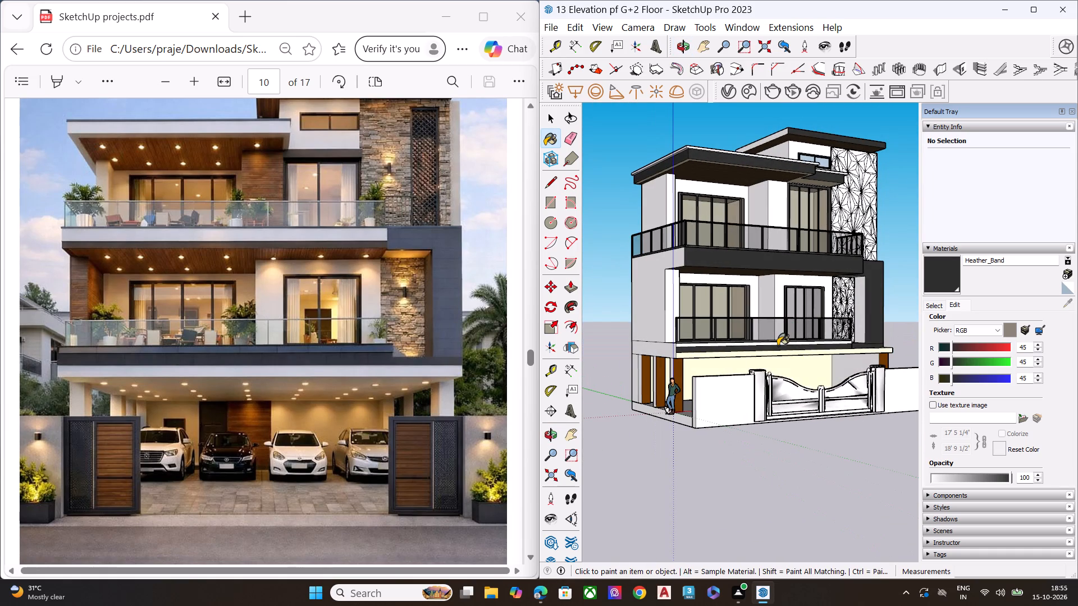
scroll(760, 337, up, 5)
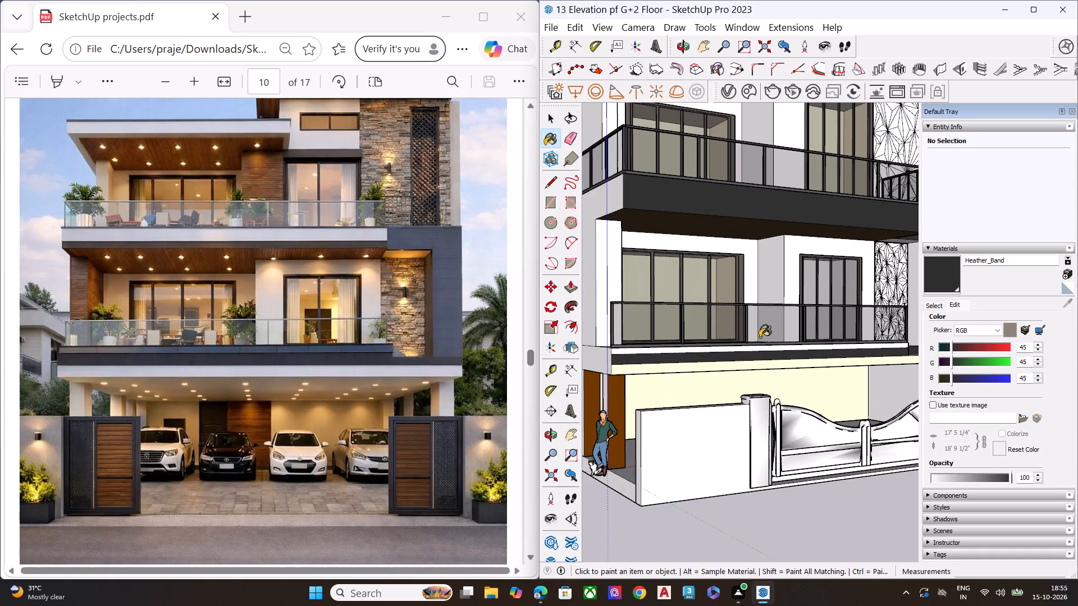
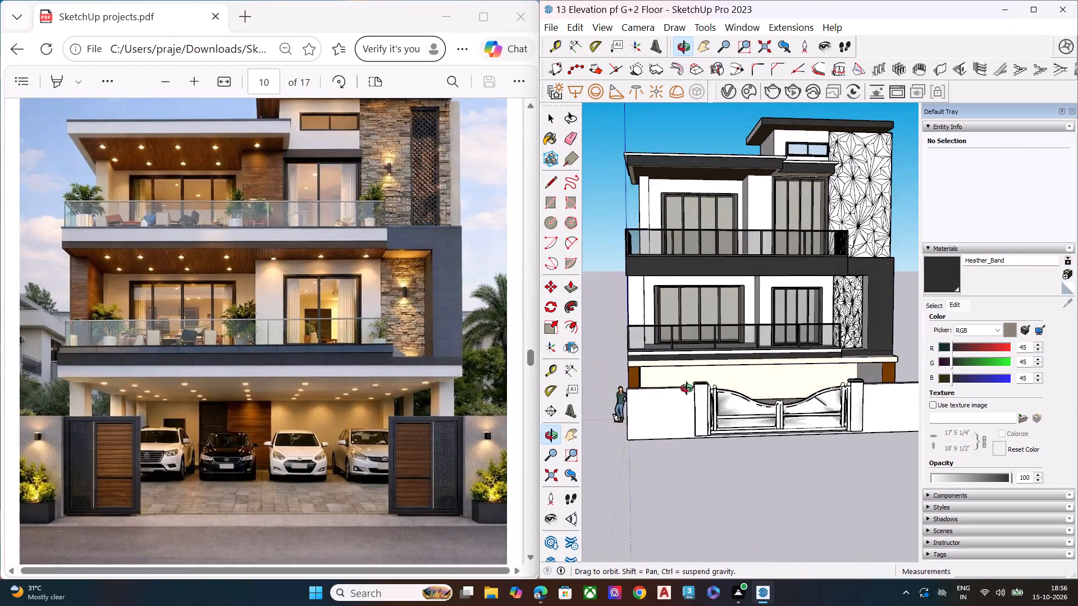
Paint the front fascia bands of the first-floor balcony slab with the dark Heather_Band material.
middle_drag(687, 388, 572, 382)
middle_drag(738, 315, 785, 290)
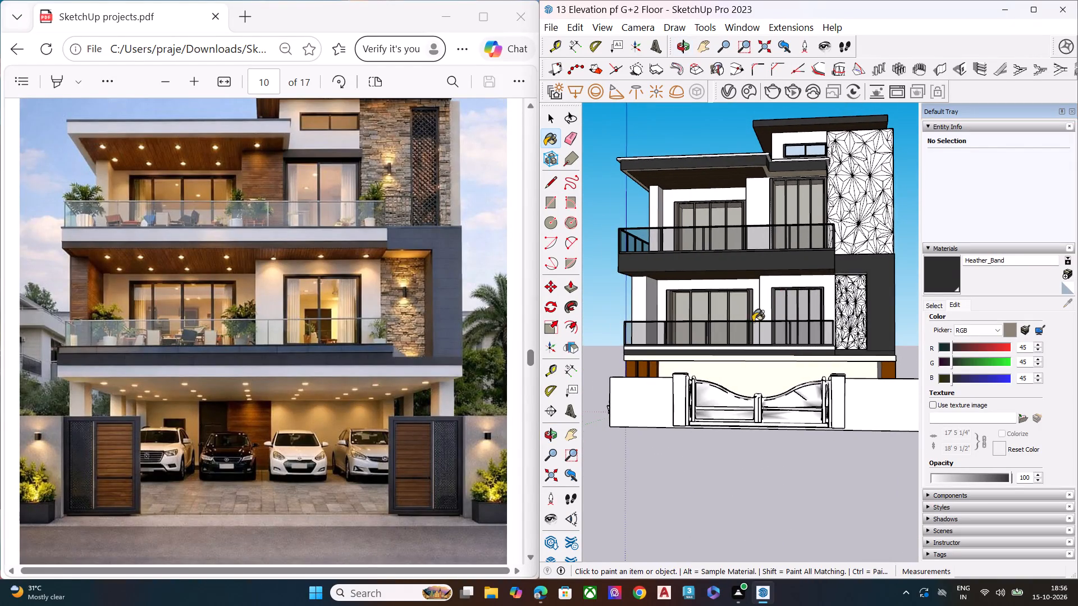
scroll(739, 324, up, 4)
scroll(667, 336, down, 3)
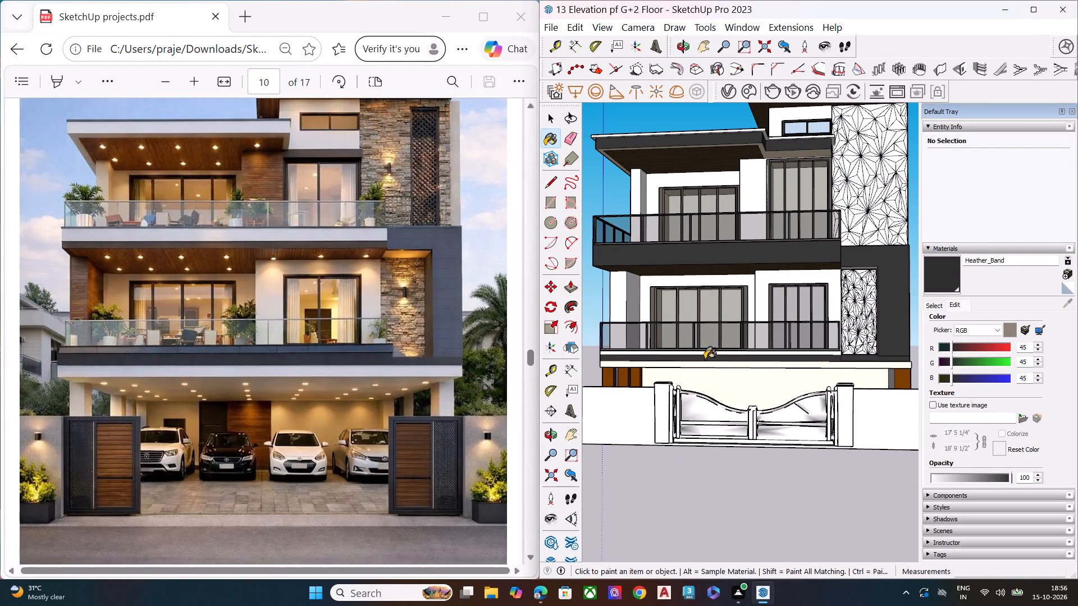
scroll(705, 359, up, 1)
scroll(782, 373, up, 8)
scroll(787, 373, down, 8)
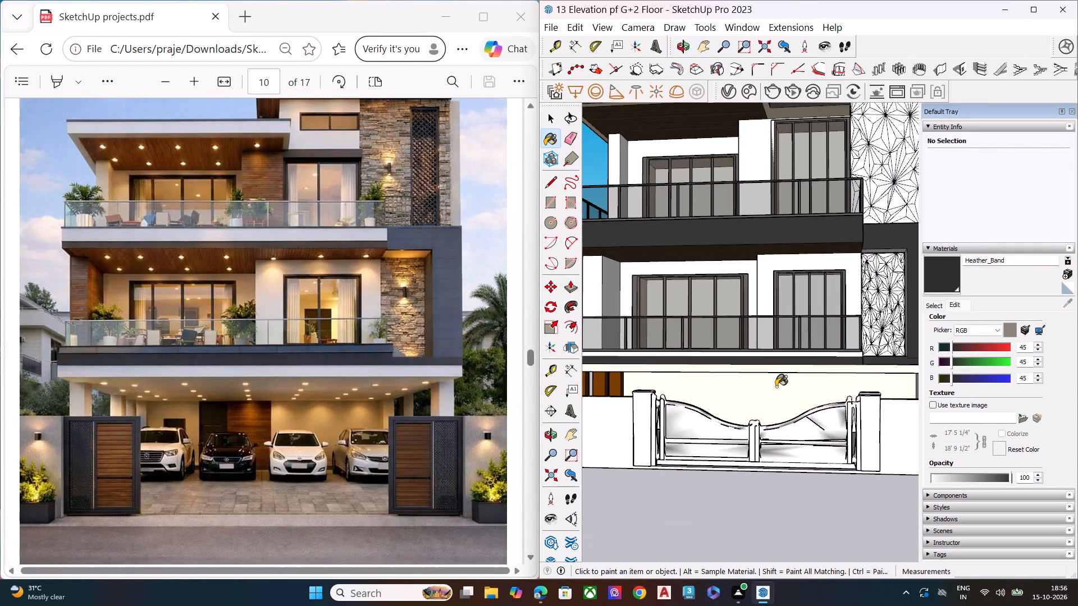
middle_drag(736, 384, 1077, 371)
scroll(818, 373, up, 4)
scroll(779, 371, down, 2)
scroll(769, 371, up, 2)
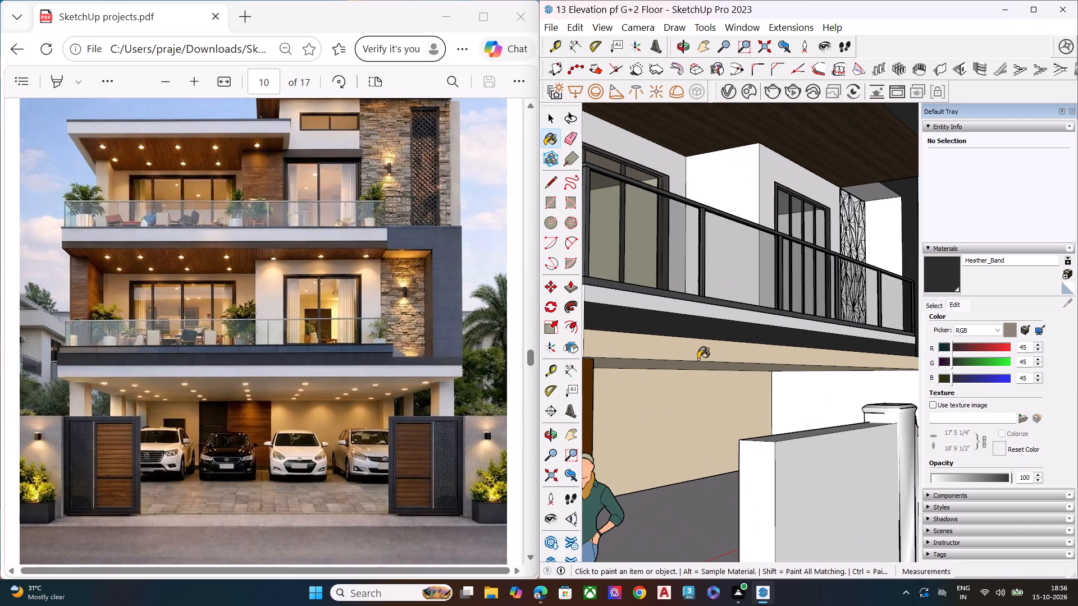
click(692, 351)
scroll(741, 352, down, 2)
scroll(741, 352, up, 1)
scroll(741, 353, down, 2)
click(723, 321)
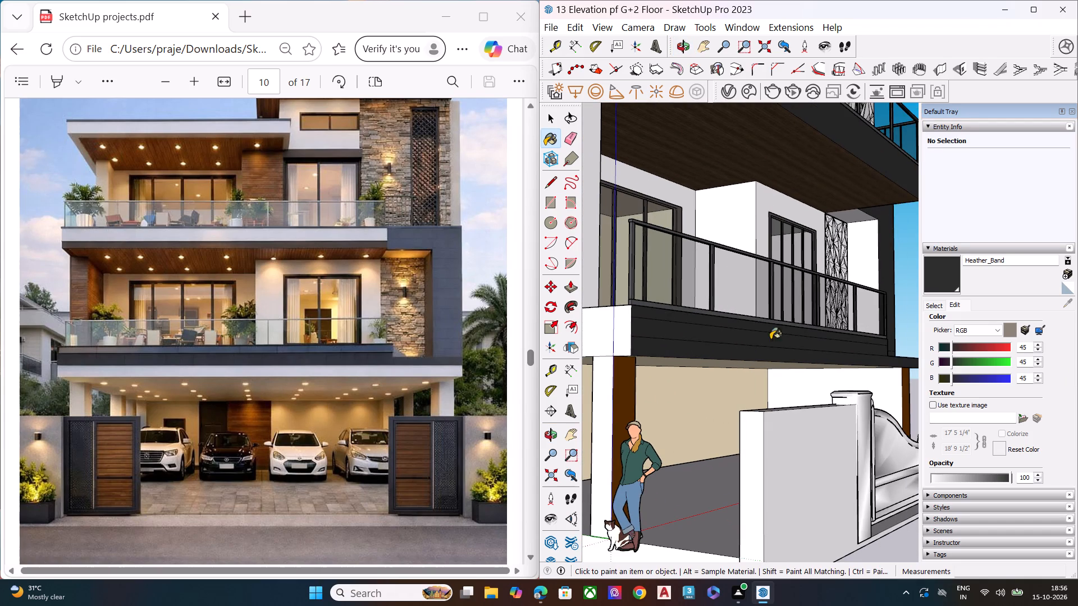
Paint the projecting first-floor wall around the narrower window with Color K01.
middle_drag(828, 350, 706, 355)
scroll(740, 316, down, 9)
middle_drag(815, 373, 699, 382)
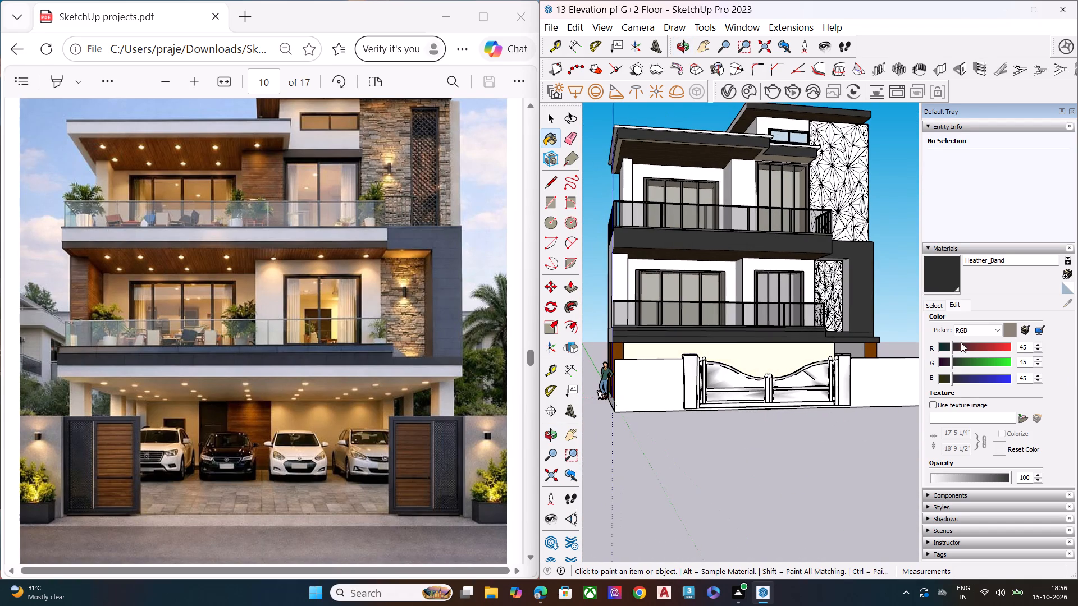
click(937, 307)
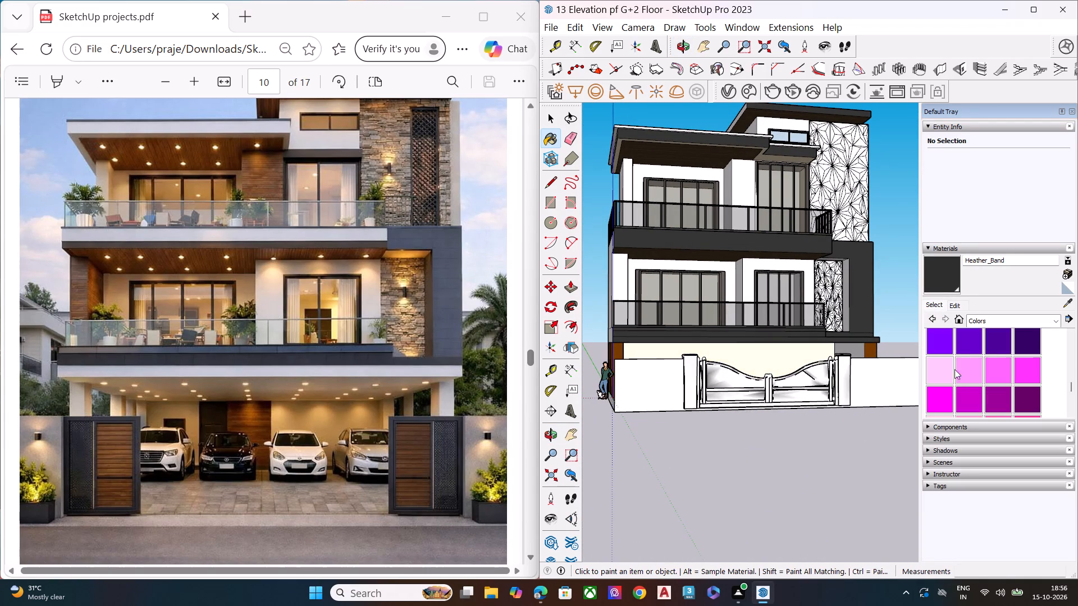
click(949, 377)
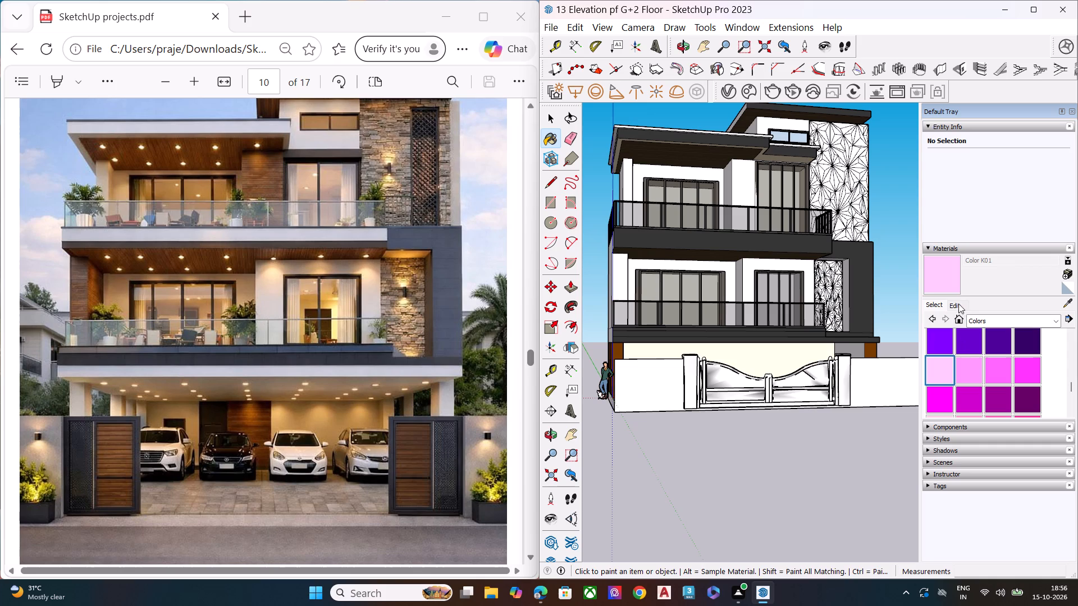
click(958, 308)
click(948, 274)
scroll(748, 279, up, 3)
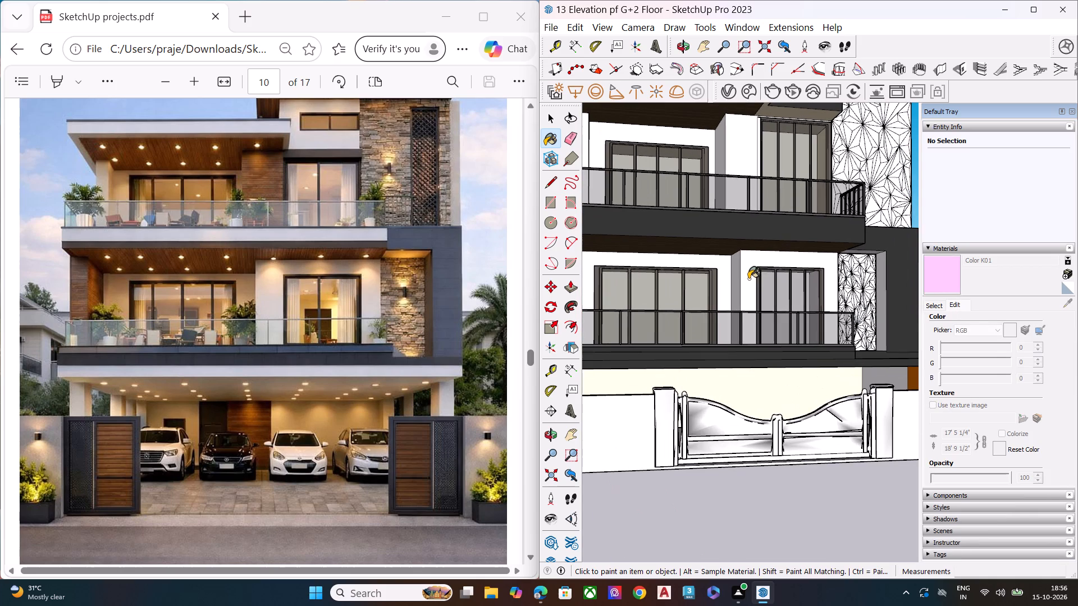
click(748, 279)
Set the red value of Color K01 to 194.
click(1032, 348)
key(BackSpace)
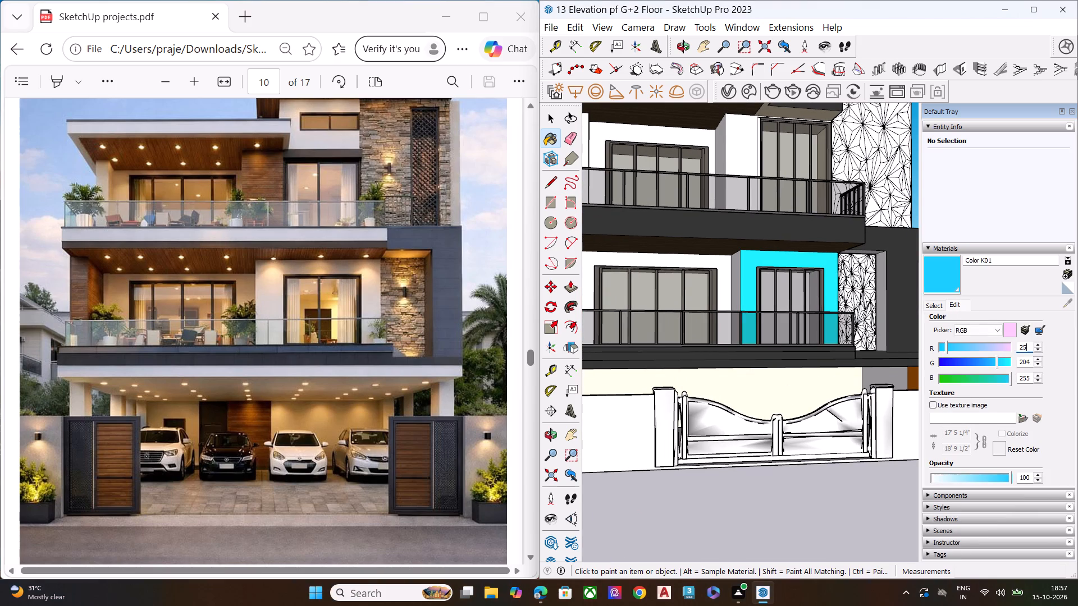
key(BackSpace)
key(BackSpace)
key(BackSpace)
key(BackSpace)
key(BackSpace)
key(BackSpace)
key(BackSpace)
key(BackSpace)
key(BackSpace)
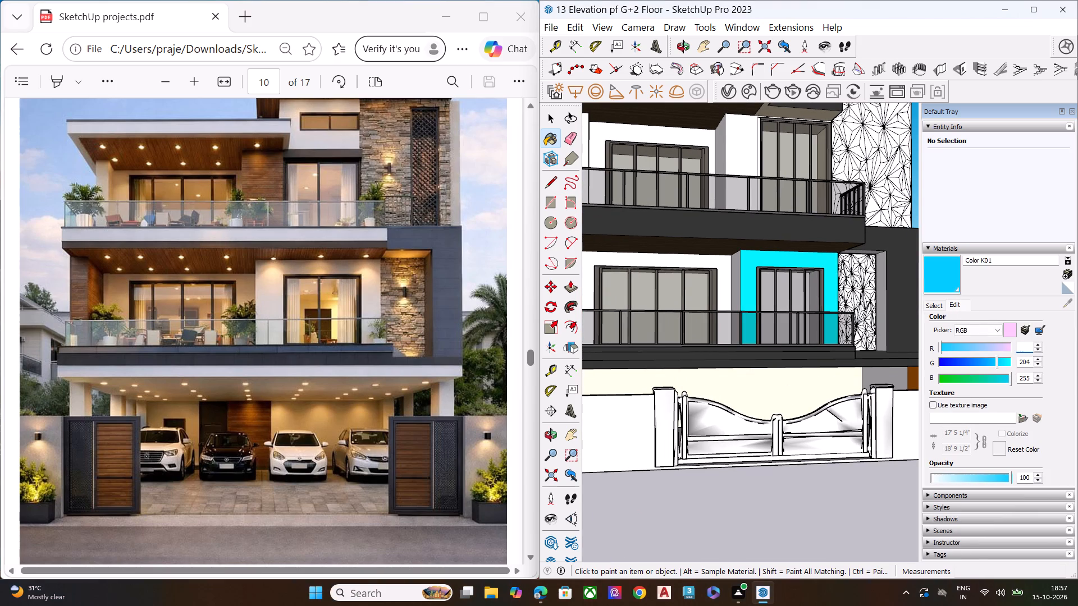
key(BackSpace)
key(BackSpace)
key(BackSpace)
key(BackSpace)
key(BackSpace)
click(999, 334)
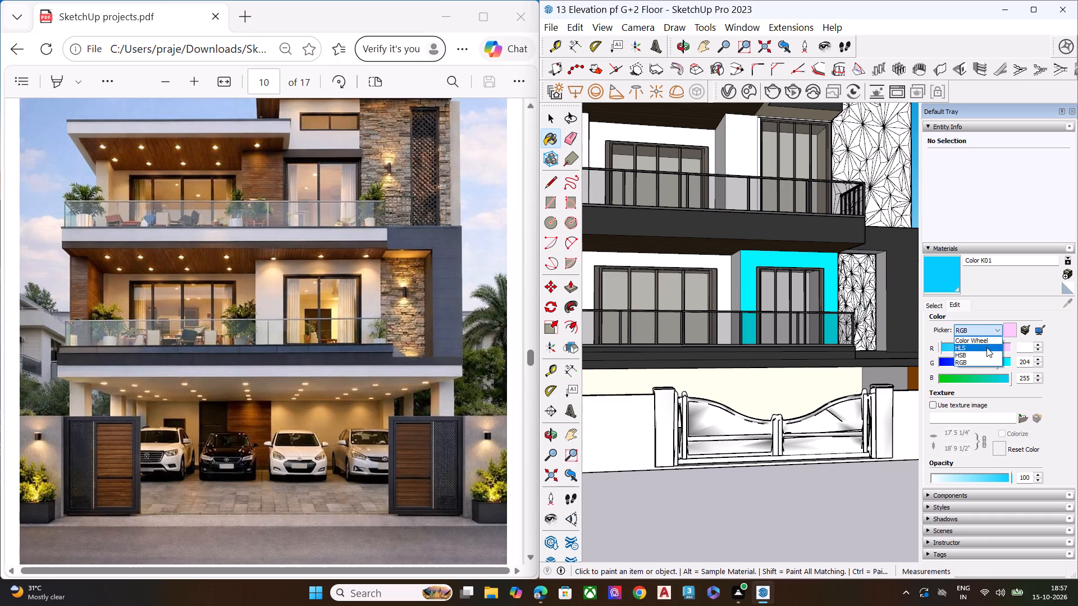
click(986, 334)
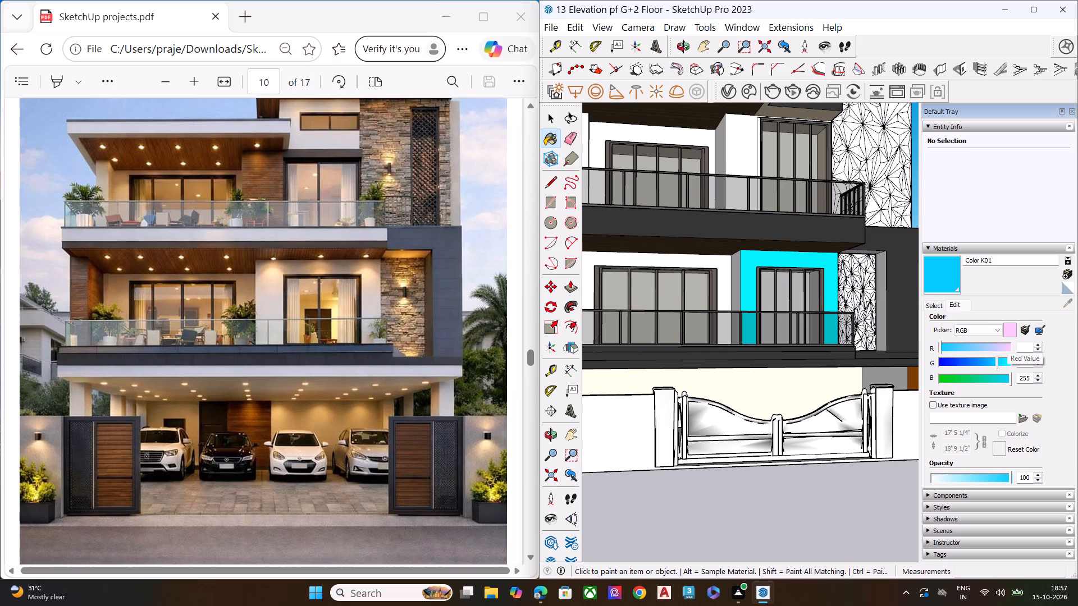
text(194)
key(Return)
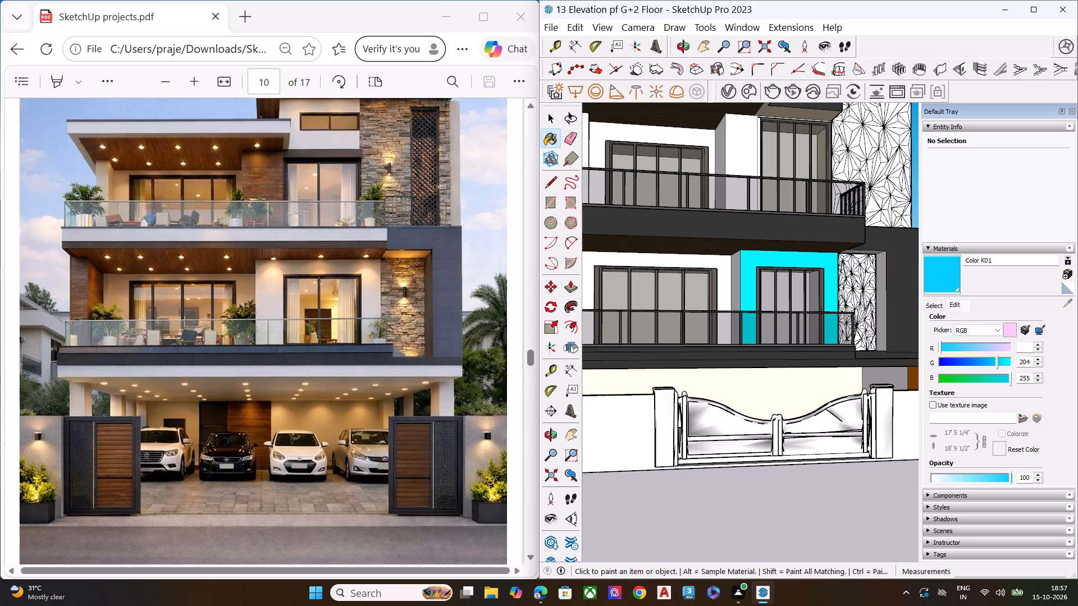
click(1018, 346)
key(1)
text(94)
key(Return)
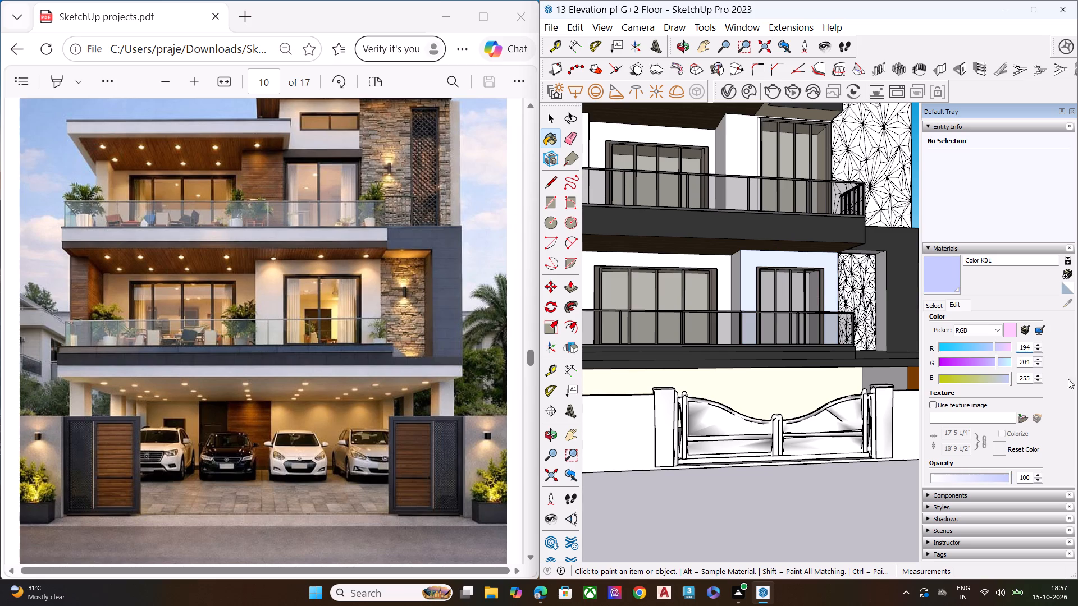
Set the green value of Color K01 to 185.
click(1030, 361)
key(BackSpace)
key(BackSpace)
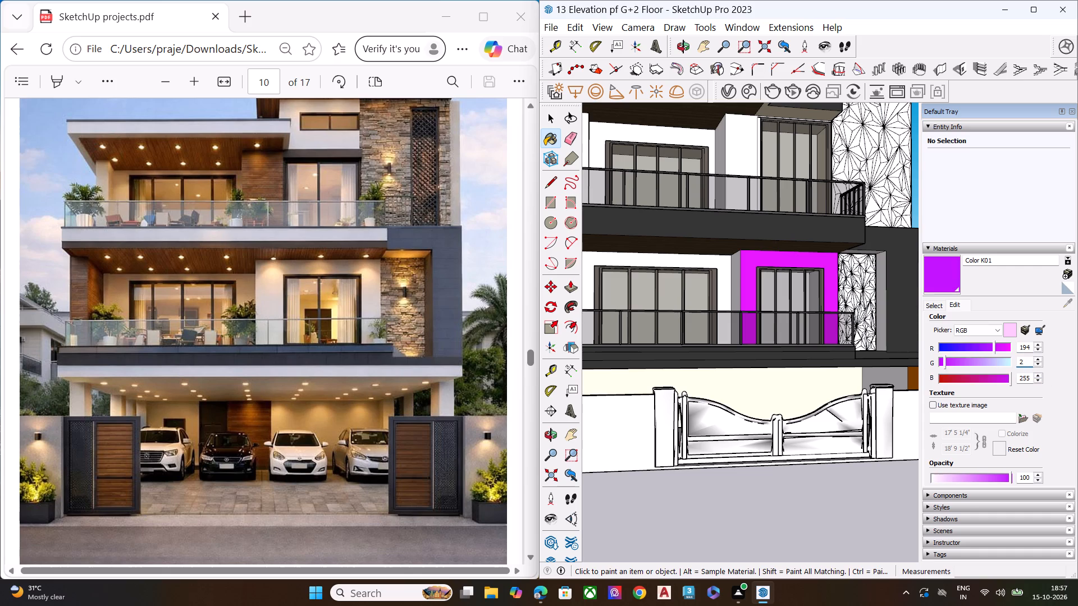
key(BackSpace)
key(BackSpace)
key(BackSpace)
key(BackSpace)
key(1)
text(83)
key(Return)
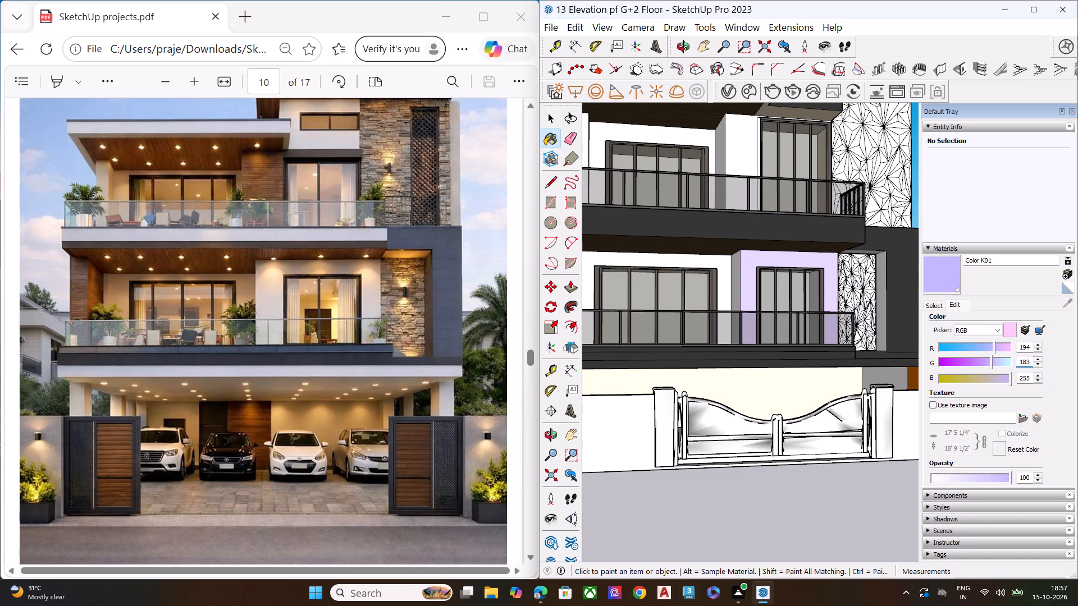
scroll(1030, 361, up, 2)
Set the blue value of Color K01 to 166.
click(1031, 377)
key(BackSpace)
key(BackSpace)
key(BackSpace)
key(BackSpace)
key(BackSpace)
key(BackSpace)
text(18)
key(BackSpace)
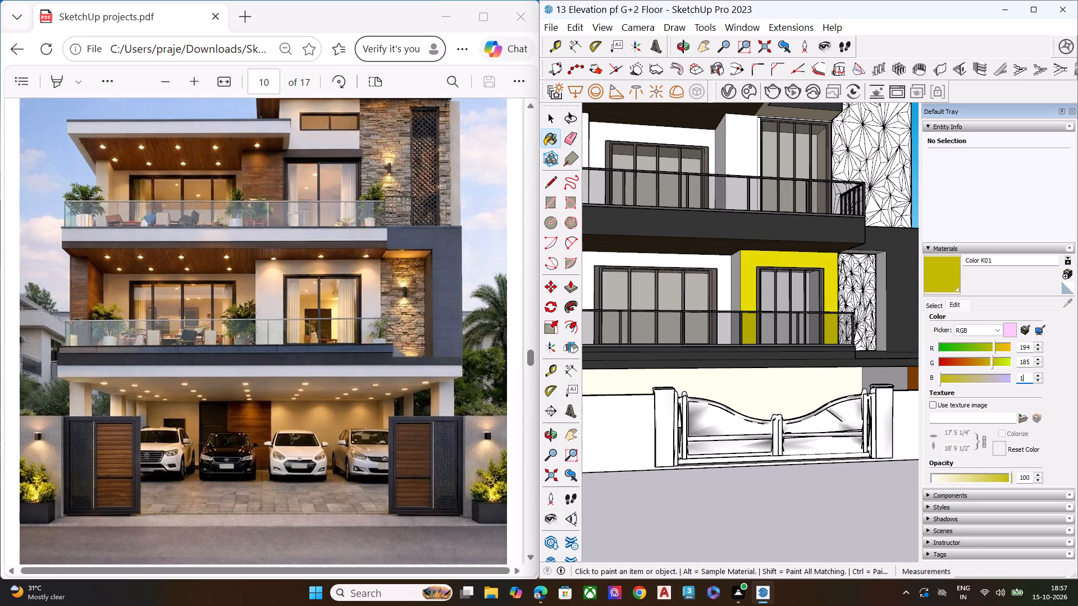
text(66)
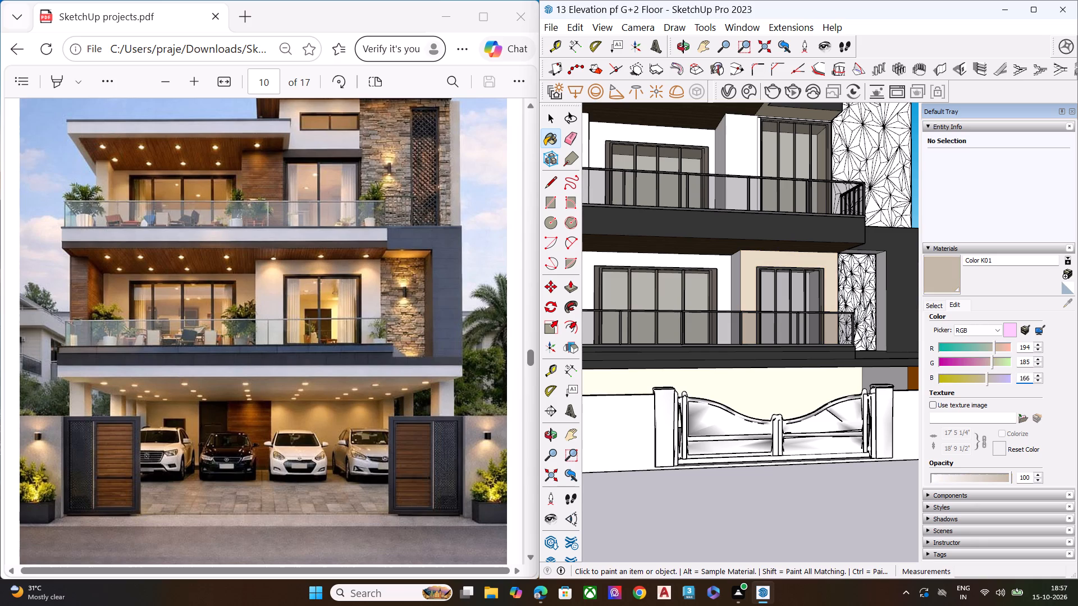
key(Return)
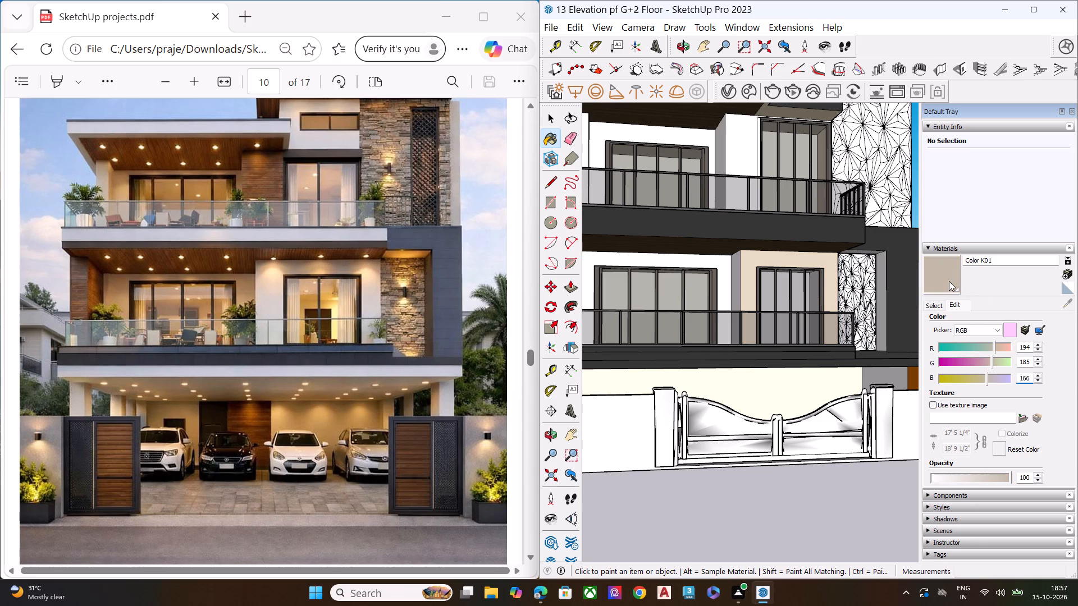
Paint the first-floor side return, the recessed wall around the wide window and the balcony column's front face with Color K01.
click(949, 281)
scroll(733, 272, up, 1)
scroll(733, 272, down, 1)
scroll(733, 272, up, 6)
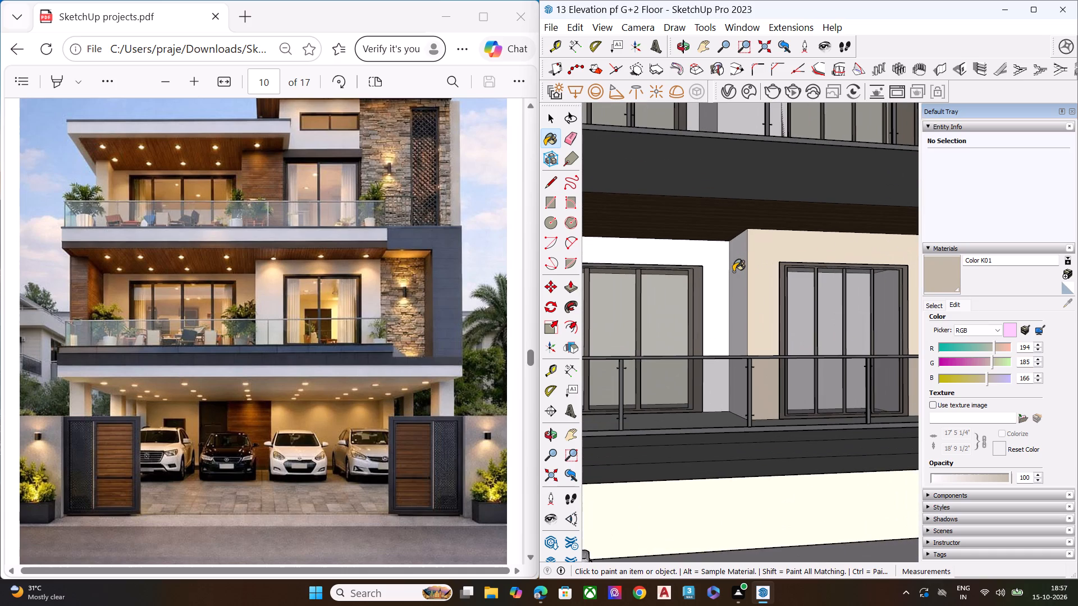
click(733, 266)
click(709, 258)
scroll(761, 251, down, 12)
scroll(792, 260, up, 1)
scroll(794, 261, down, 1)
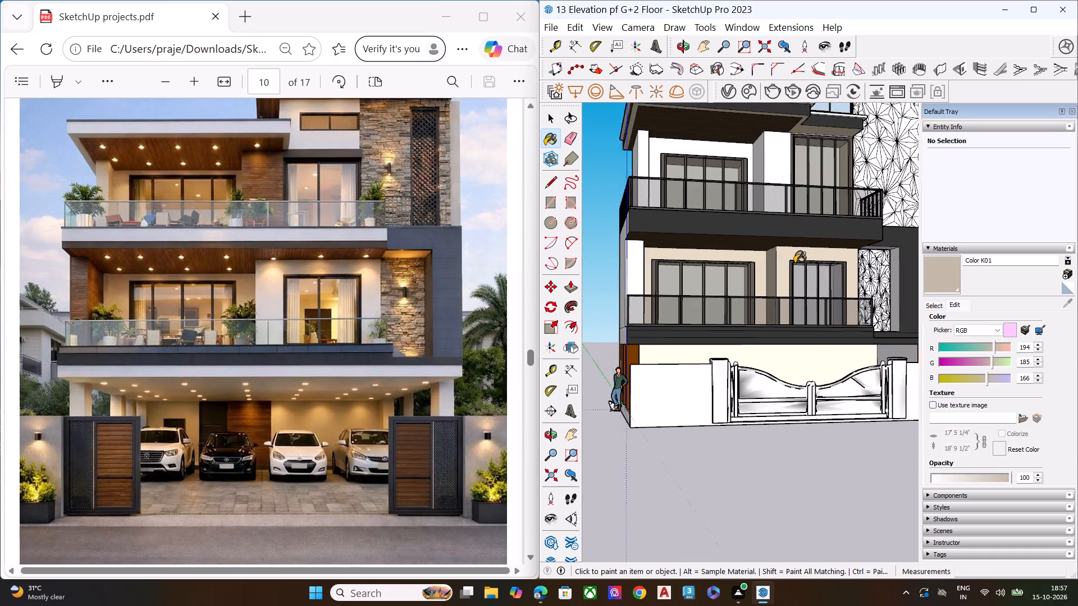
scroll(794, 263, down, 2)
scroll(682, 256, up, 2)
scroll(670, 256, down, 1)
scroll(669, 256, up, 1)
scroll(664, 256, down, 4)
scroll(663, 256, up, 1)
click(659, 259)
Paint the second-floor column front, recessed wall, projecting wall and the top tower's window wall with Color K01.
scroll(661, 259, up, 2)
middle_click(660, 259)
scroll(660, 259, down, 3)
scroll(660, 259, up, 6)
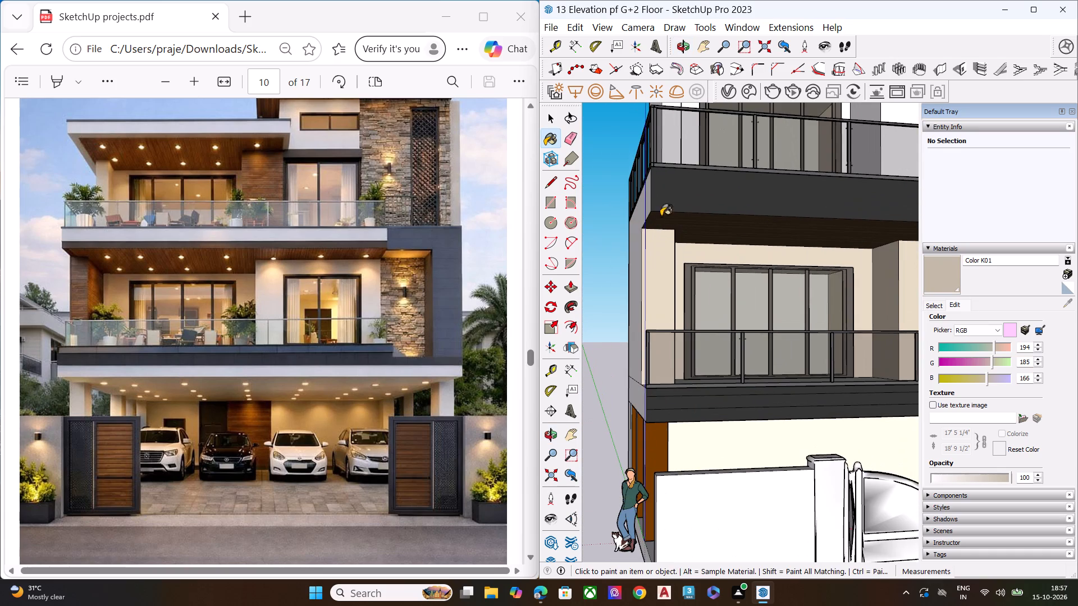
middle_drag(686, 203, 620, 223)
scroll(633, 222, down, 14)
scroll(648, 185, up, 5)
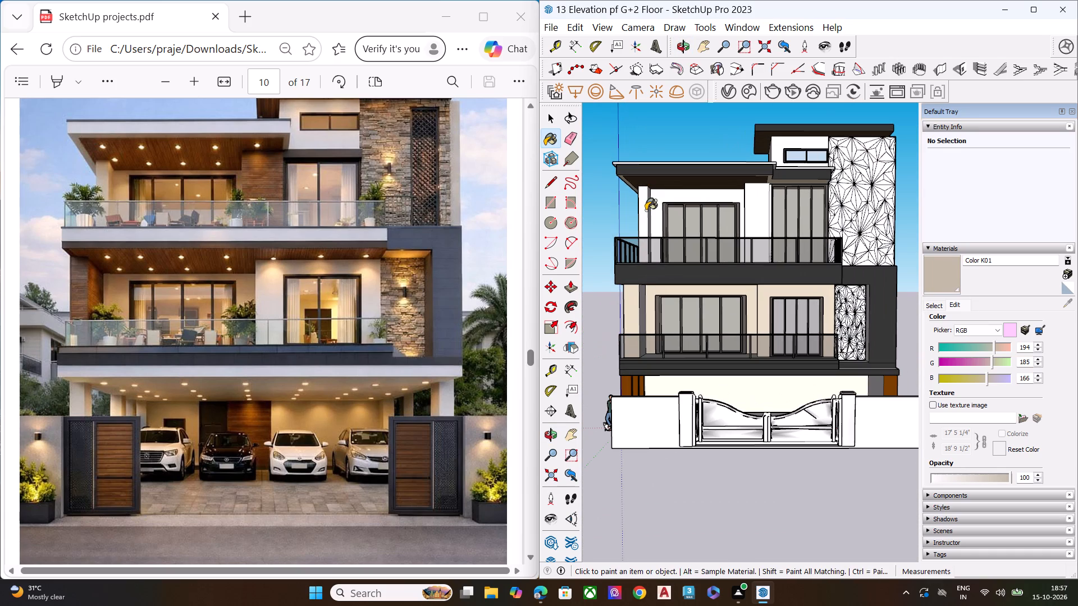
click(646, 210)
click(659, 200)
click(749, 200)
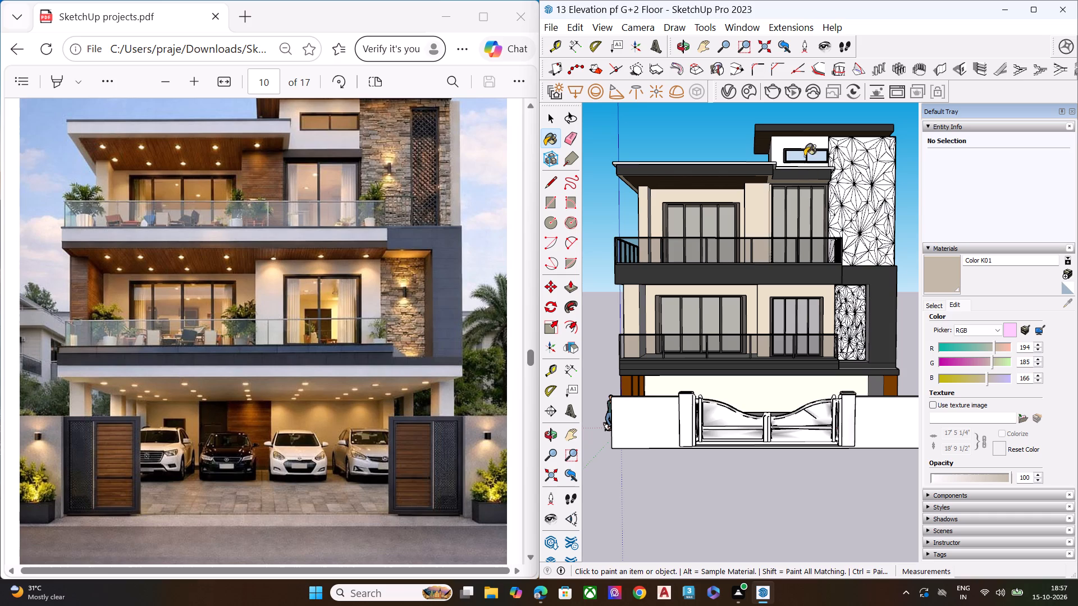
click(782, 146)
Paint the thin white strips along the upper edge of the second-floor roof slab with Color K01.
scroll(755, 163, up, 1)
scroll(753, 165, down, 1)
scroll(753, 165, up, 7)
scroll(767, 157, down, 1)
scroll(767, 157, up, 6)
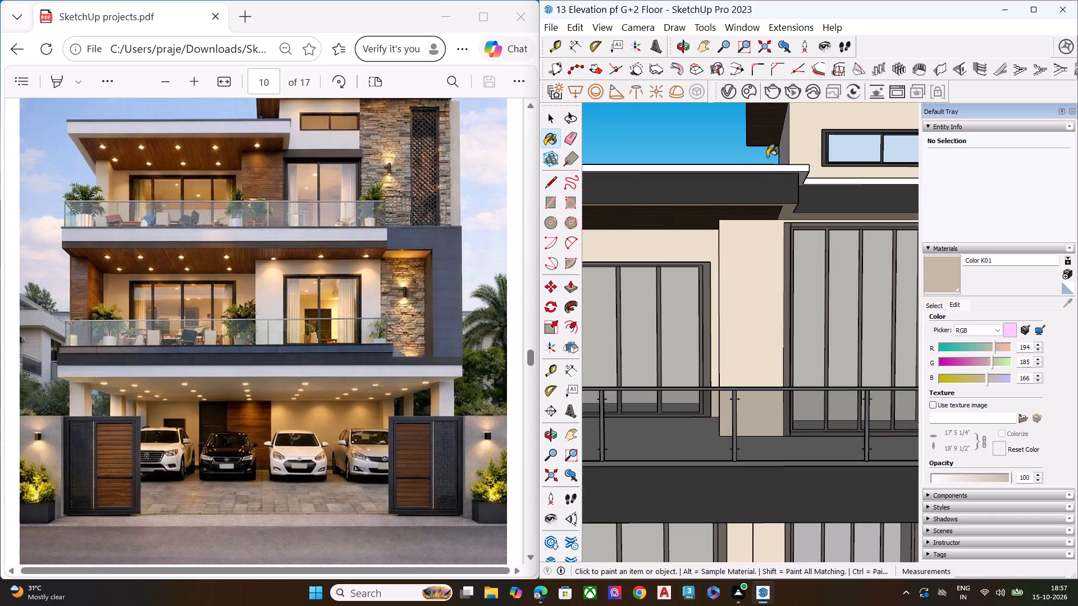
click(773, 167)
click(816, 178)
middle_drag(817, 180, 646, 196)
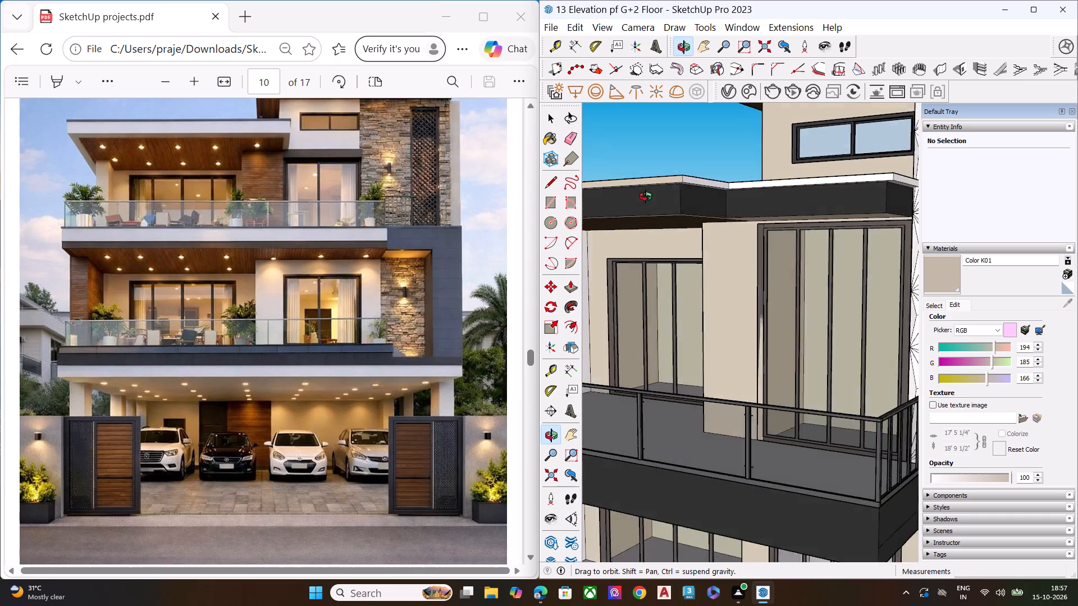
middle_drag(646, 196, 645, 196)
scroll(680, 189, up, 4)
click(709, 181)
click(747, 185)
middle_drag(729, 186, 776, 103)
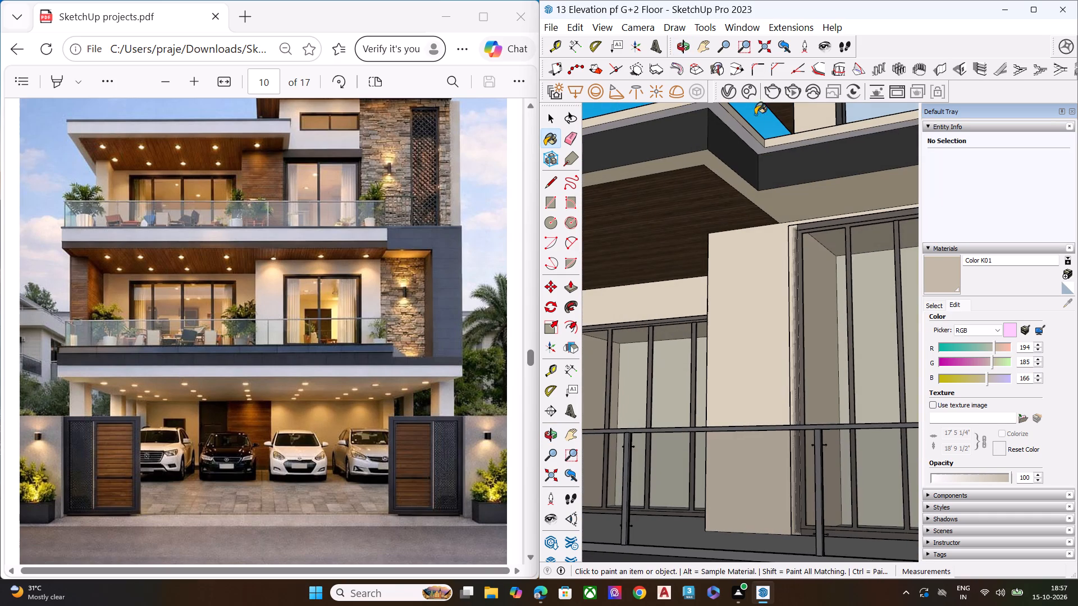
click(740, 137)
Paint the inner side faces of the second-floor and first-floor balcony columns with Color K01.
scroll(820, 153, down, 15)
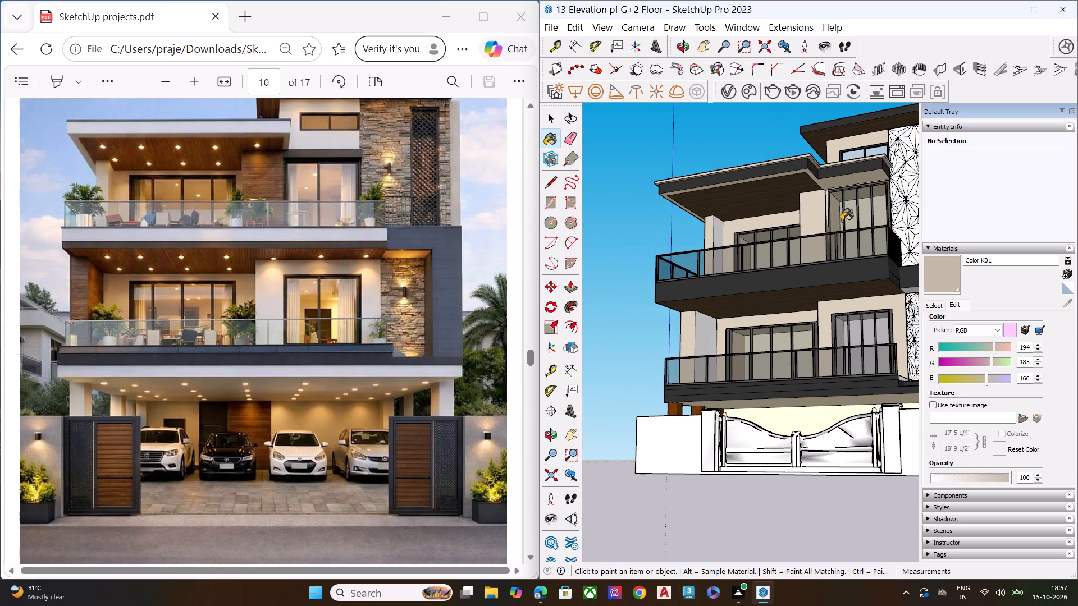
scroll(732, 223, up, 6)
click(709, 242)
click(683, 437)
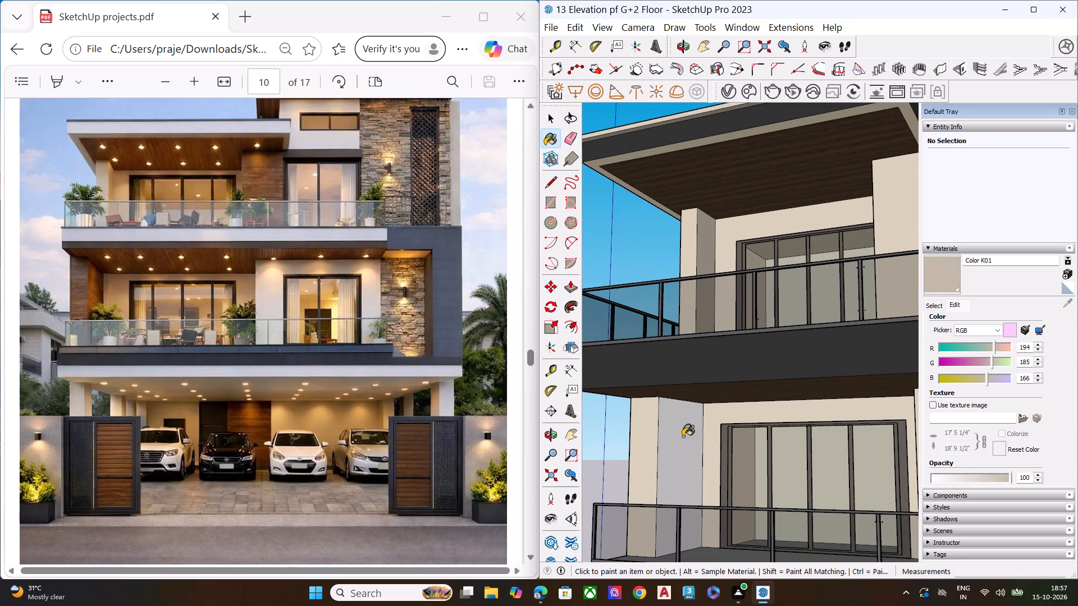
Paint the front compound wall on both sides of the gate with Color K01.
scroll(677, 345, down, 10)
scroll(790, 265, down, 6)
middle_drag(824, 338, 972, 434)
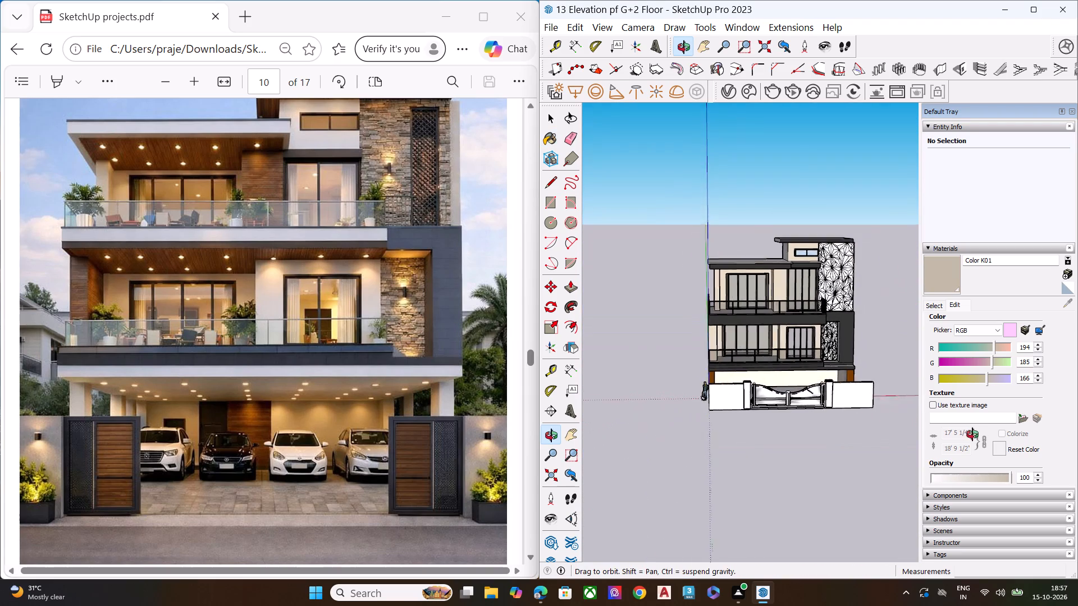
middle_drag(972, 434, 974, 434)
scroll(839, 428, up, 10)
middle_drag(779, 378, 720, 345)
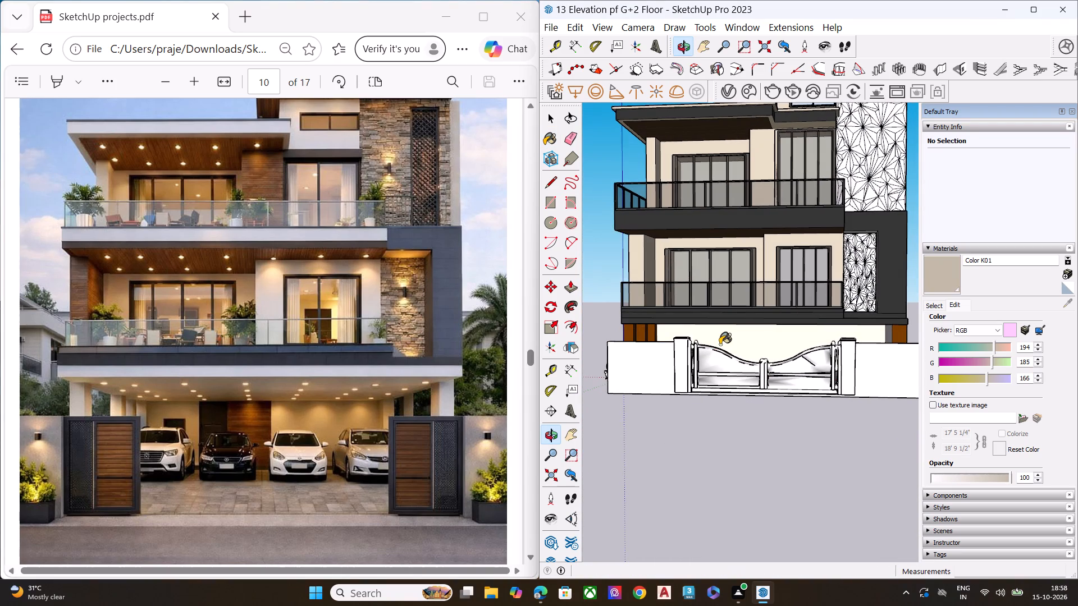
click(652, 361)
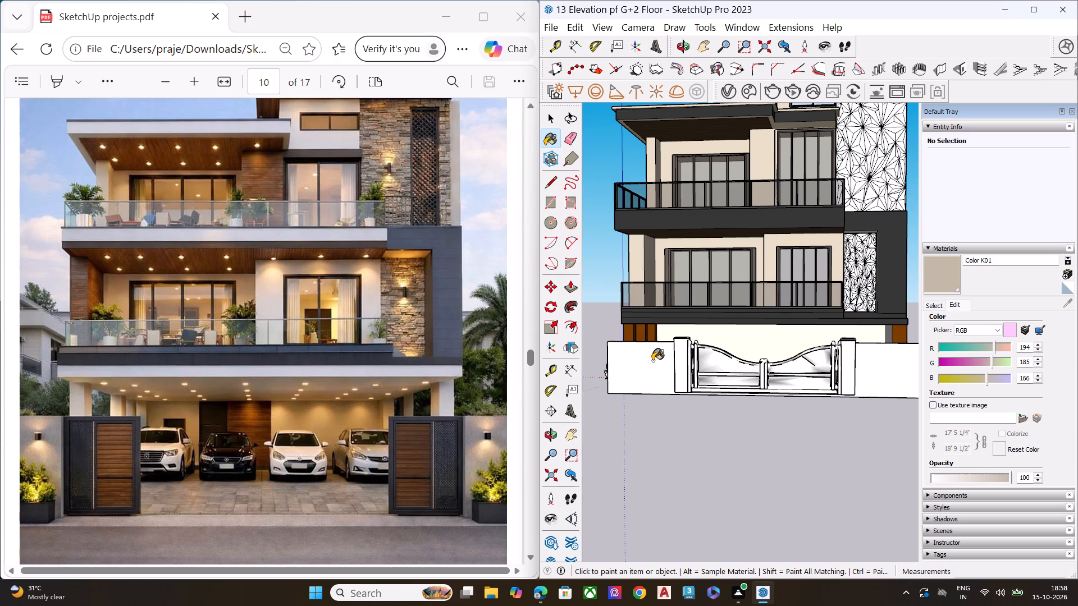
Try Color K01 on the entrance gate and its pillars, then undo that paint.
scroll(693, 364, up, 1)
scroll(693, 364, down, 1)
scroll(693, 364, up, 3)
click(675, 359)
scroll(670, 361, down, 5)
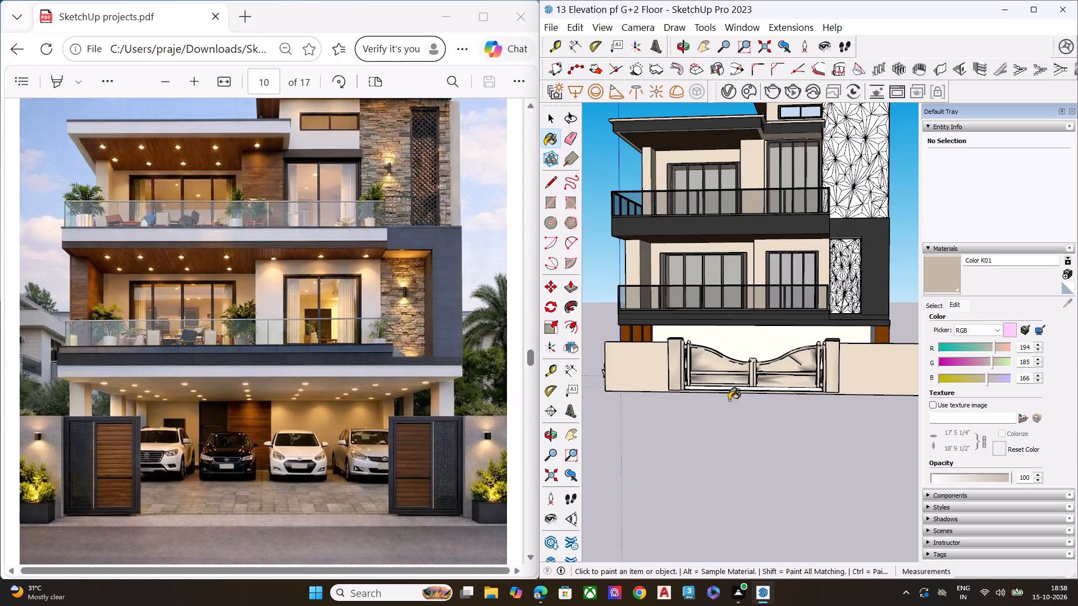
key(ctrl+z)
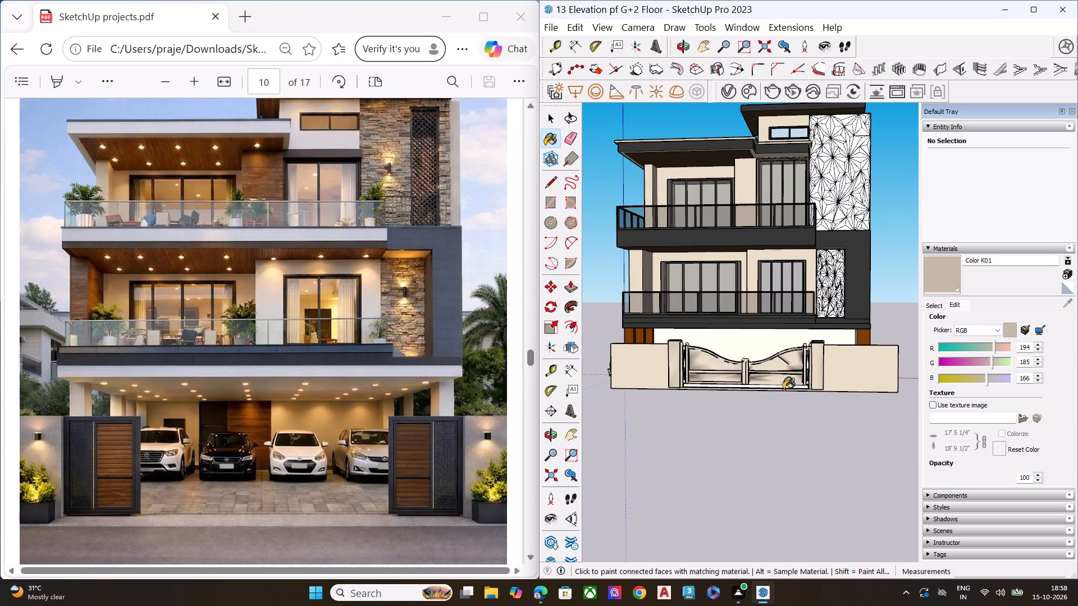
Paint the entrance gate and its pillars with the dark grey Color M06.
click(938, 306)
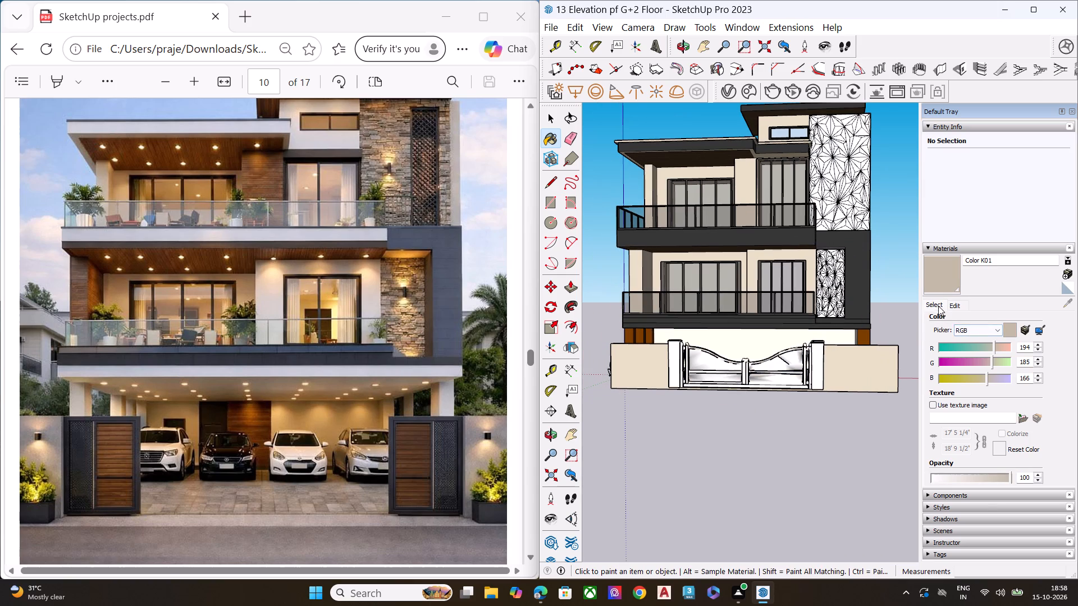
scroll(975, 377, down, 1)
scroll(975, 378, up, 1)
scroll(977, 380, down, 3)
scroll(990, 383, up, 1)
scroll(995, 385, down, 1)
scroll(995, 373, up, 2)
scroll(997, 383, down, 2)
scroll(997, 383, up, 1)
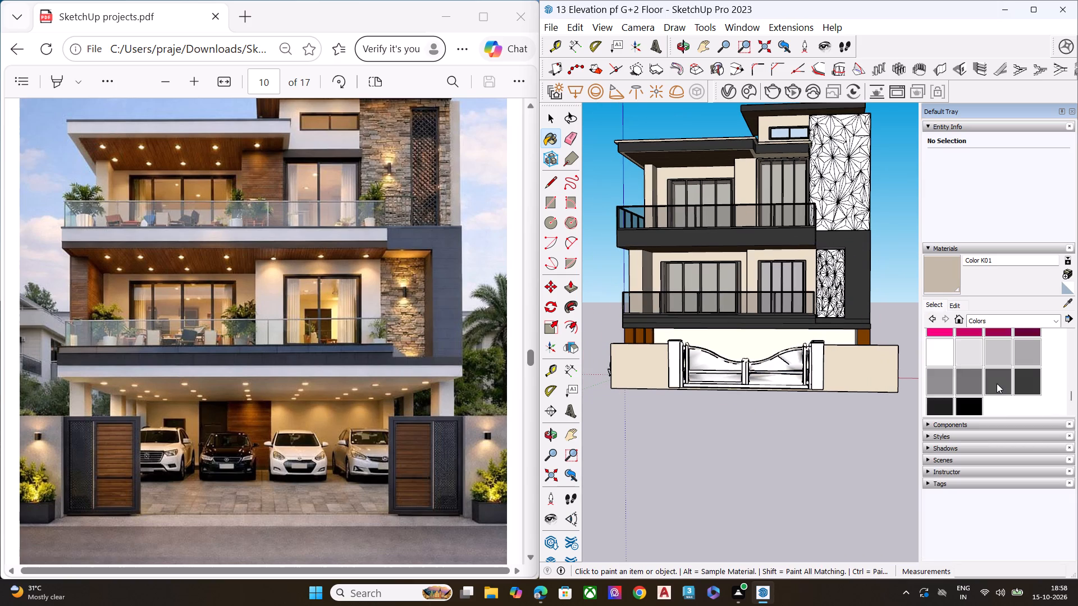
scroll(997, 383, up, 1)
scroll(997, 383, down, 1)
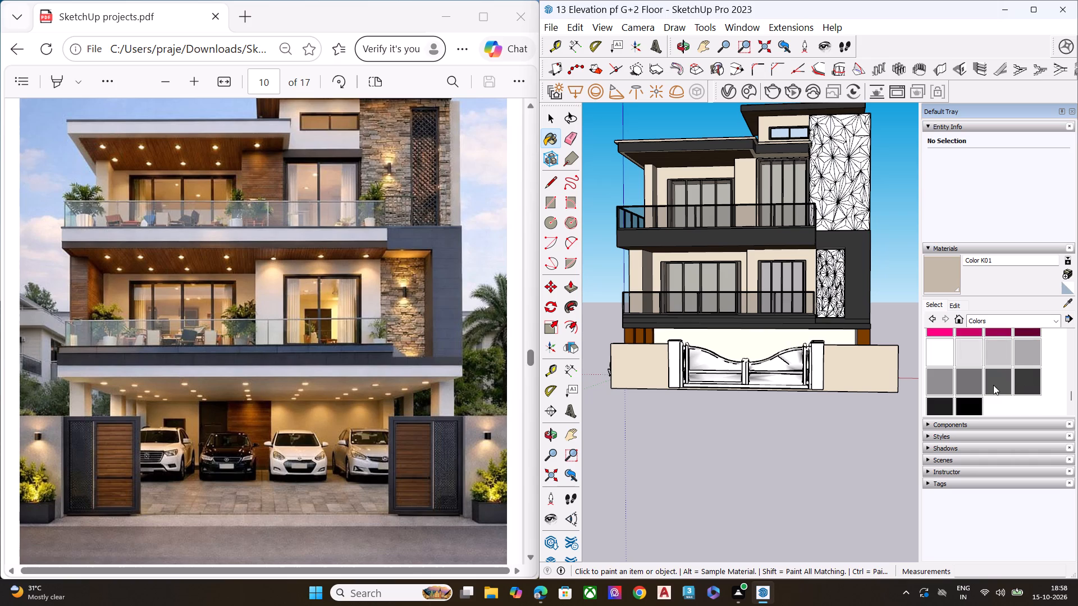
click(993, 385)
click(744, 373)
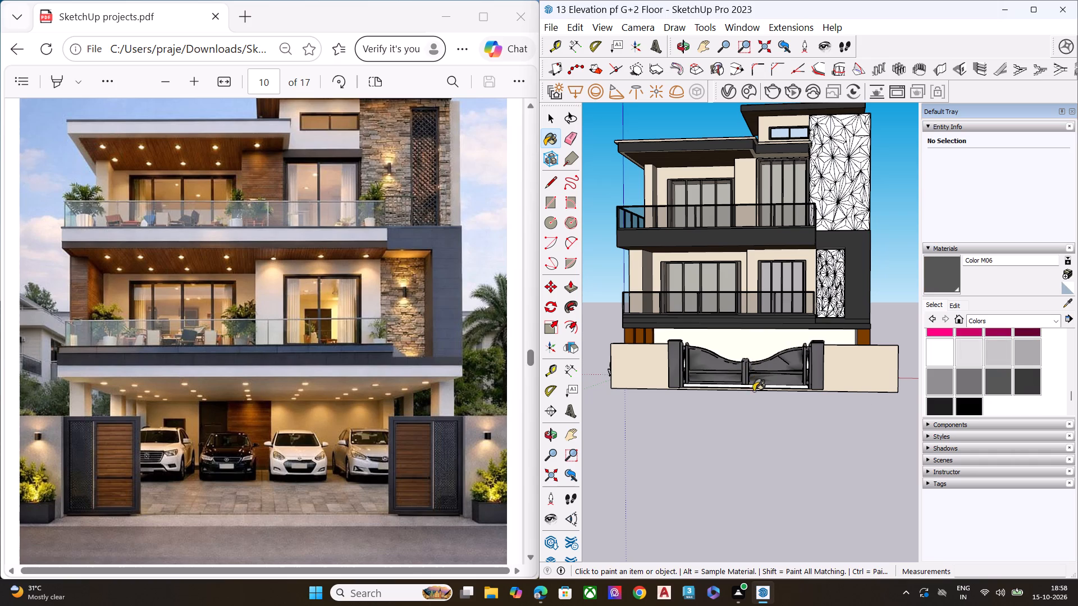
scroll(724, 391, up, 2)
scroll(723, 391, down, 2)
scroll(723, 391, up, 5)
key(space)
middle_drag(794, 378, 722, 479)
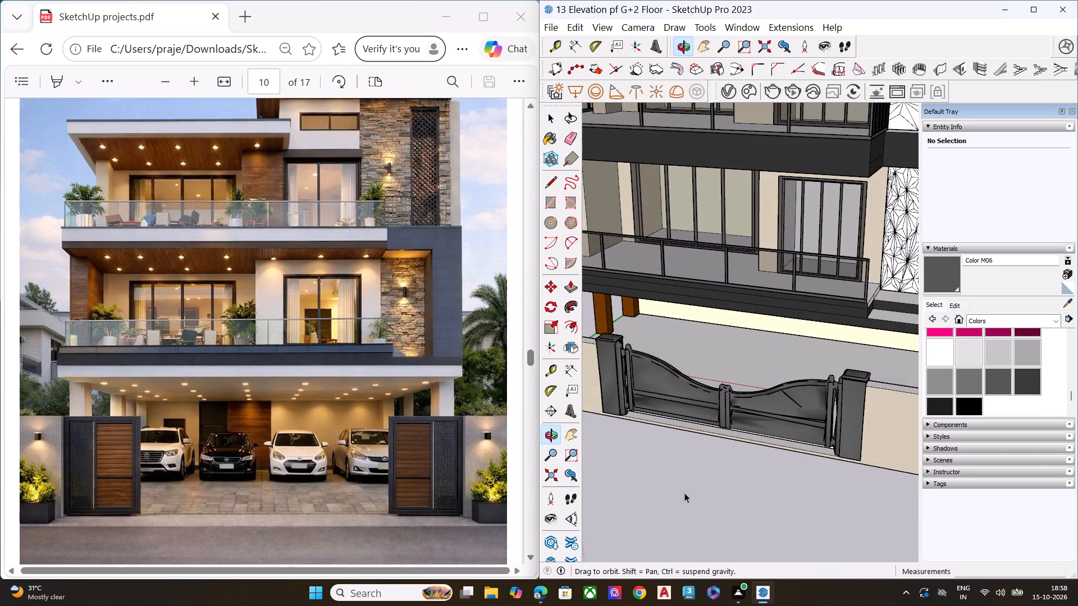
click(684, 493)
Open the Tiles category of online materials in the Chaos Cosmos library through the V-Ray Asset Editor.
click(737, 89)
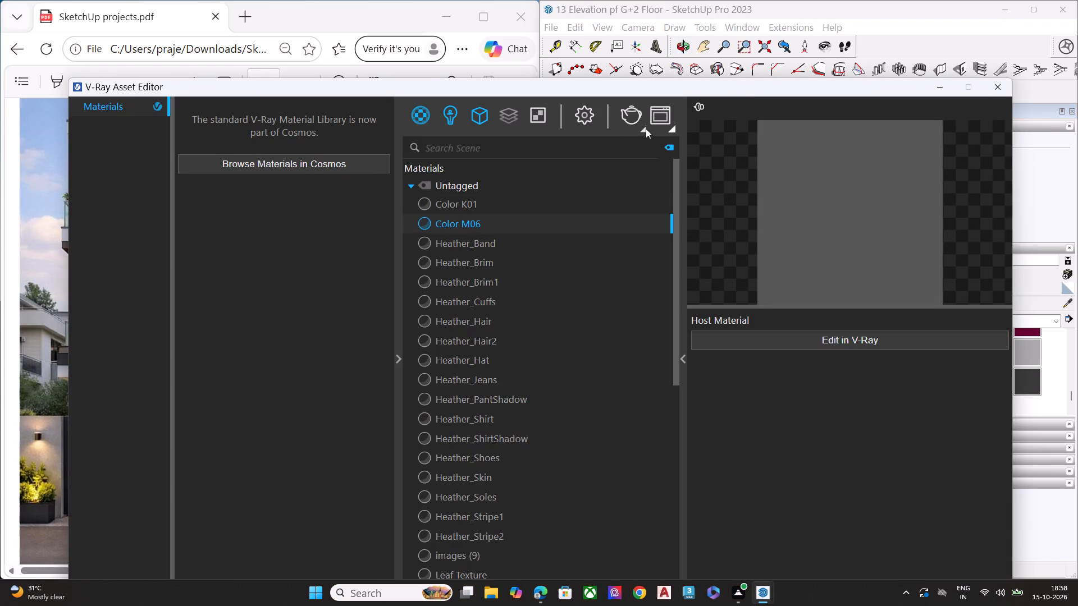
click(375, 157)
click(490, 40)
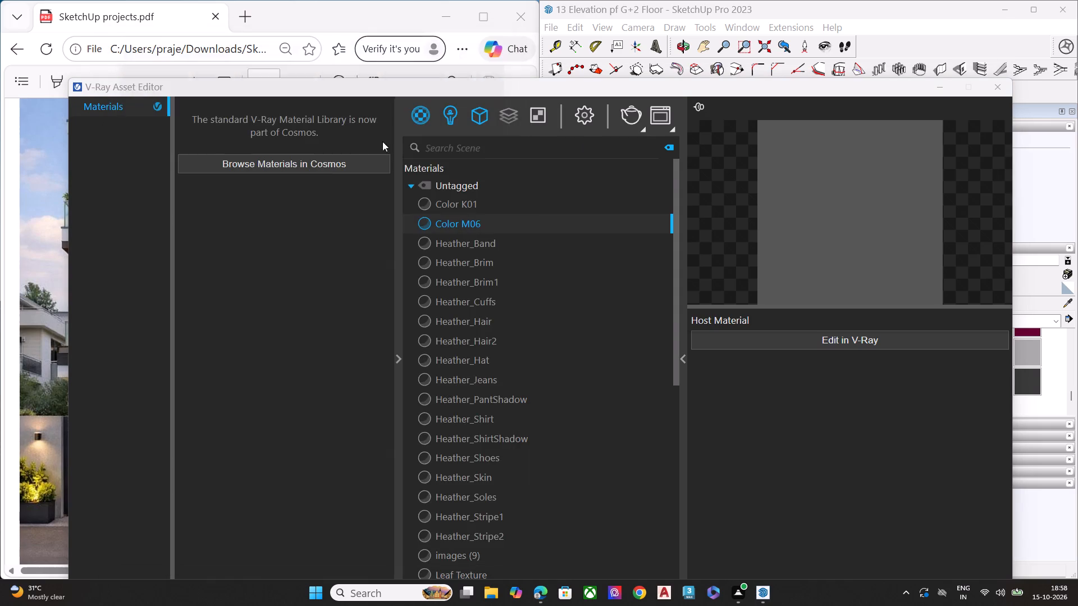
click(327, 162)
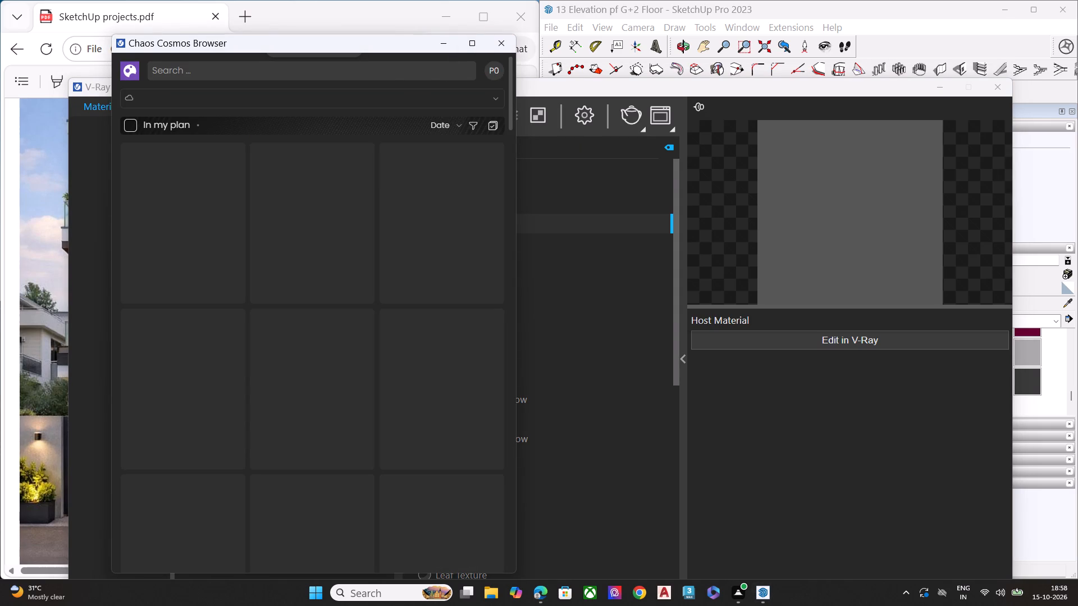
click(377, 66)
click(237, 124)
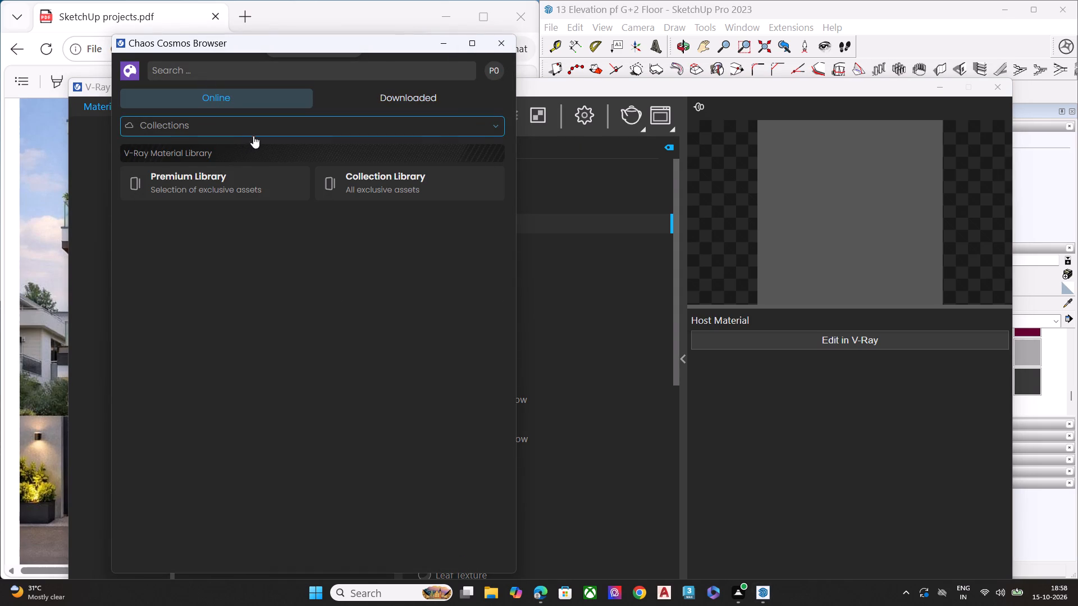
click(259, 132)
click(291, 128)
click(280, 173)
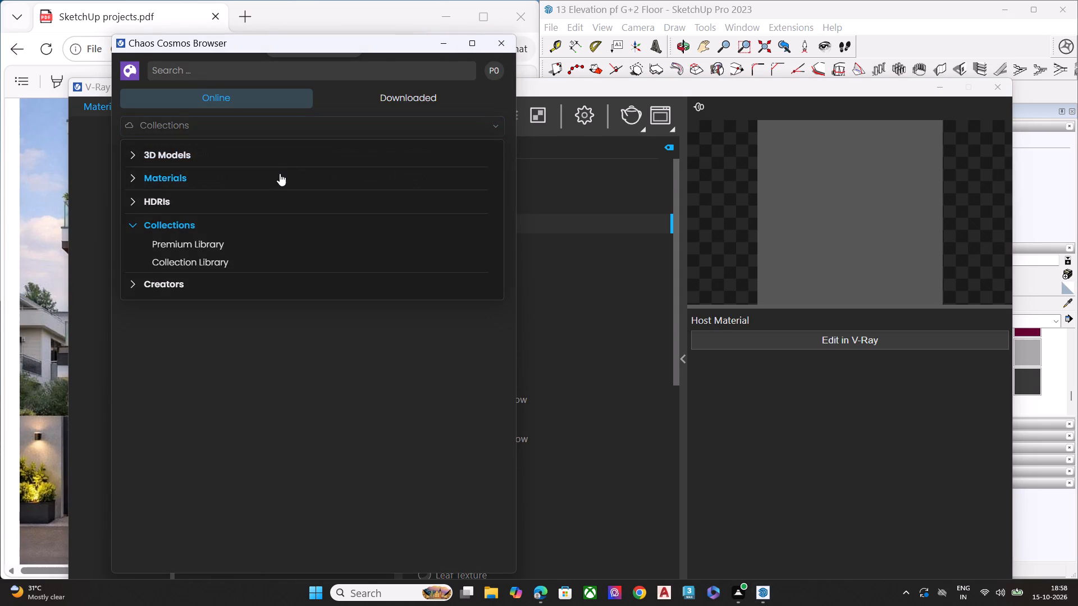
click(188, 361)
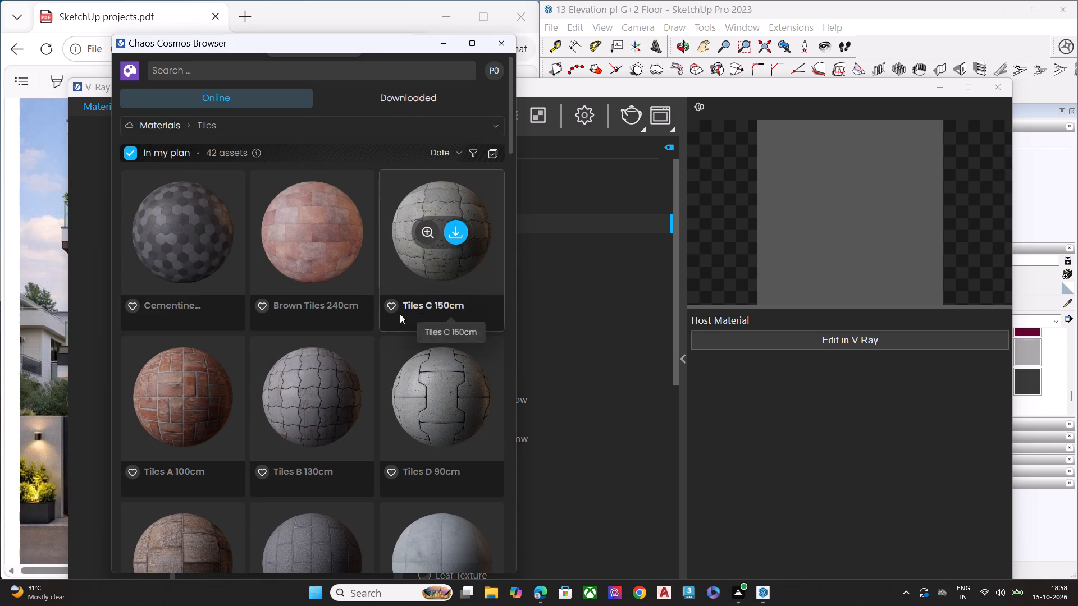
Find the Tiles Simple H01 100cm material and import it into the scene.
scroll(309, 343, down, 3)
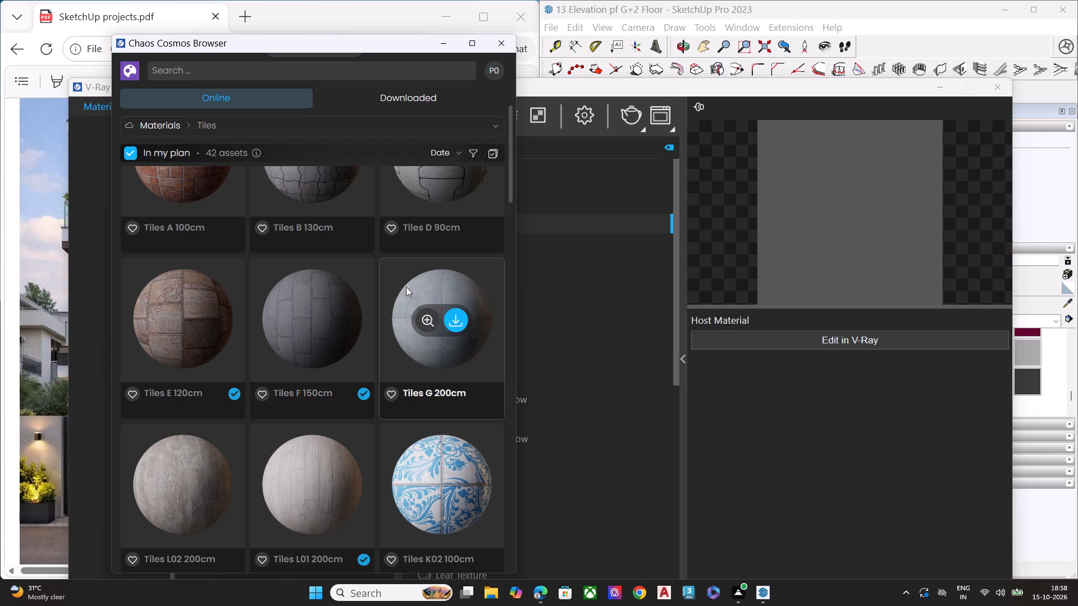
scroll(355, 307, down, 3)
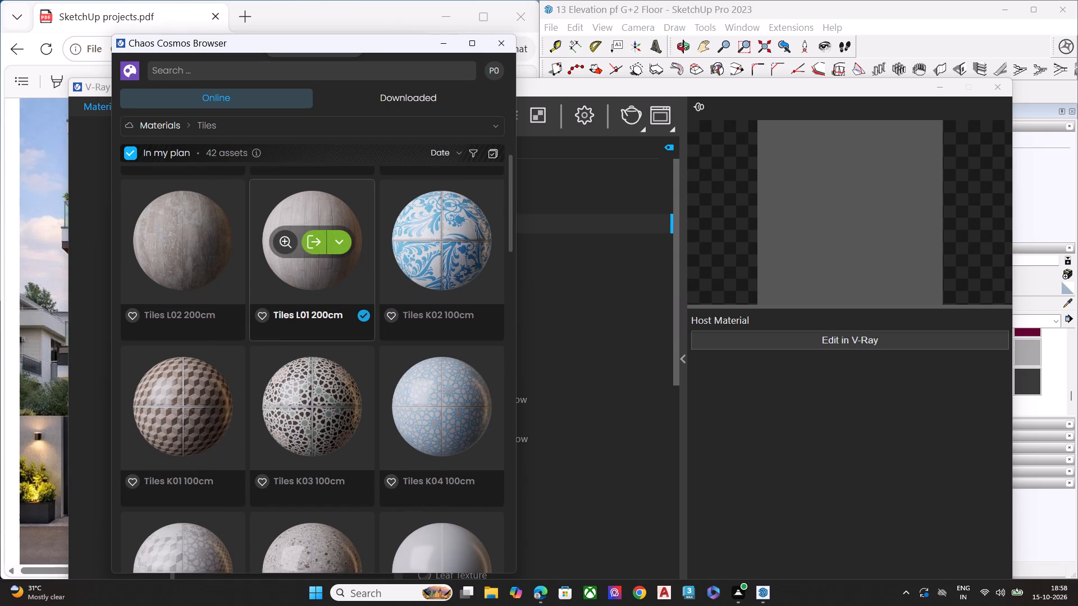
scroll(381, 326, down, 2)
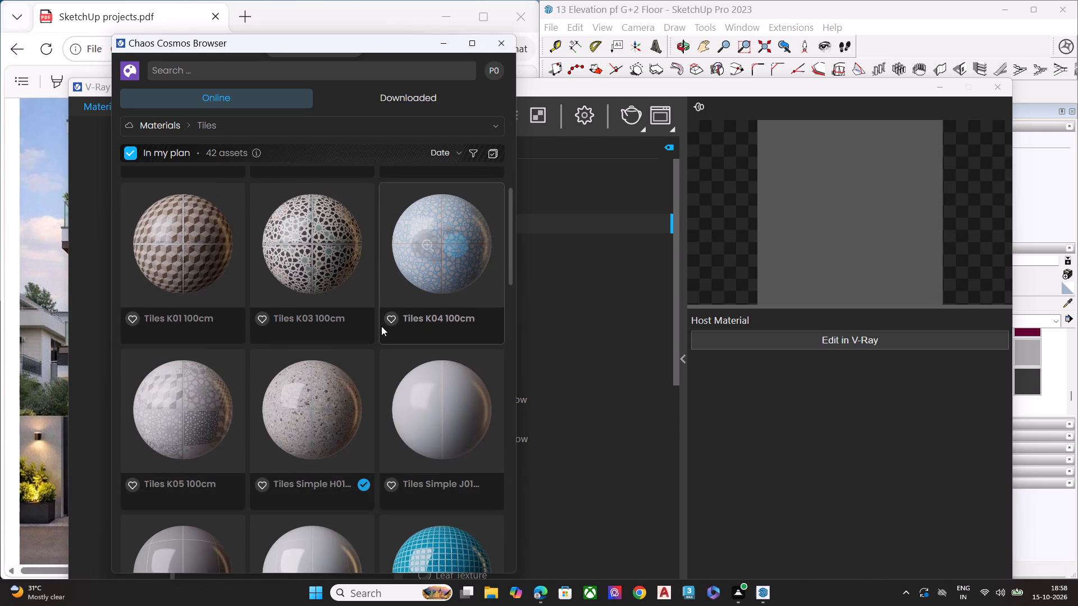
scroll(395, 309, down, 2)
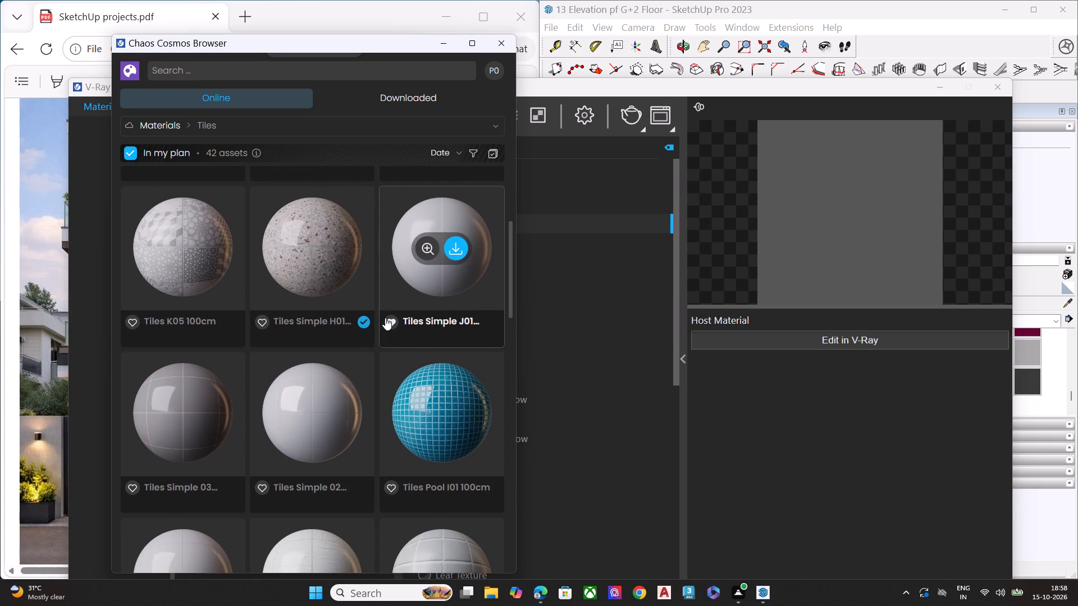
click(321, 257)
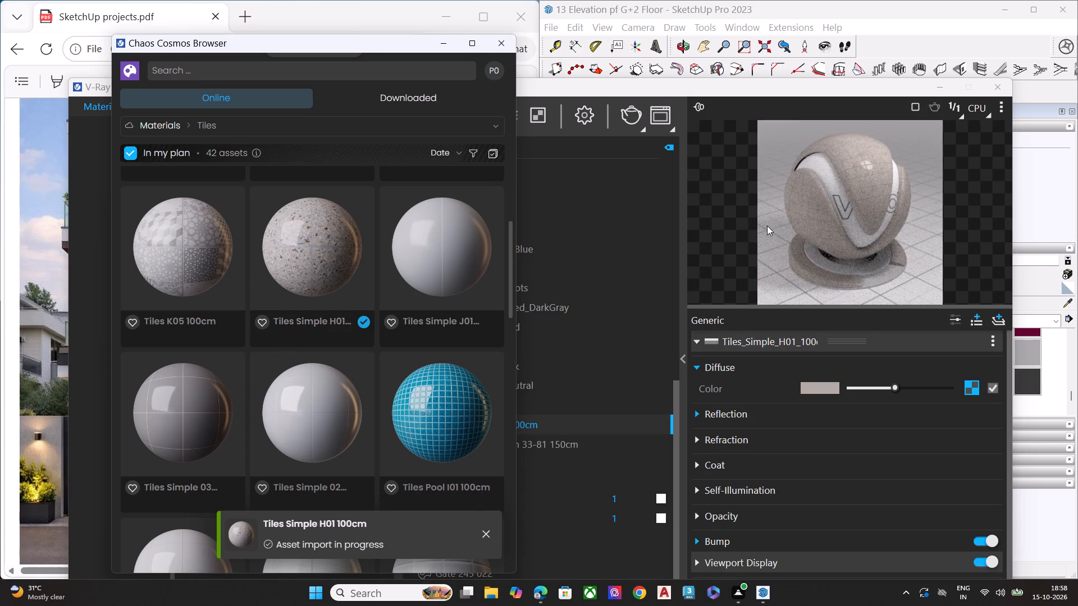
Download the Tiles Simple J01 100cm material, import it into the scene and close the V-Ray Asset Editor.
click(454, 244)
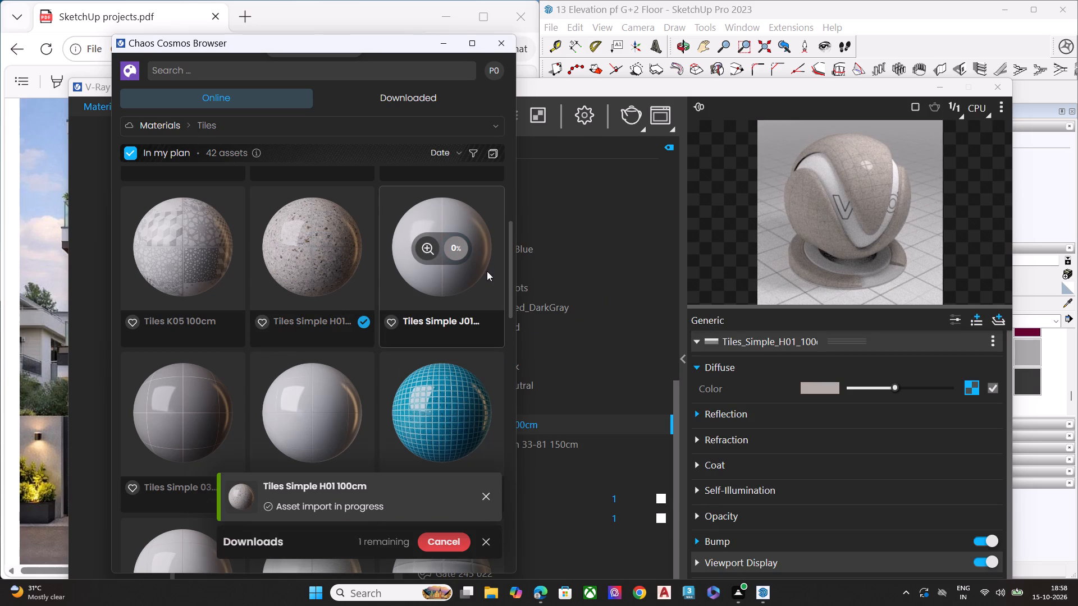
drag(816, 89, 704, 108)
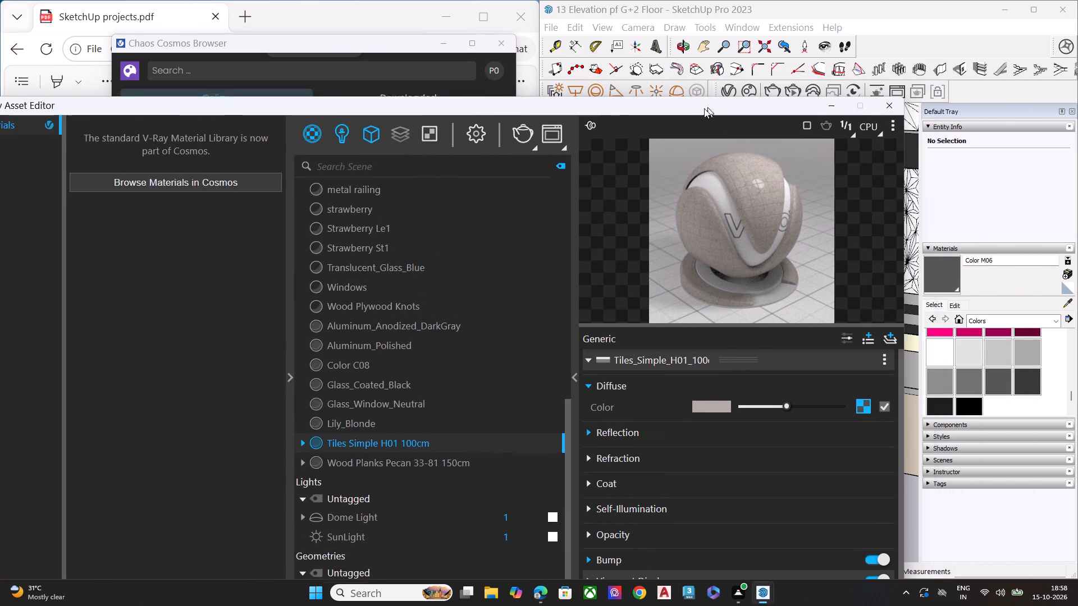
drag(704, 108, 569, 88)
click(417, 40)
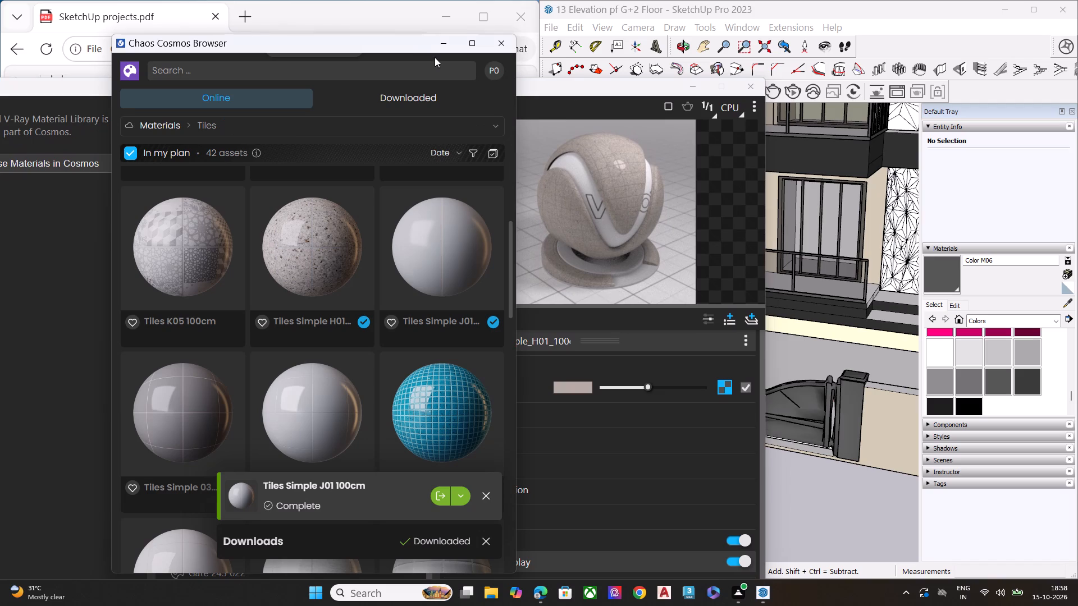
scroll(867, 206, down, 14)
scroll(870, 288, up, 1)
scroll(870, 290, down, 2)
middle_drag(857, 337, 861, 239)
scroll(861, 239, up, 5)
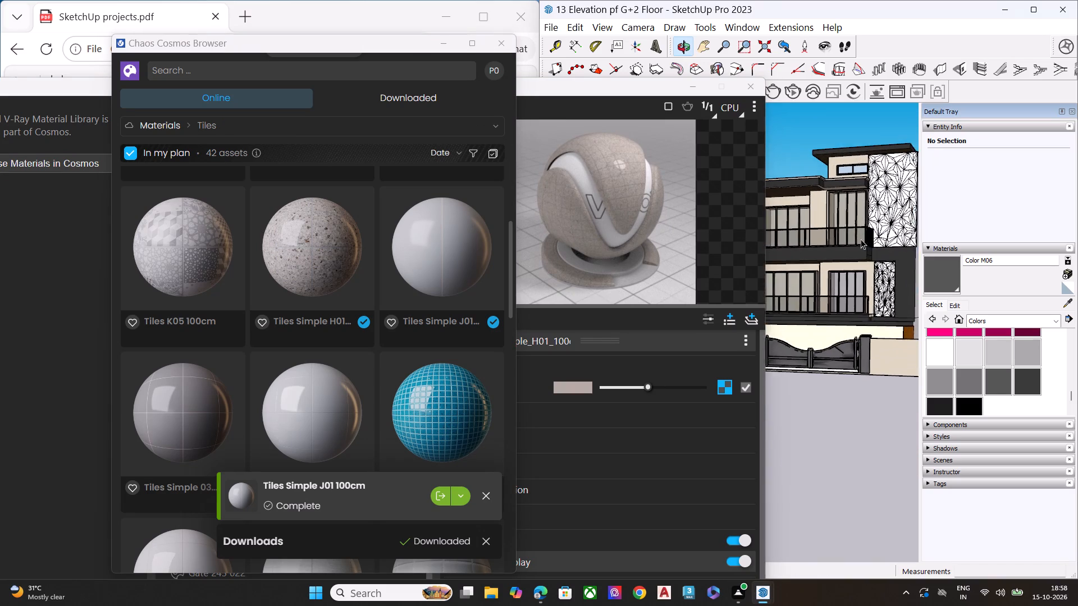
scroll(861, 239, up, 2)
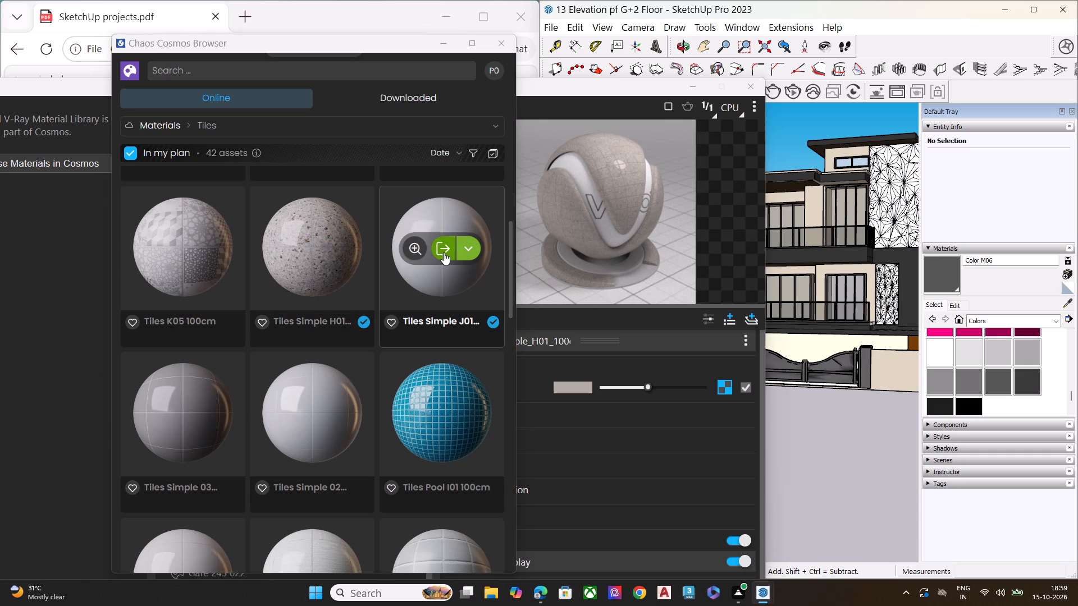
click(443, 252)
drag(421, 44, 419, 48)
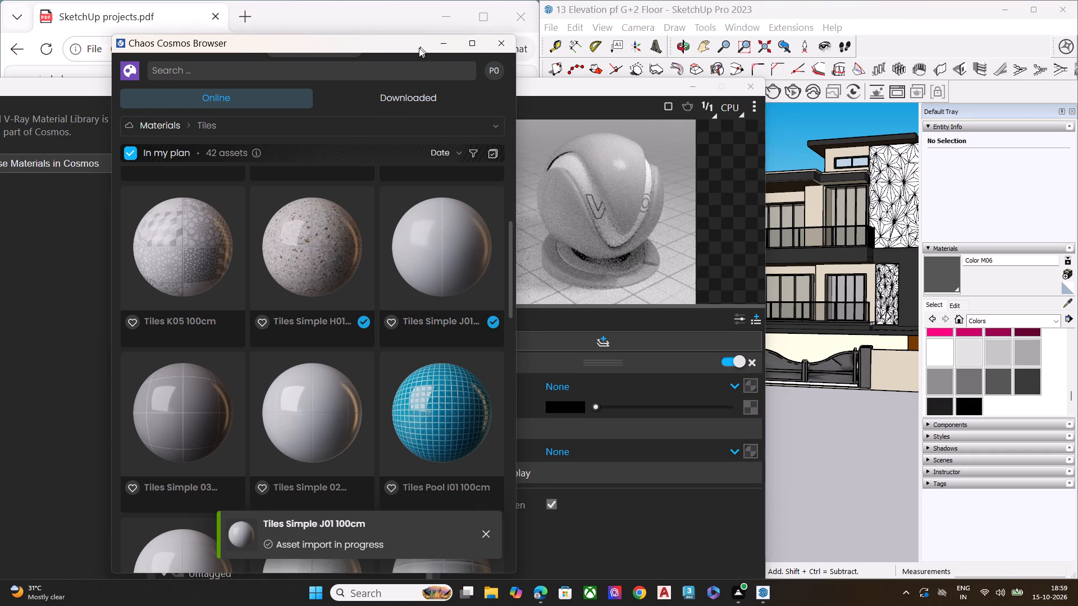
drag(419, 48, 207, 512)
click(238, 306)
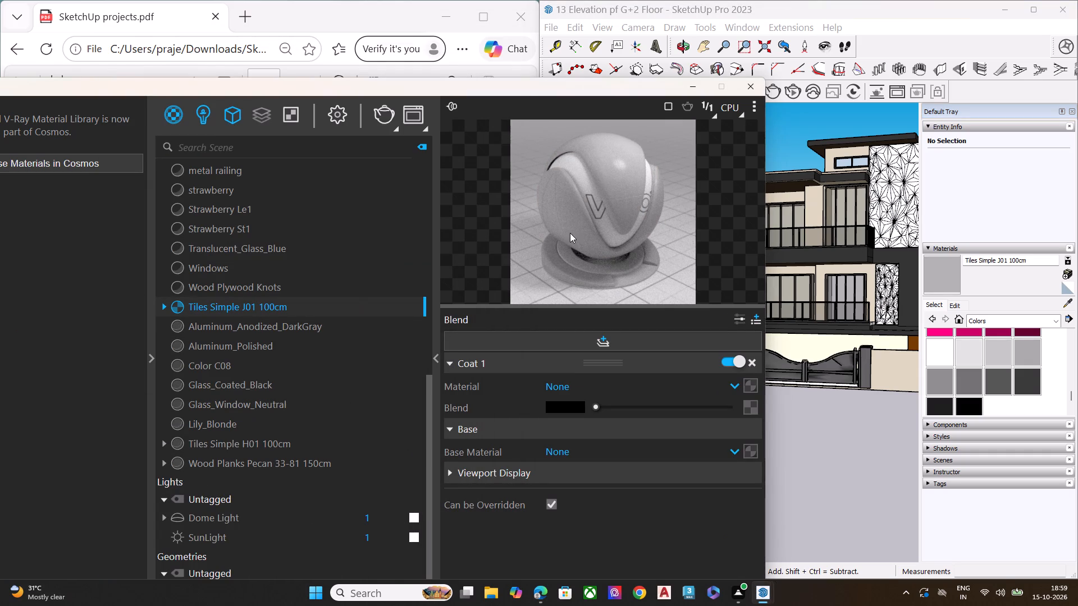
click(753, 85)
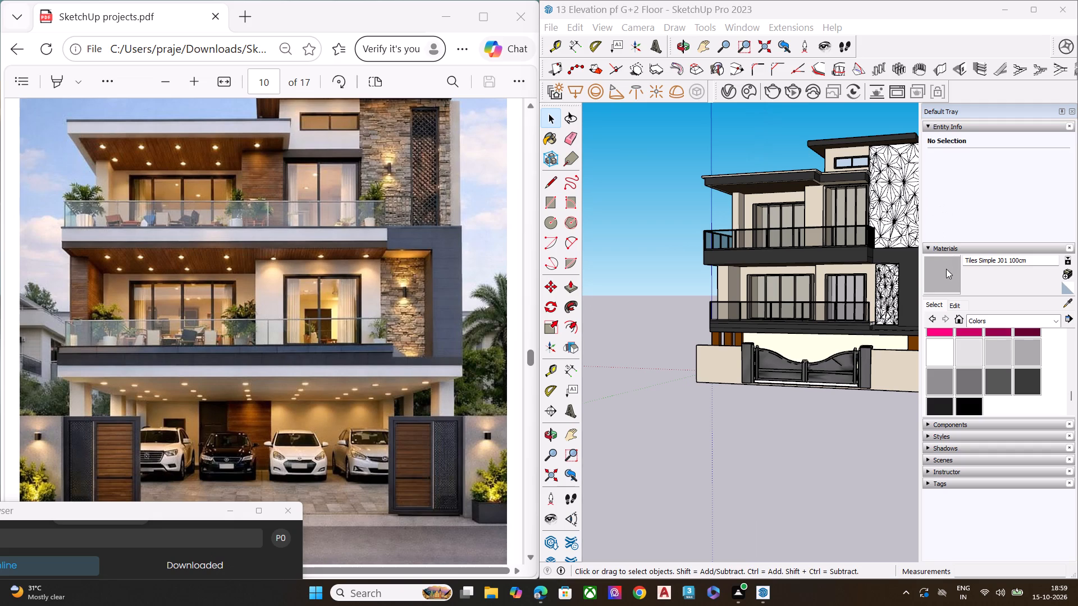
Paint the second-floor and first-floor balcony floors and the top of the ground slab with Tiles Simple J01 100cm.
click(946, 269)
scroll(662, 377, down, 6)
middle_drag(803, 365, 659, 497)
scroll(711, 293, up, 3)
scroll(713, 291, down, 1)
scroll(713, 291, up, 3)
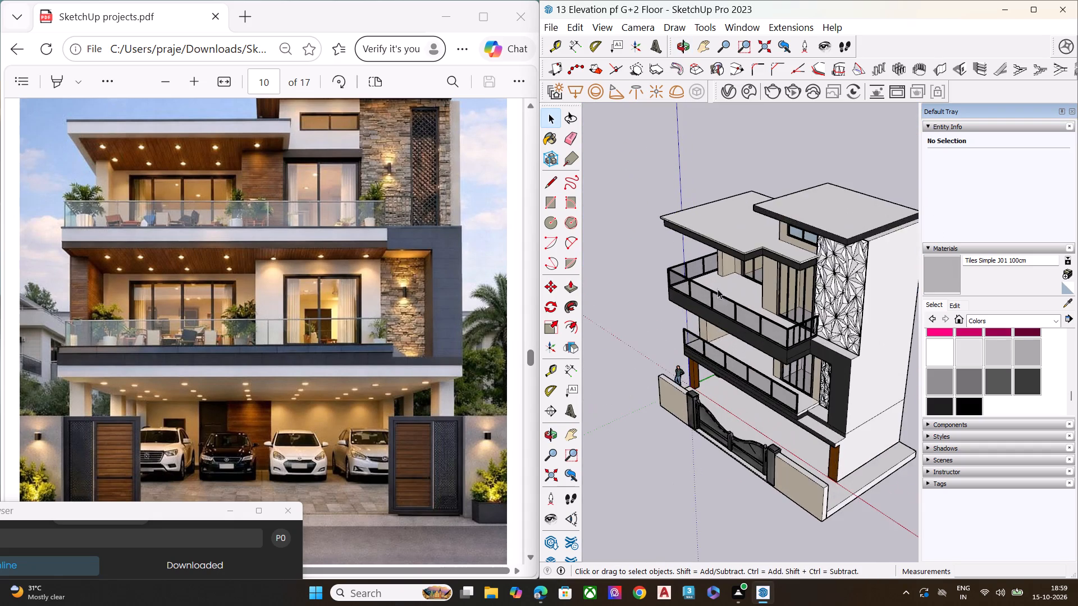
scroll(747, 283, down, 1)
scroll(747, 283, up, 5)
click(942, 271)
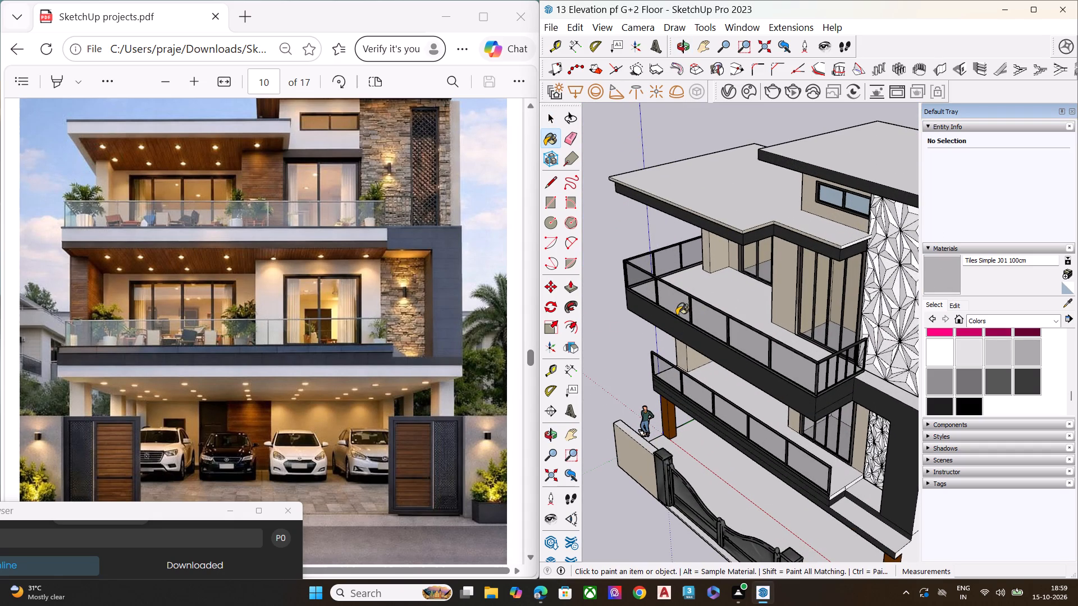
click(733, 299)
scroll(650, 368, down, 8)
middle_drag(723, 434, 693, 440)
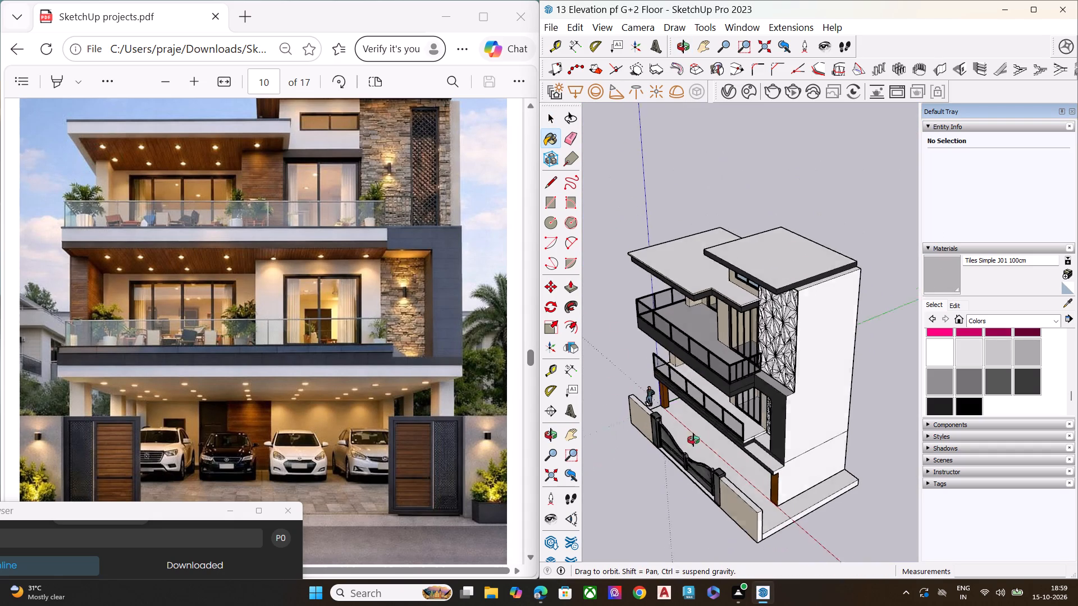
middle_drag(693, 440, 702, 415)
scroll(702, 415, up, 8)
click(811, 426)
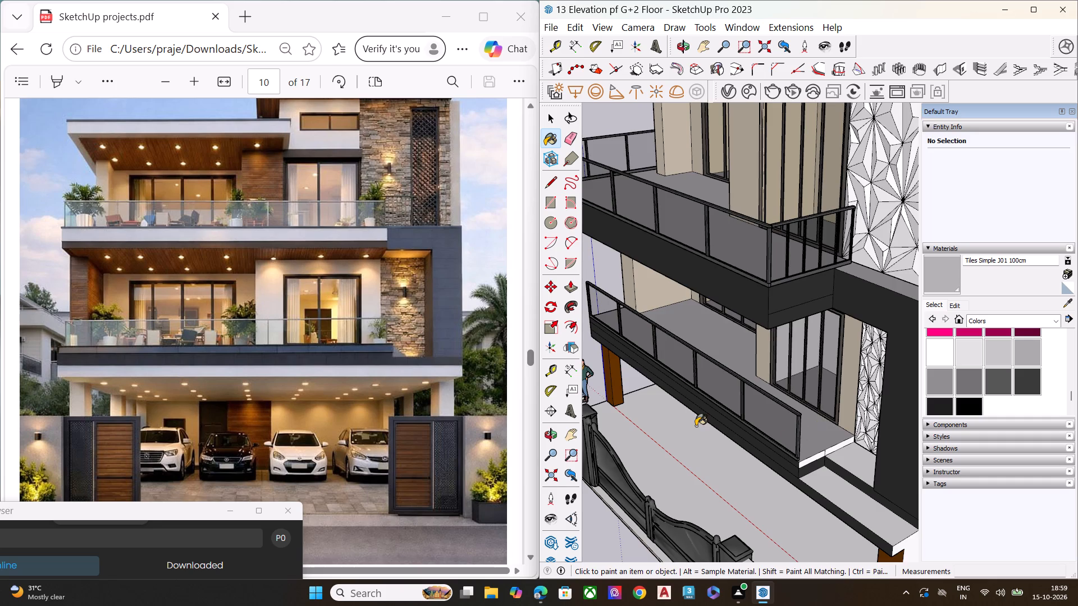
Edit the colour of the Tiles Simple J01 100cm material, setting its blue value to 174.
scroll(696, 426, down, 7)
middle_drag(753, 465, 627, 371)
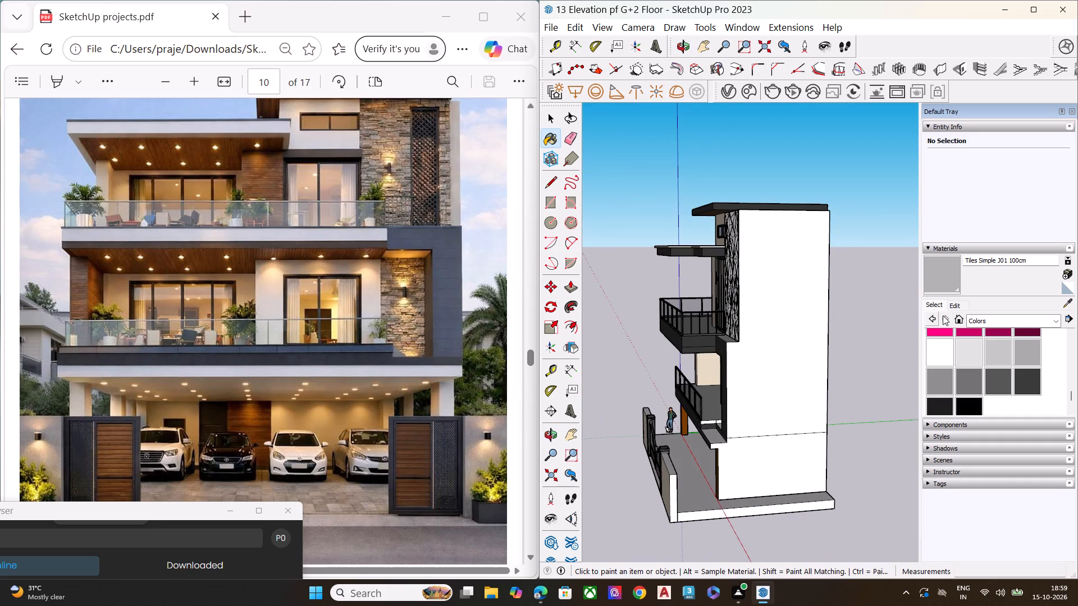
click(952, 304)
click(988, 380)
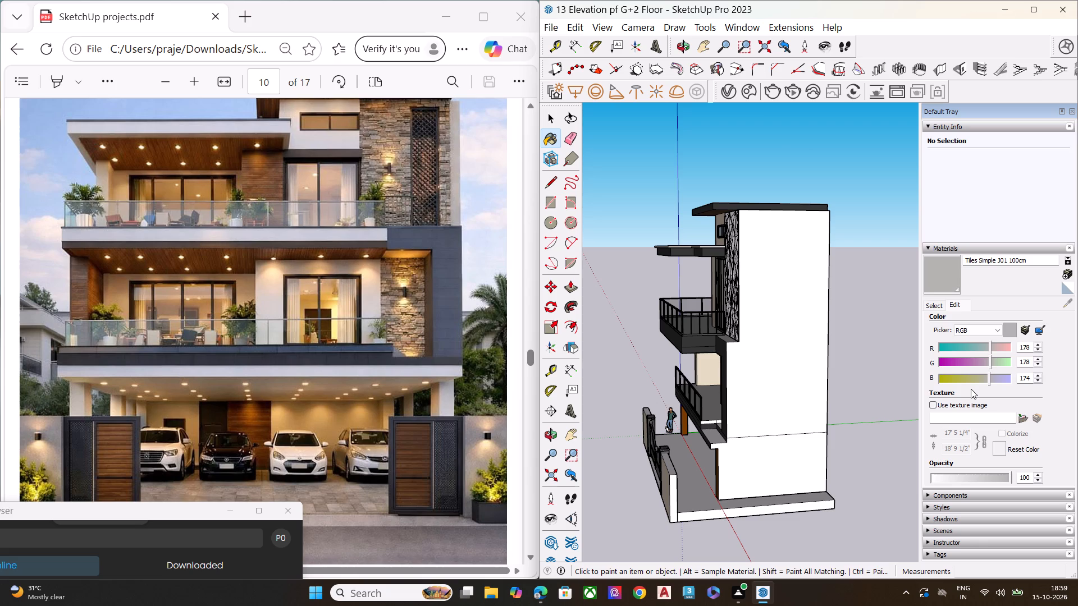
Delete the Tiles Simple J01 100cm material from the scene in the V-Ray Asset Editor and close the editor.
click(730, 98)
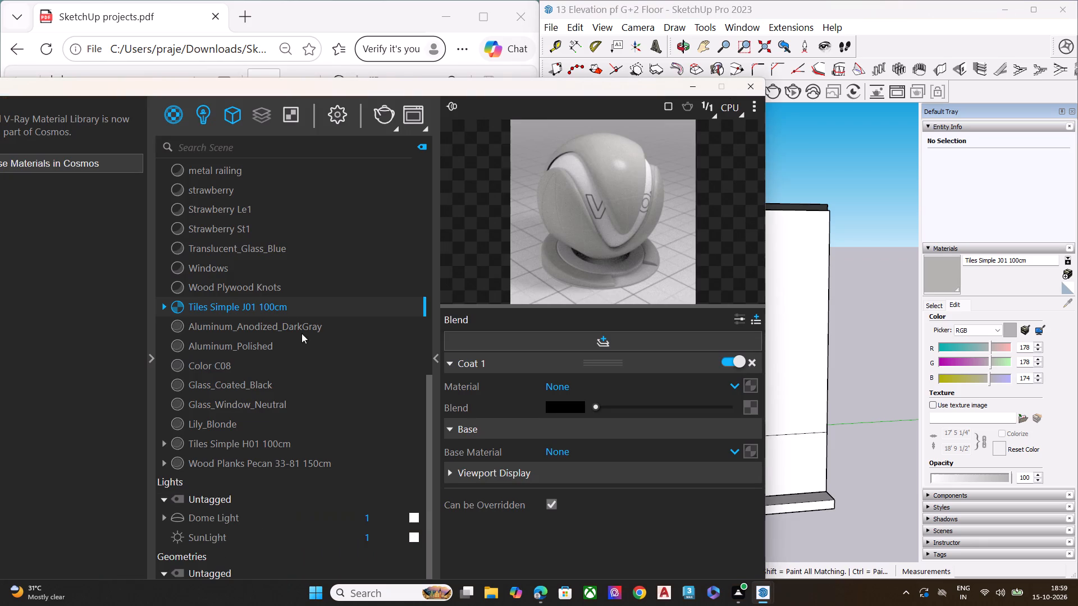
right_click(295, 302)
click(324, 460)
click(556, 296)
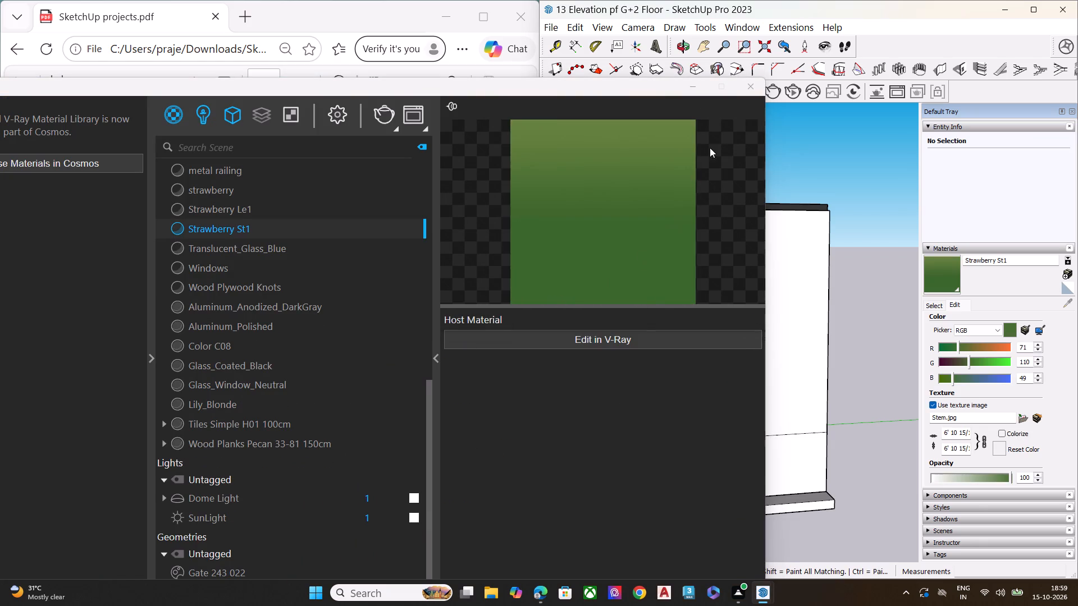
click(739, 94)
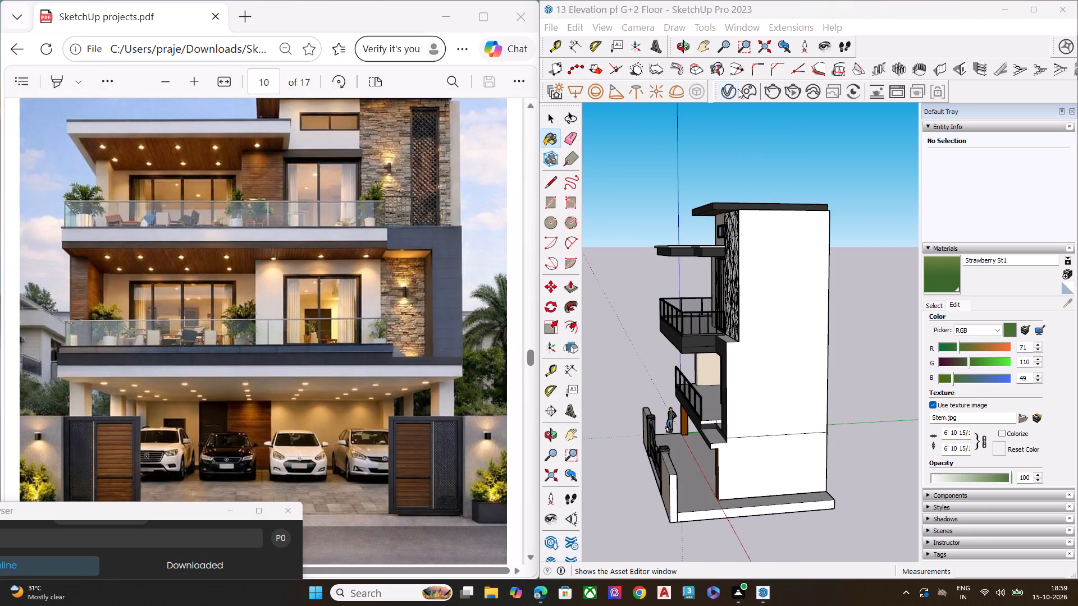
Open the Tiles category of online materials in the Chaos Cosmos library through the V-Ray Asset Editor.
click(727, 98)
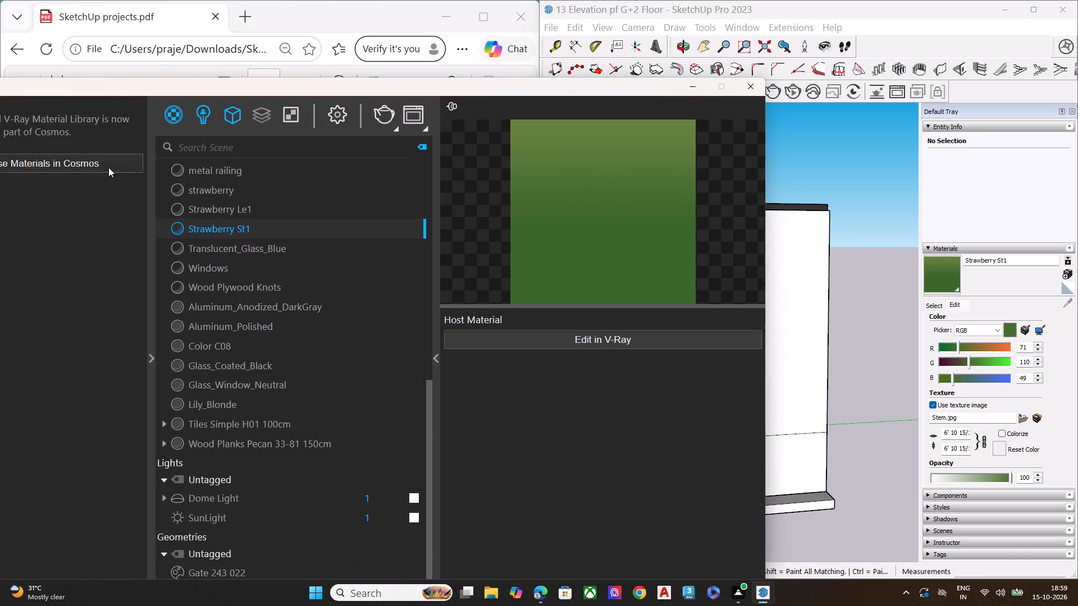
click(108, 167)
drag(150, 508, 376, 139)
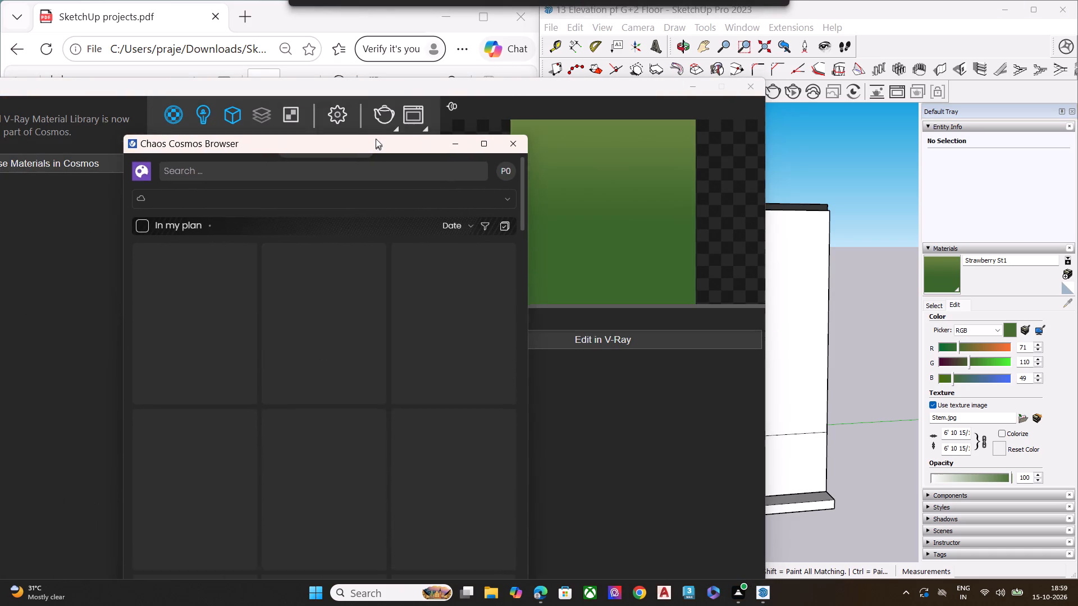
drag(376, 139, 332, 30)
click(245, 118)
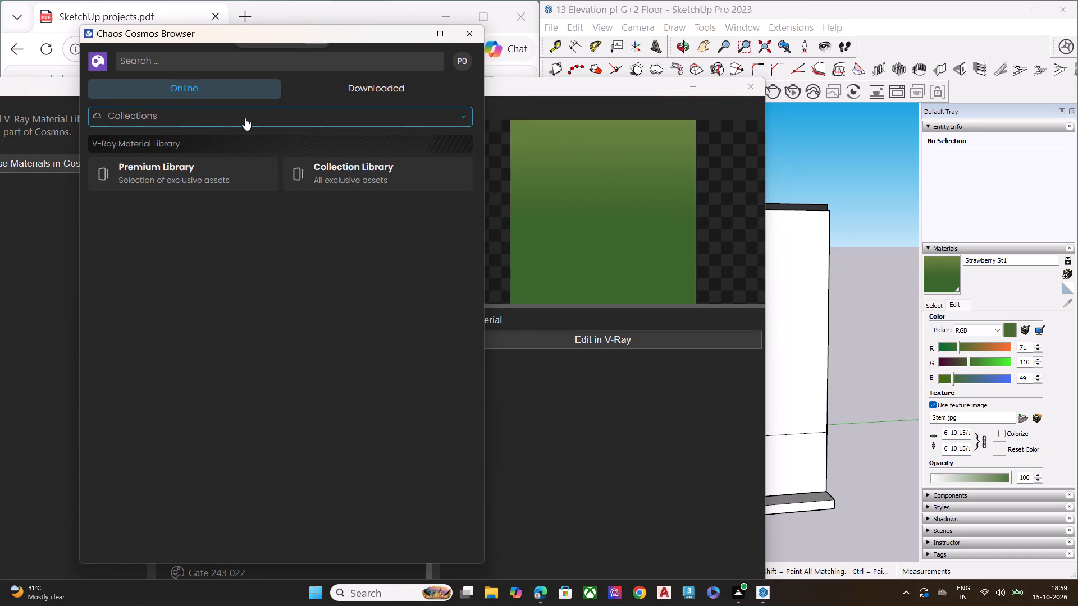
click(154, 169)
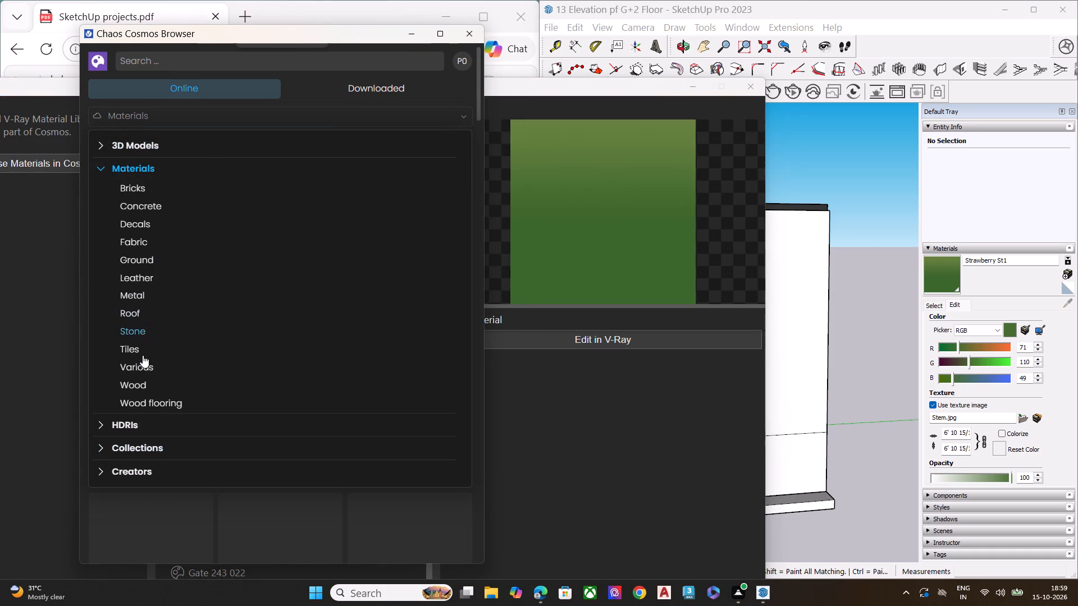
click(145, 351)
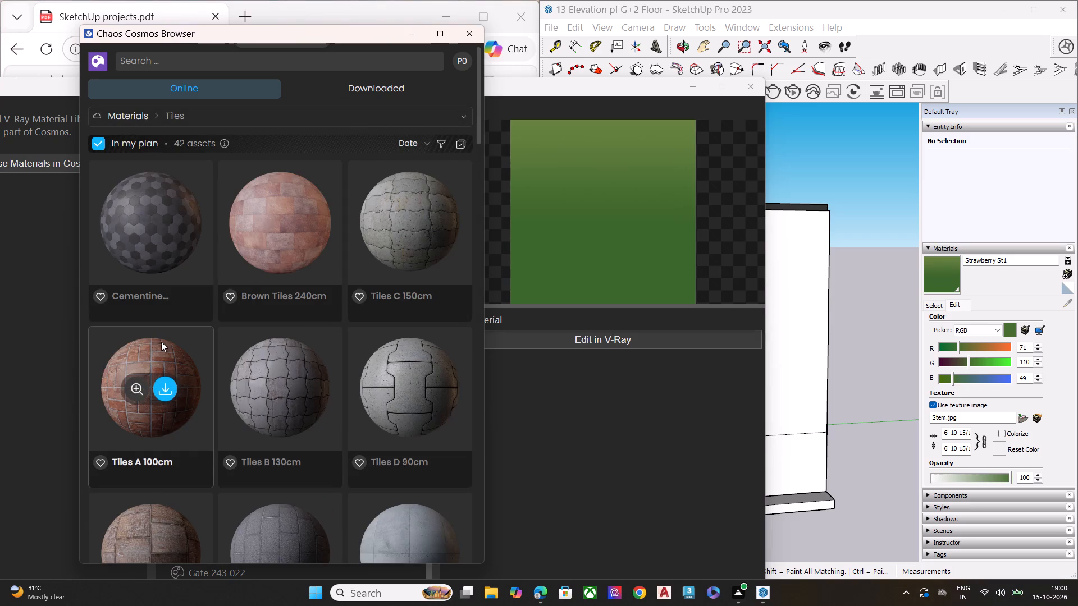
Find the Tiles Simple 02 100cm material among the online tiles and download it.
scroll(275, 350, down, 8)
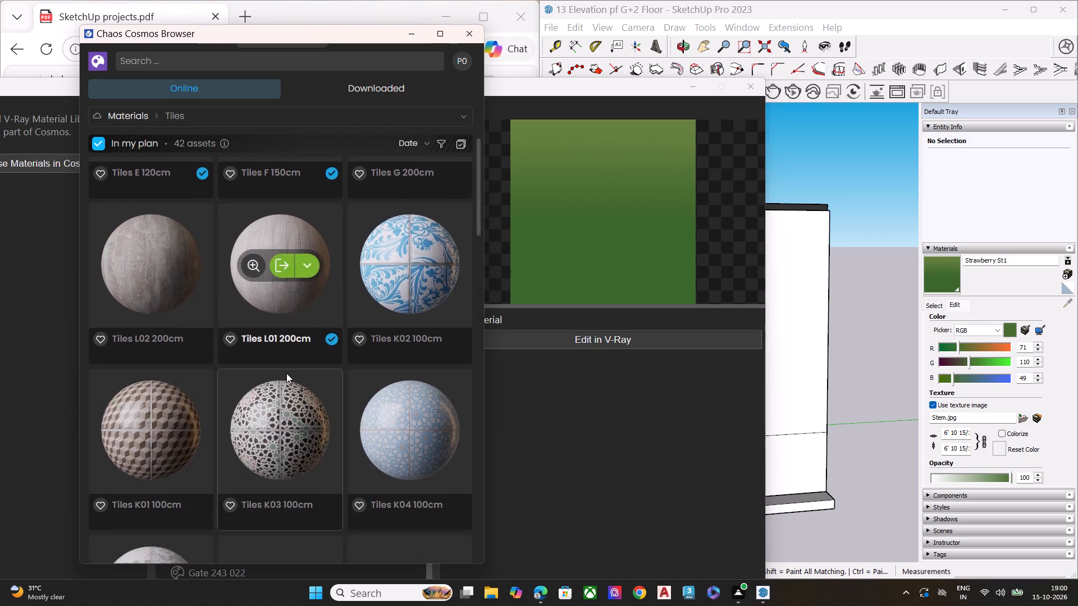
scroll(286, 373, up, 4)
scroll(286, 373, down, 3)
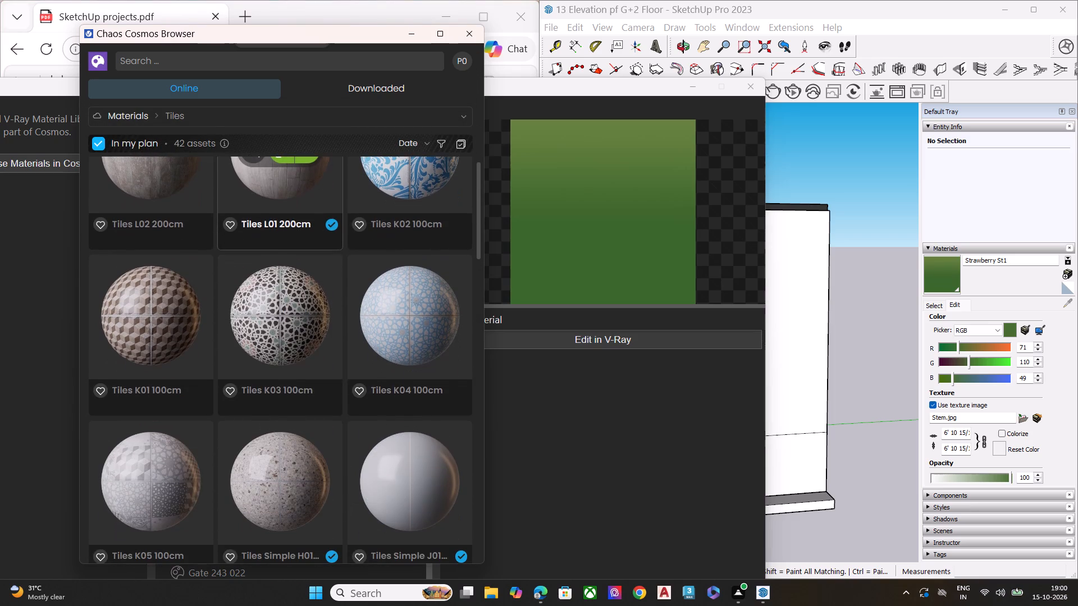
scroll(286, 373, down, 4)
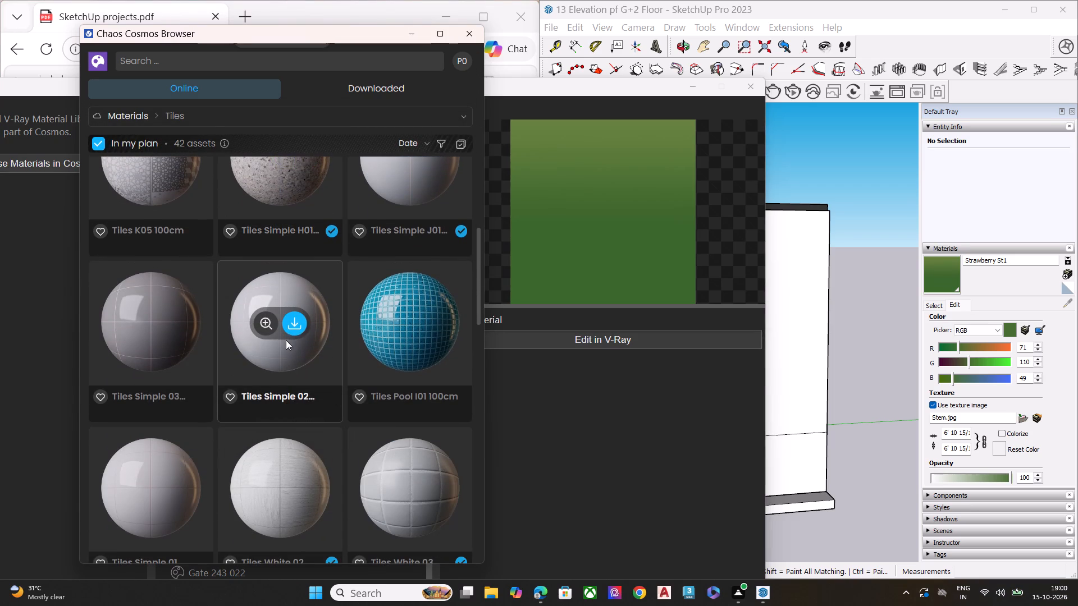
click(300, 316)
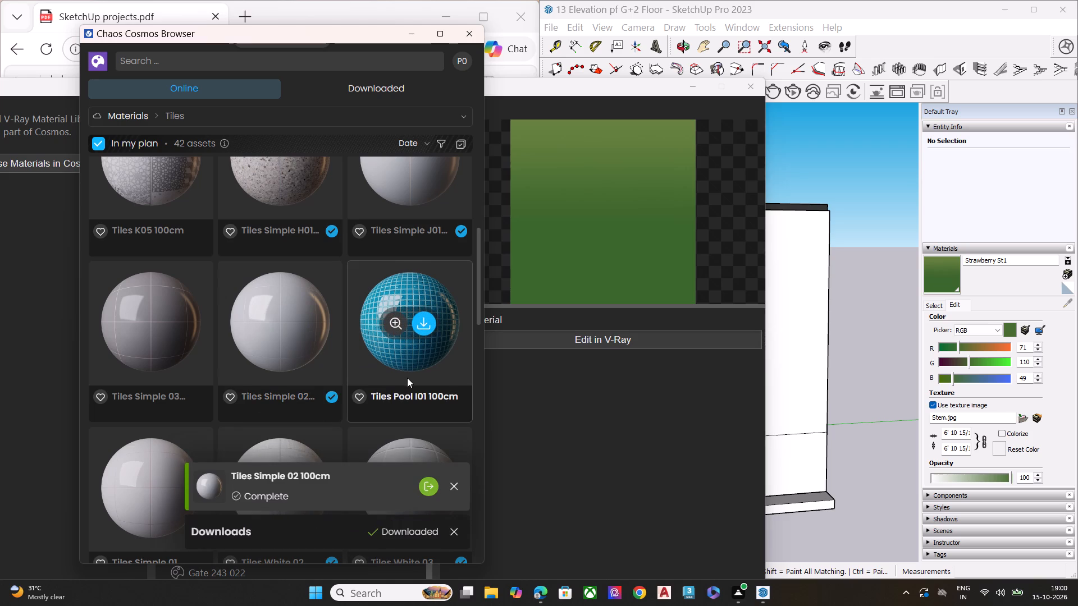
scroll(407, 378, down, 2)
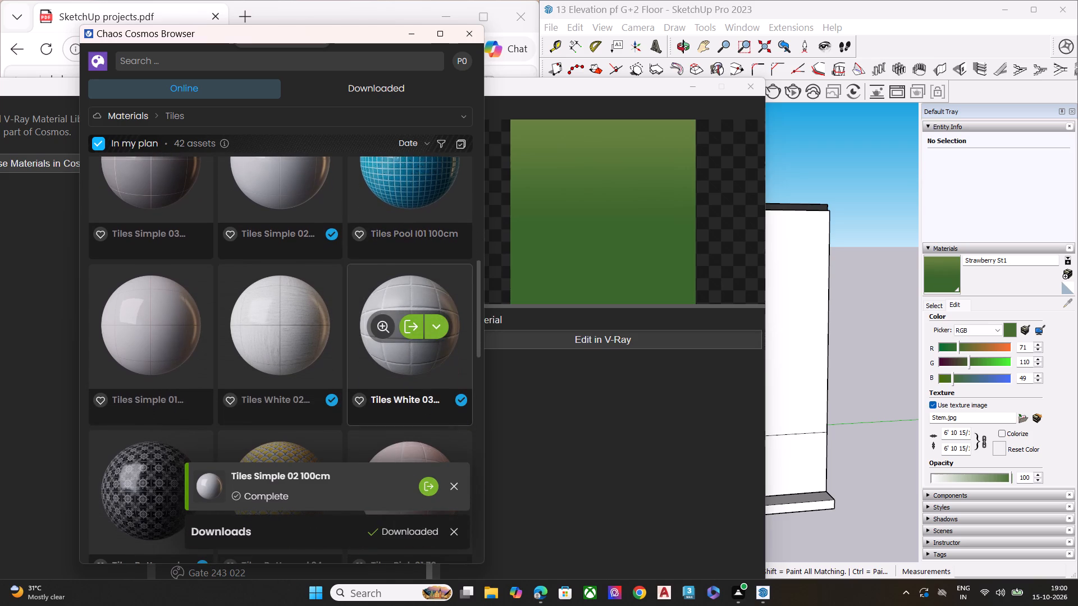
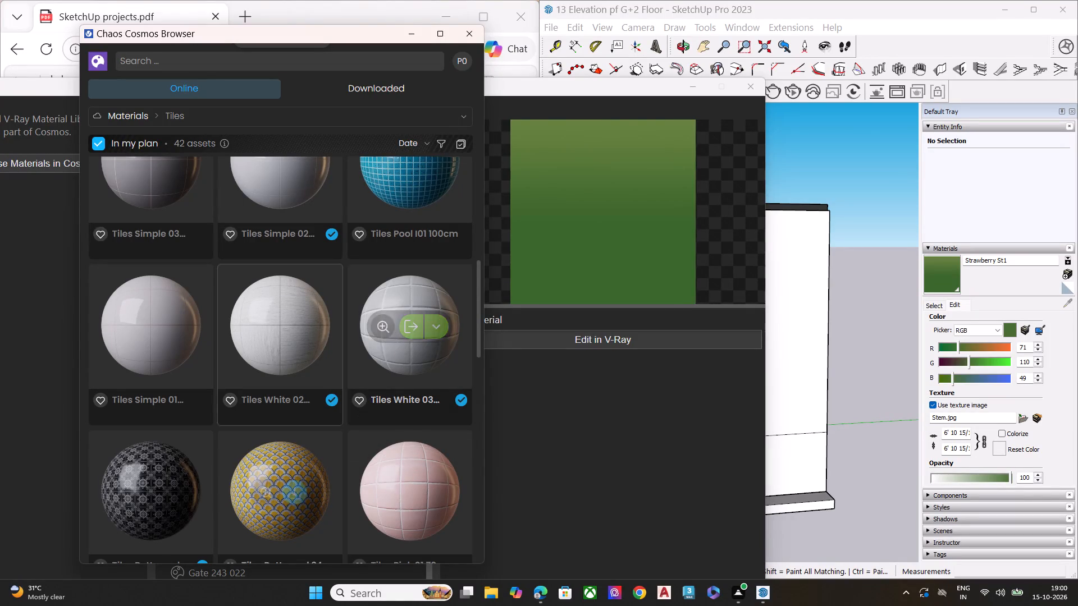
Import the Tiles White 03 60cm and Tiles White 02 160cm materials from the Cosmos library into the scene.
click(408, 327)
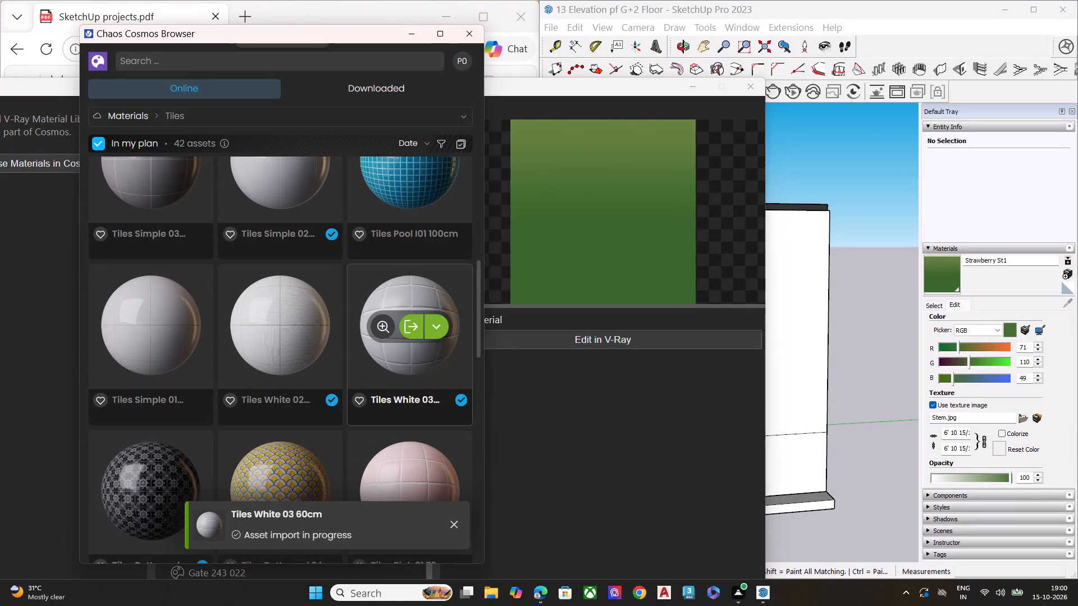
click(285, 332)
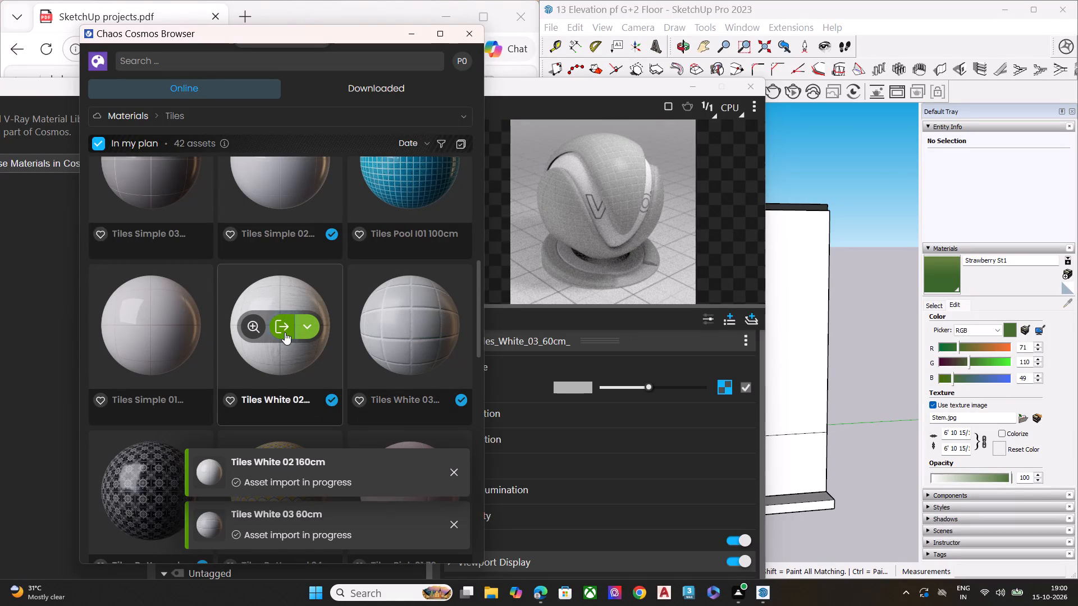
scroll(371, 319, down, 2)
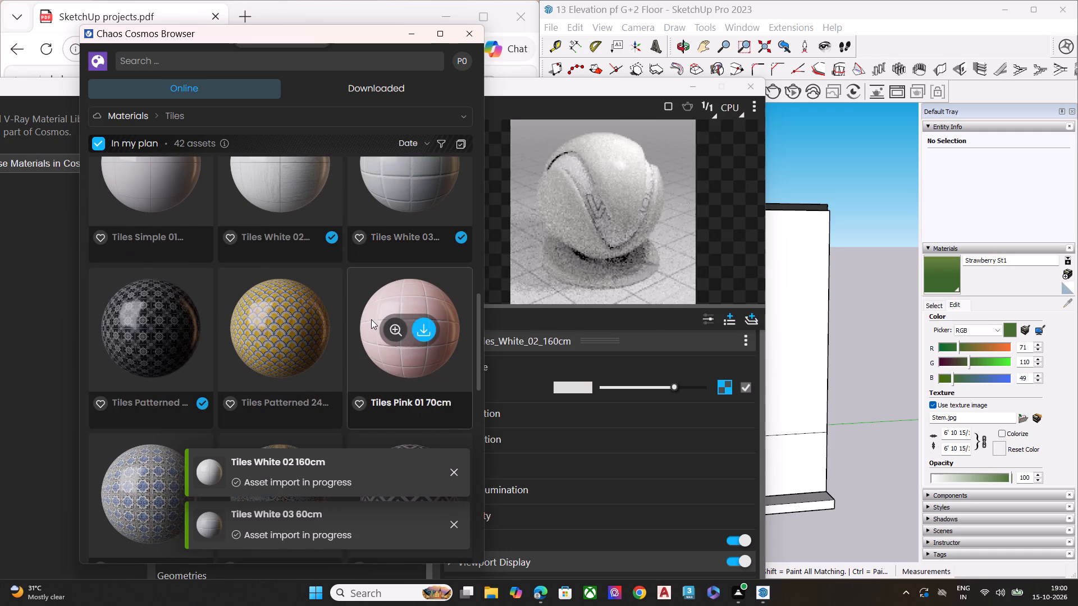
scroll(371, 319, up, 4)
click(409, 35)
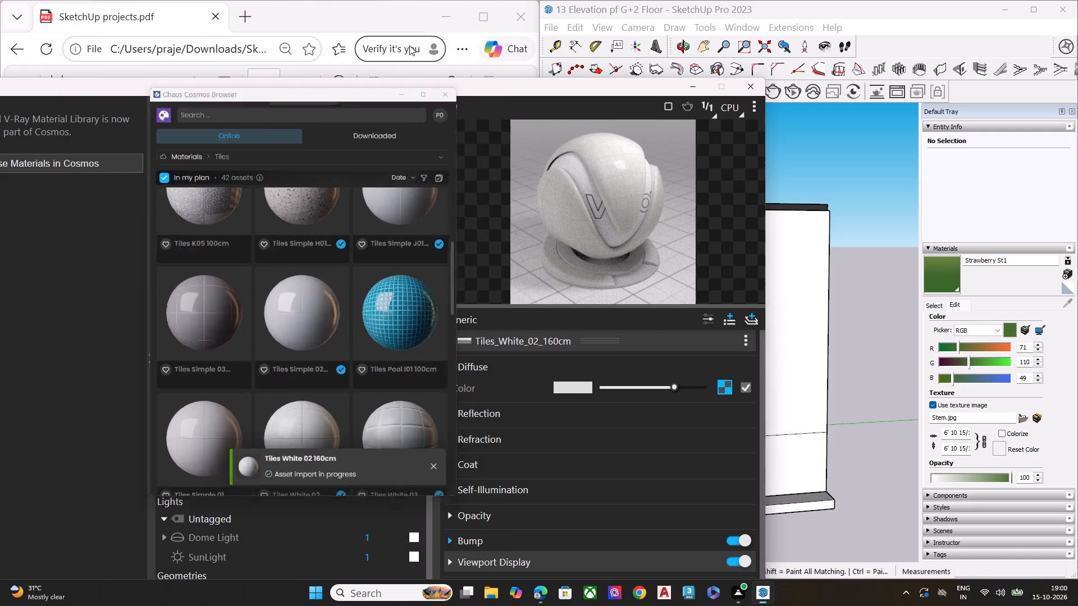
Delete the Tiles White 03 60cm material from the scene.
click(249, 469)
right_click(255, 465)
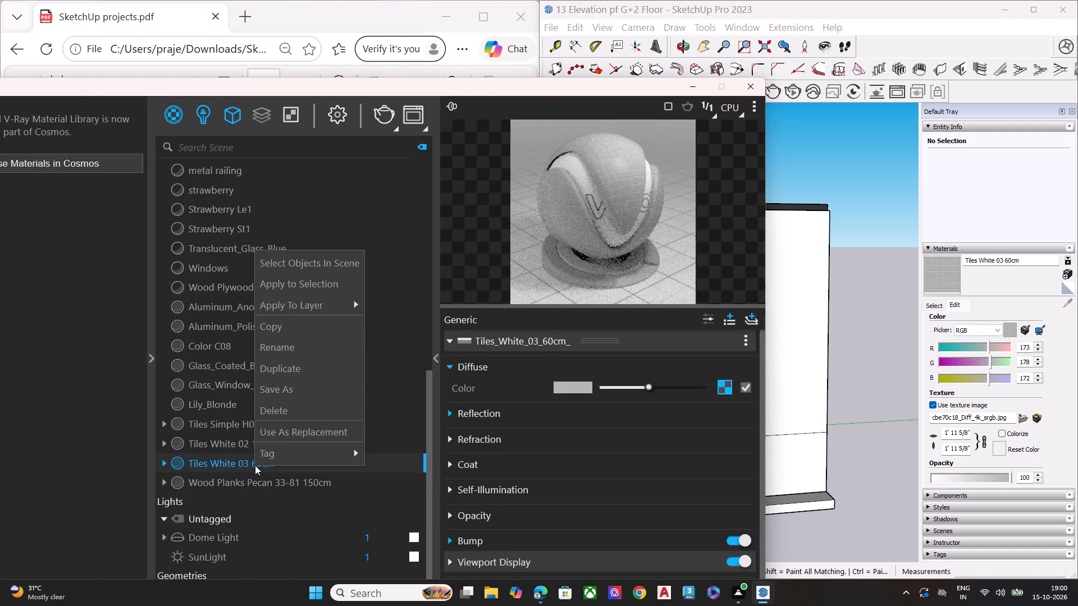
click(286, 407)
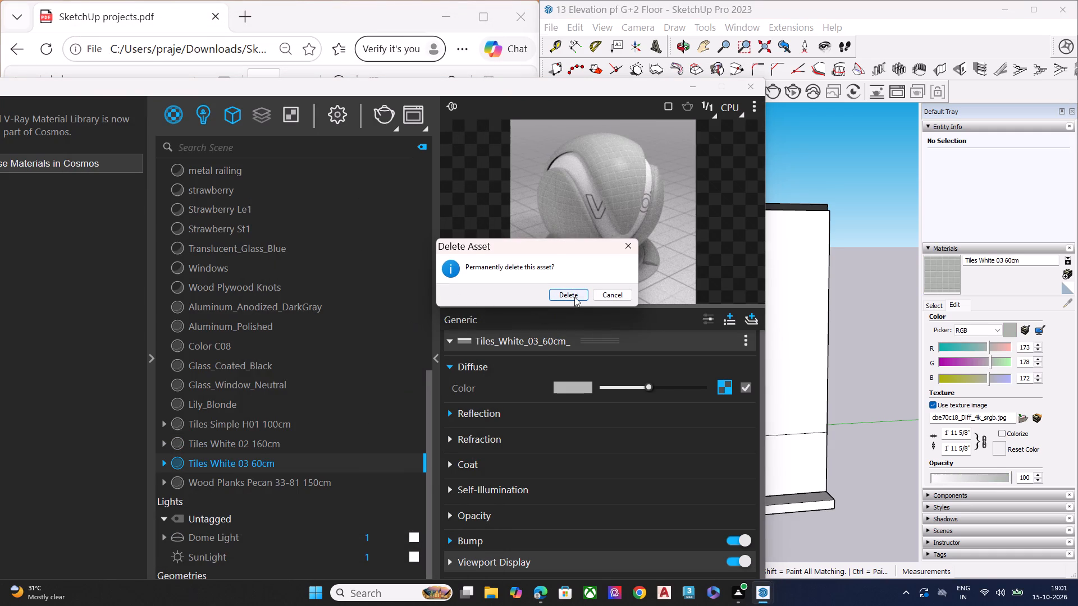
click(574, 297)
Paint the upper and lower balcony floors with the Tiles White 02 160cm material.
click(294, 441)
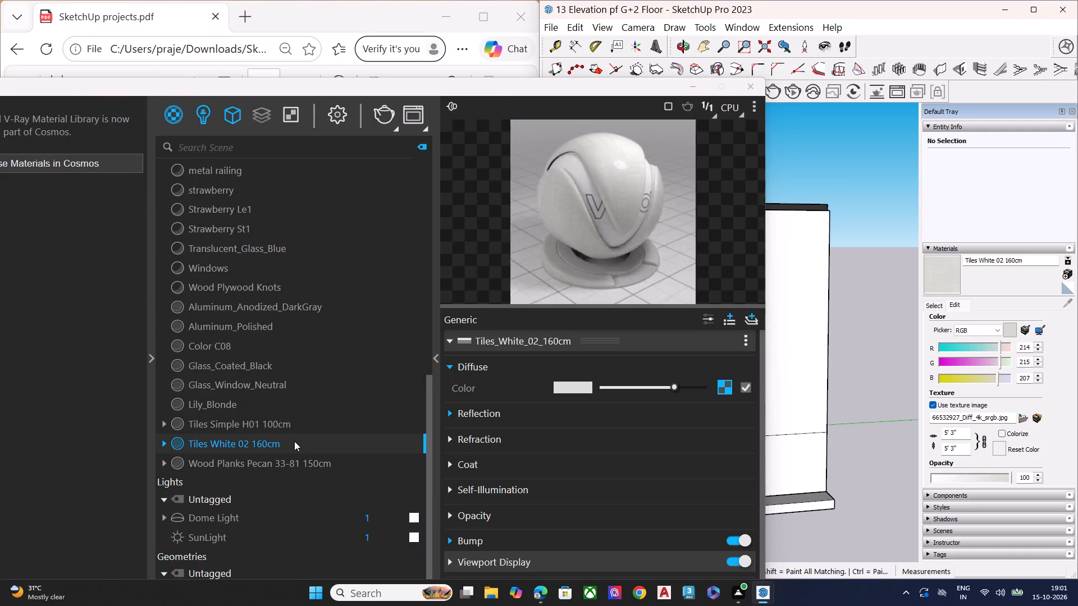
click(285, 445)
click(693, 82)
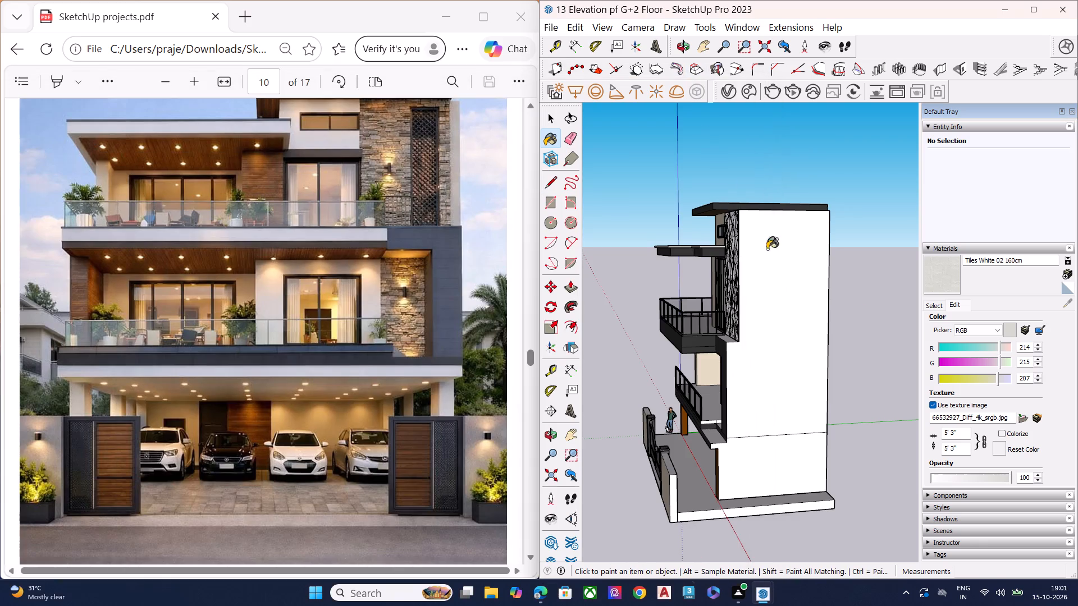
click(942, 274)
middle_drag(729, 365, 709, 522)
scroll(709, 475, up, 4)
scroll(675, 356, down, 1)
scroll(674, 348, up, 2)
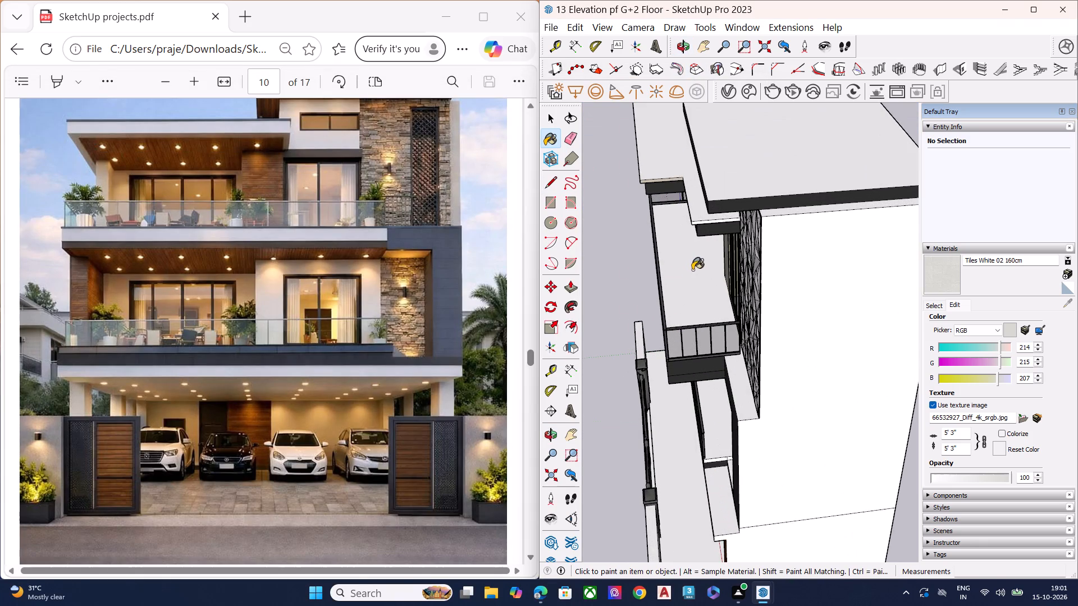
click(693, 268)
scroll(700, 398, up, 8)
click(714, 421)
Examine the balcony floors, slab edges and front elevation of the house from several angles.
scroll(737, 388, down, 4)
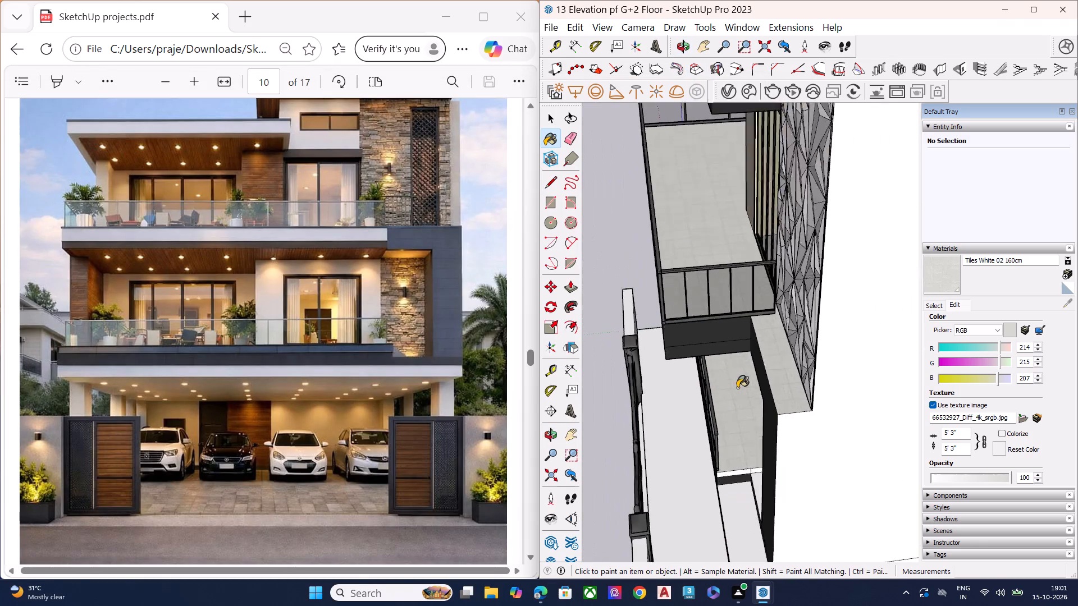
scroll(737, 388, down, 2)
middle_drag(720, 407, 857, 329)
scroll(741, 361, up, 3)
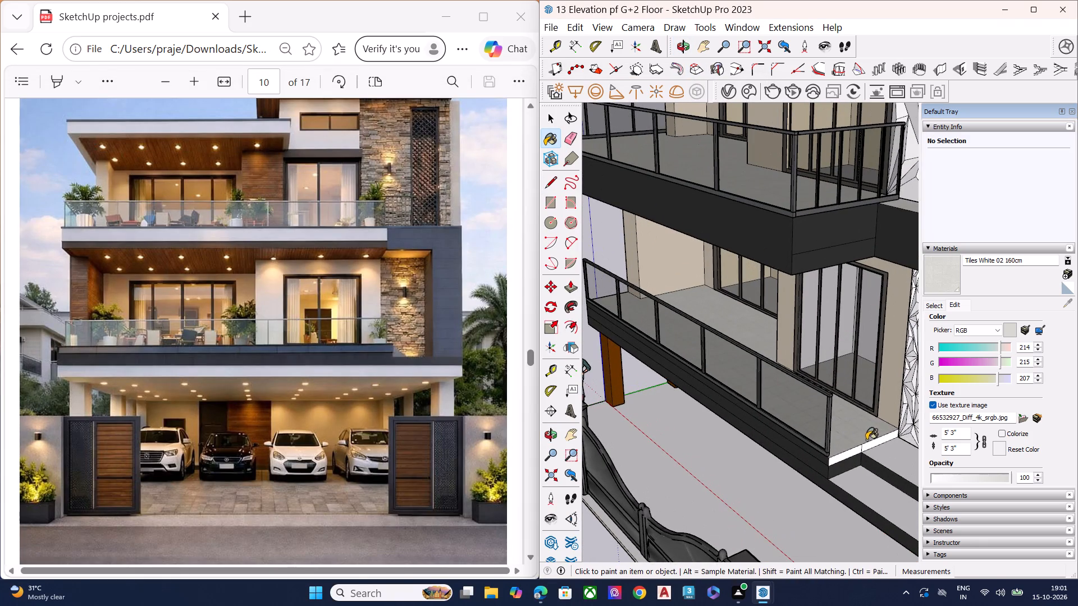
middle_drag(825, 448, 772, 378)
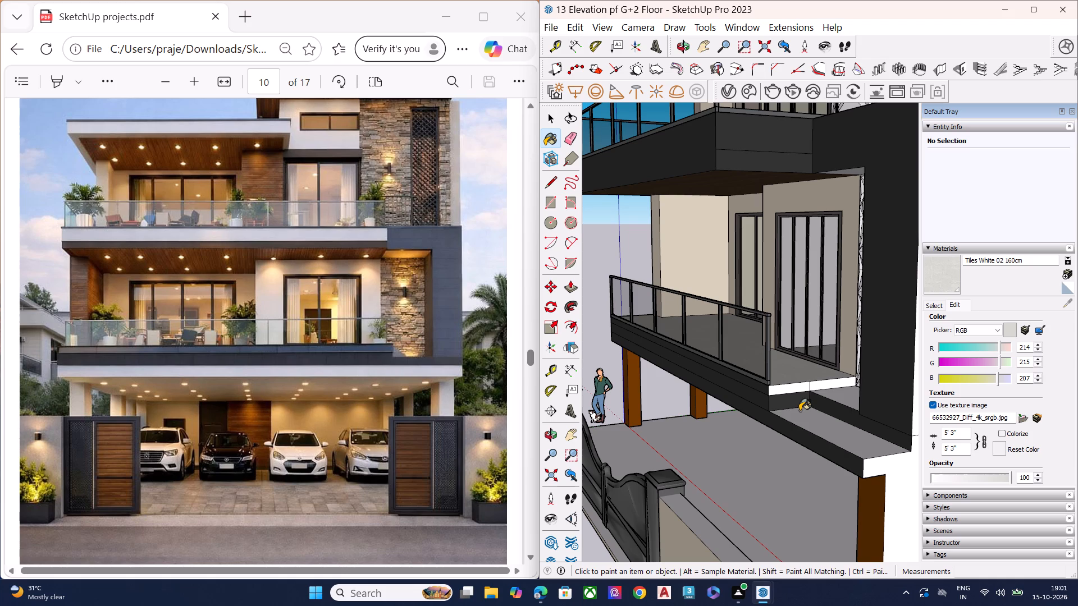
scroll(796, 387, down, 9)
middle_drag(751, 456, 809, 560)
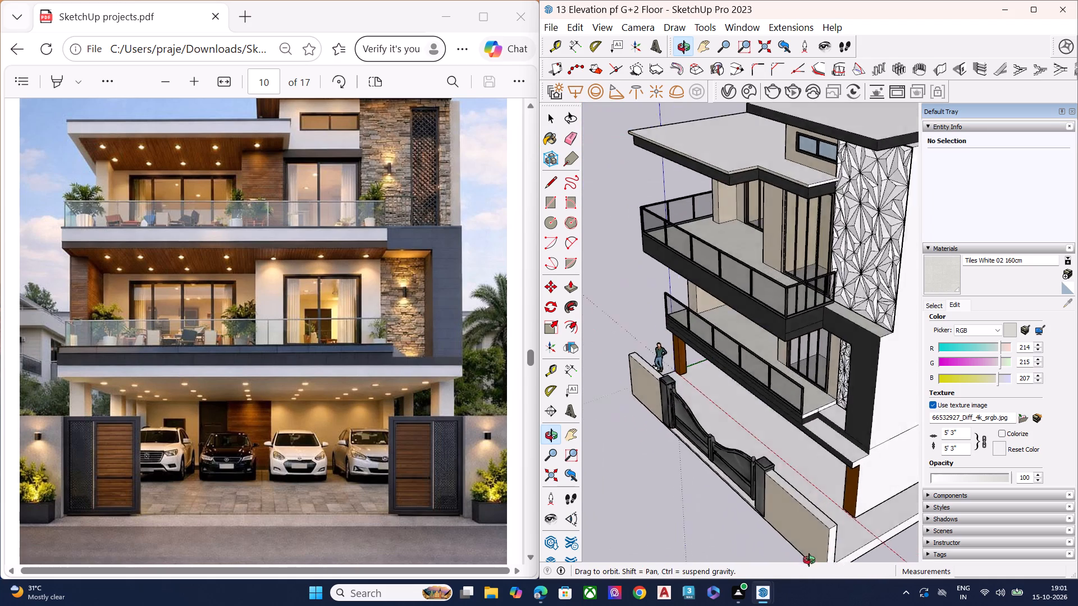
middle_drag(809, 560, 1003, 528)
scroll(750, 478, up, 10)
scroll(733, 474, down, 6)
middle_drag(846, 502, 623, 458)
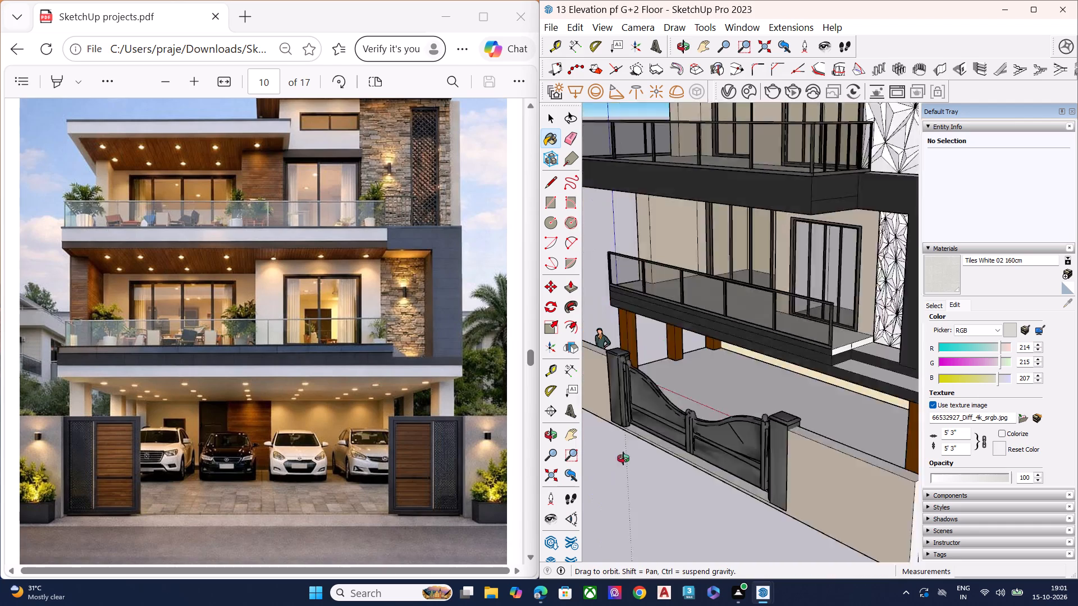
middle_drag(623, 458, 935, 386)
scroll(935, 394, up, 2)
scroll(747, 420, down, 4)
scroll(746, 429, up, 1)
scroll(746, 431, down, 3)
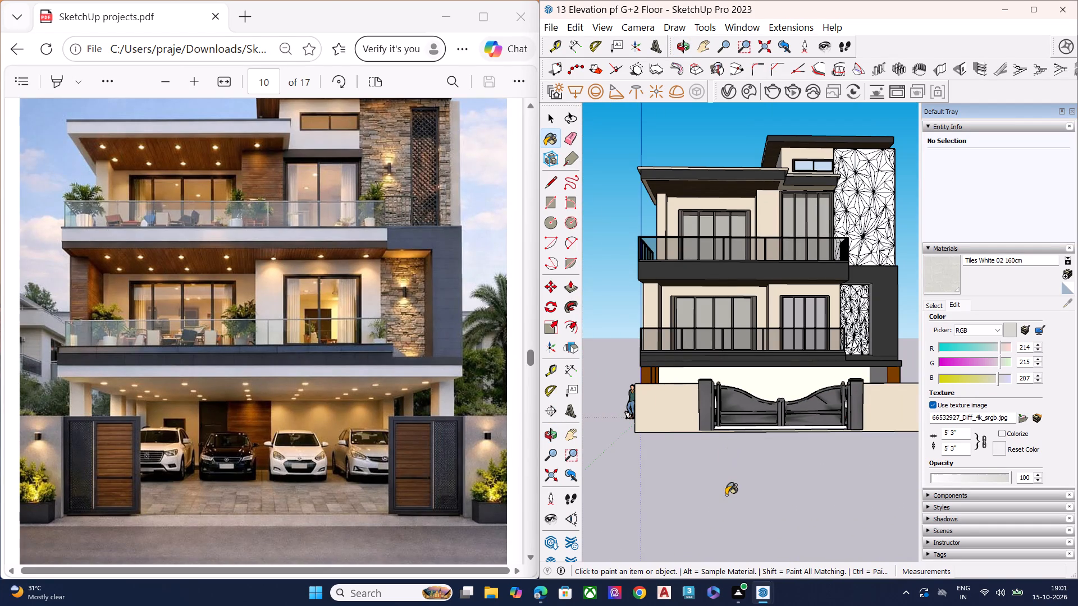
Import House+plant_11.skp from Downloads and place it on the ground beside the house.
key(space)
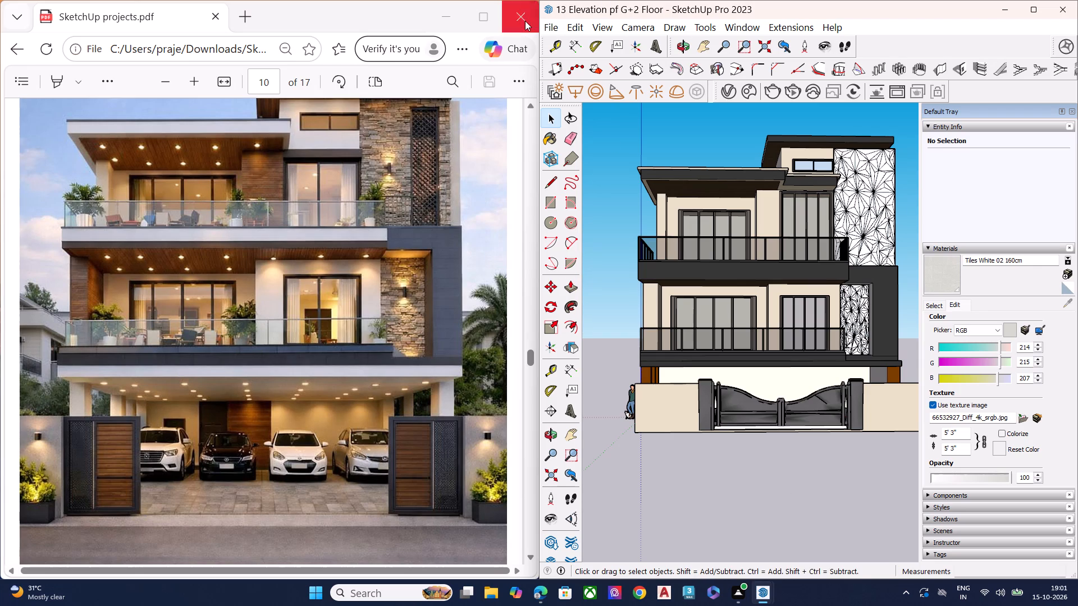
click(552, 24)
click(616, 254)
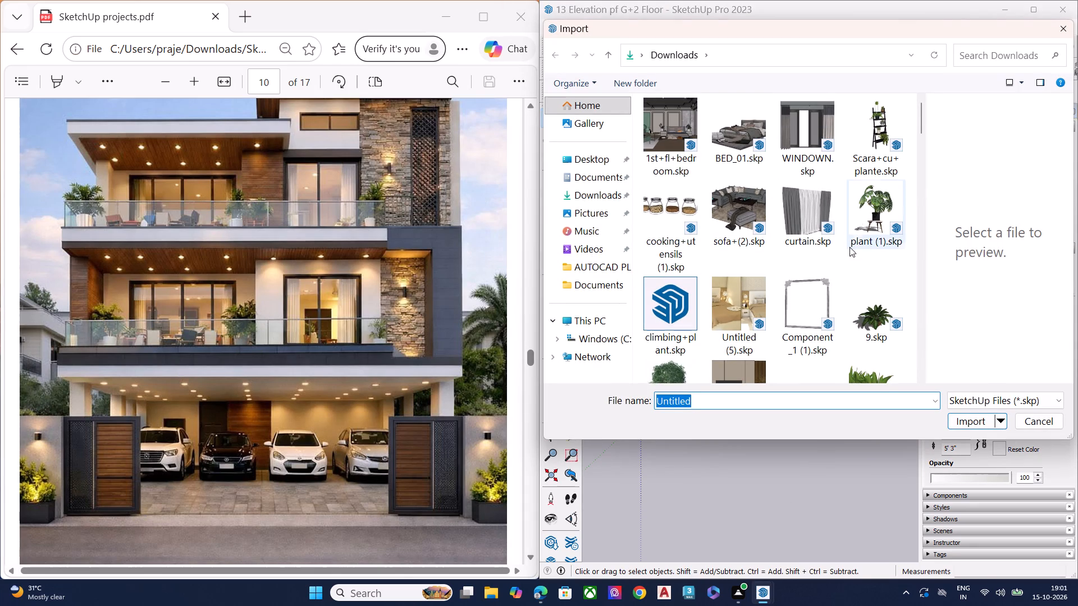
scroll(817, 315, down, 2)
scroll(816, 319, up, 1)
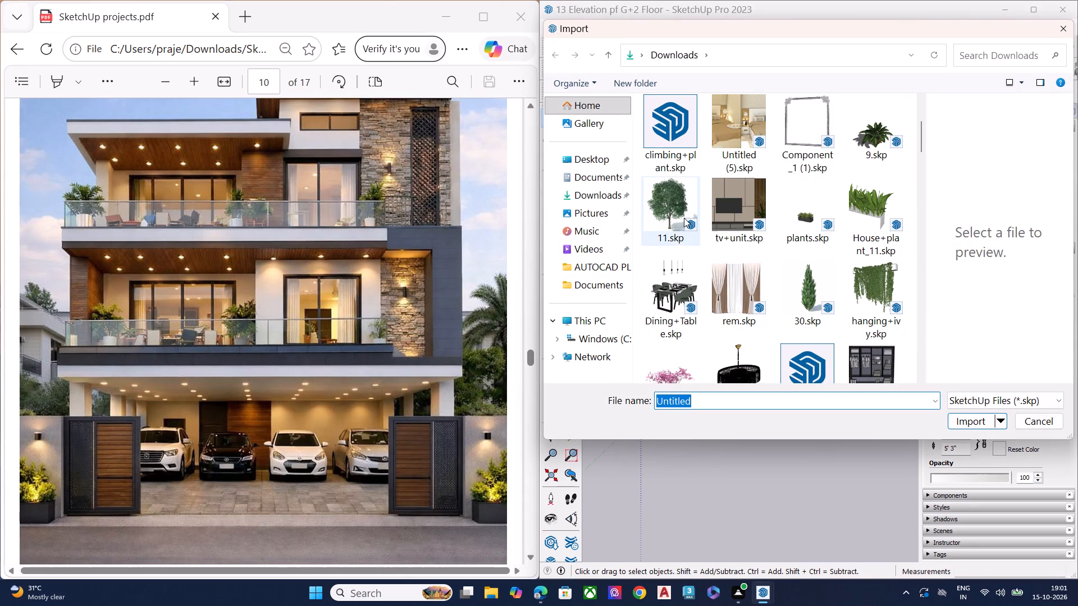
click(871, 217)
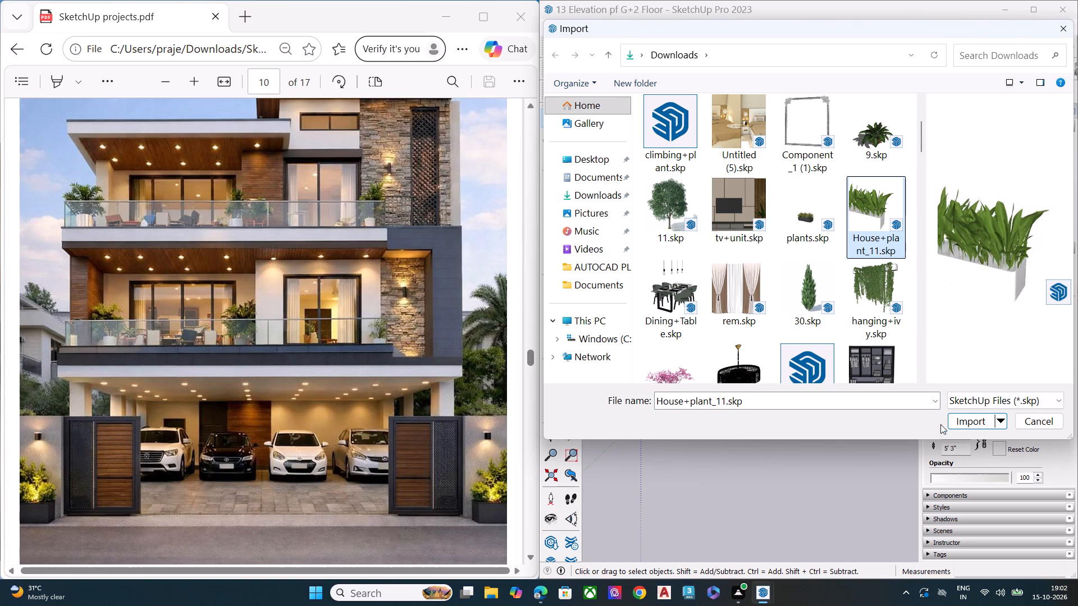
click(976, 426)
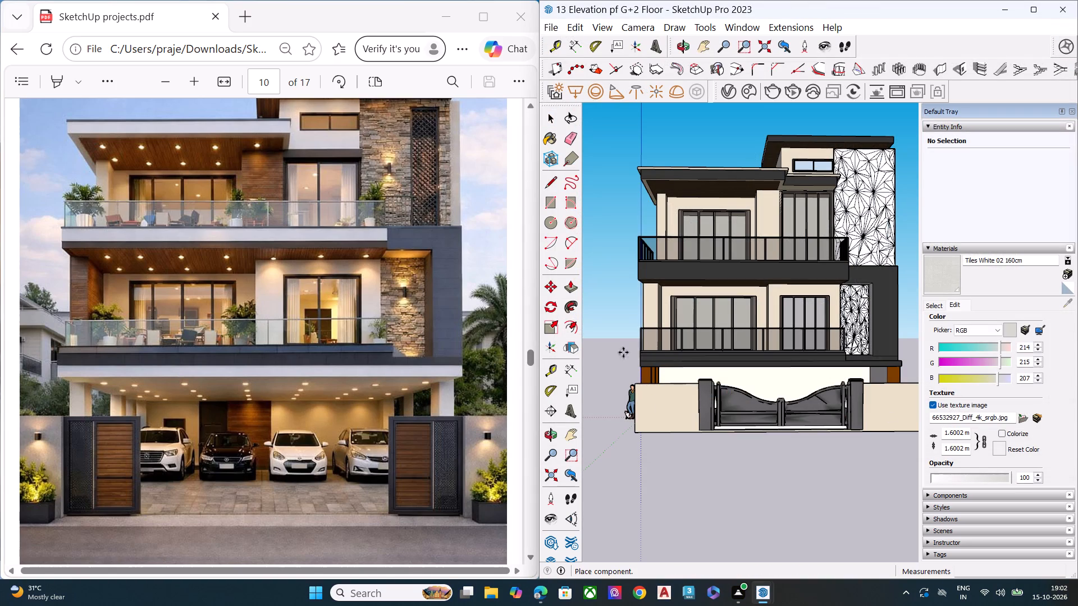
scroll(665, 395, down, 1)
scroll(665, 396, up, 1)
scroll(664, 397, down, 10)
scroll(644, 422, up, 1)
scroll(644, 422, down, 2)
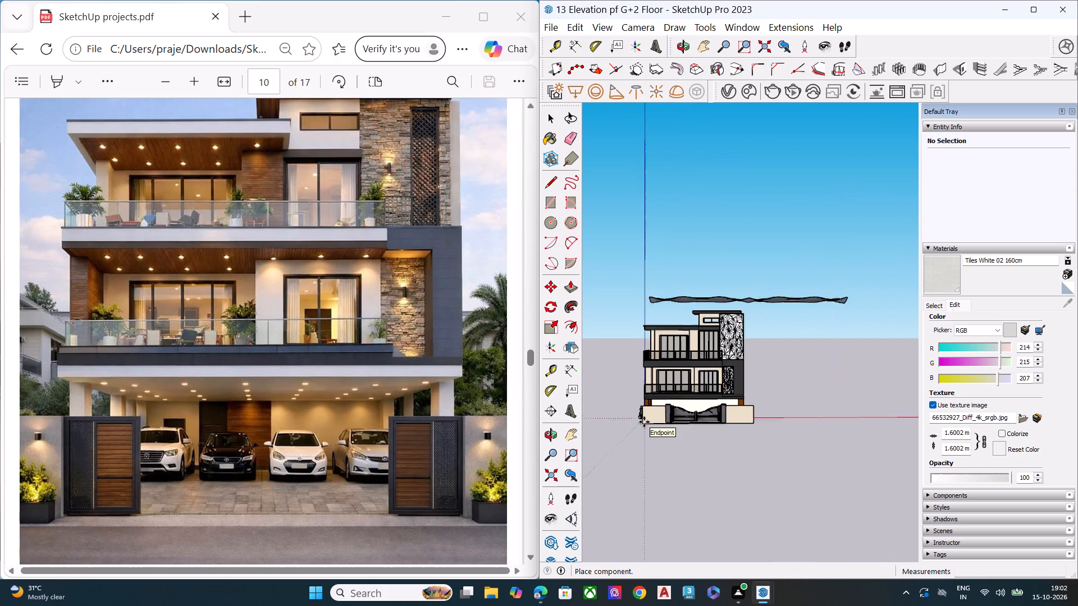
scroll(644, 422, down, 2)
scroll(644, 422, up, 1)
scroll(644, 422, down, 1)
scroll(644, 422, up, 1)
scroll(644, 423, down, 2)
scroll(645, 428, up, 1)
scroll(646, 433, down, 2)
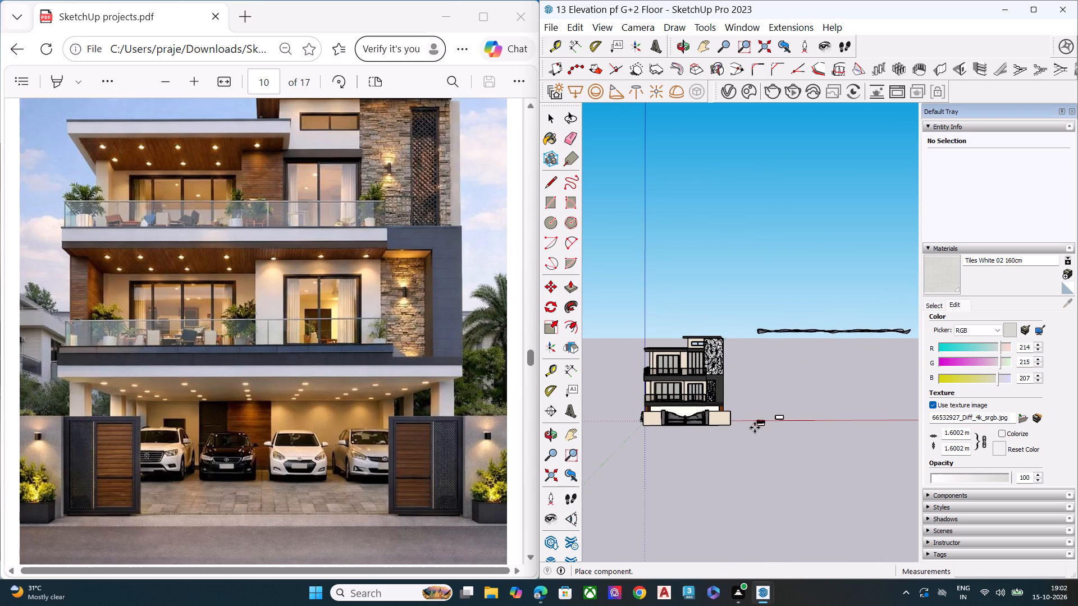
click(755, 428)
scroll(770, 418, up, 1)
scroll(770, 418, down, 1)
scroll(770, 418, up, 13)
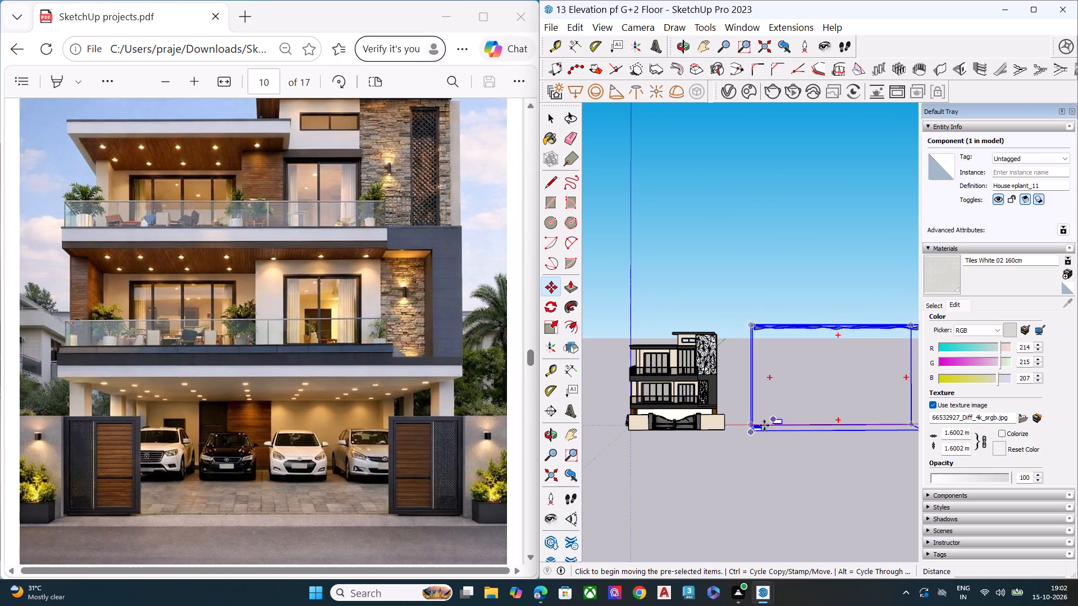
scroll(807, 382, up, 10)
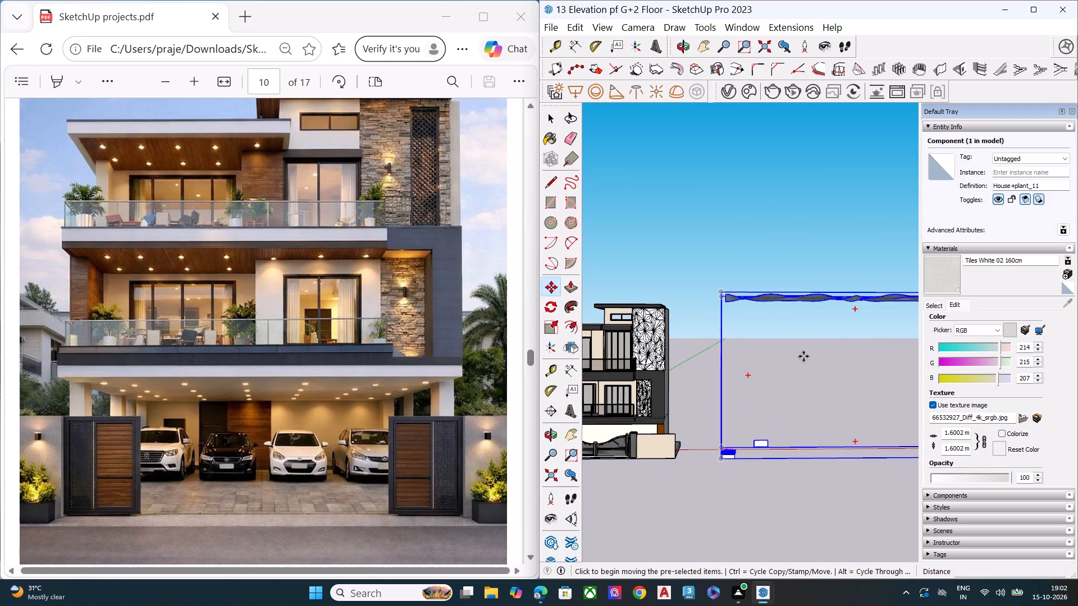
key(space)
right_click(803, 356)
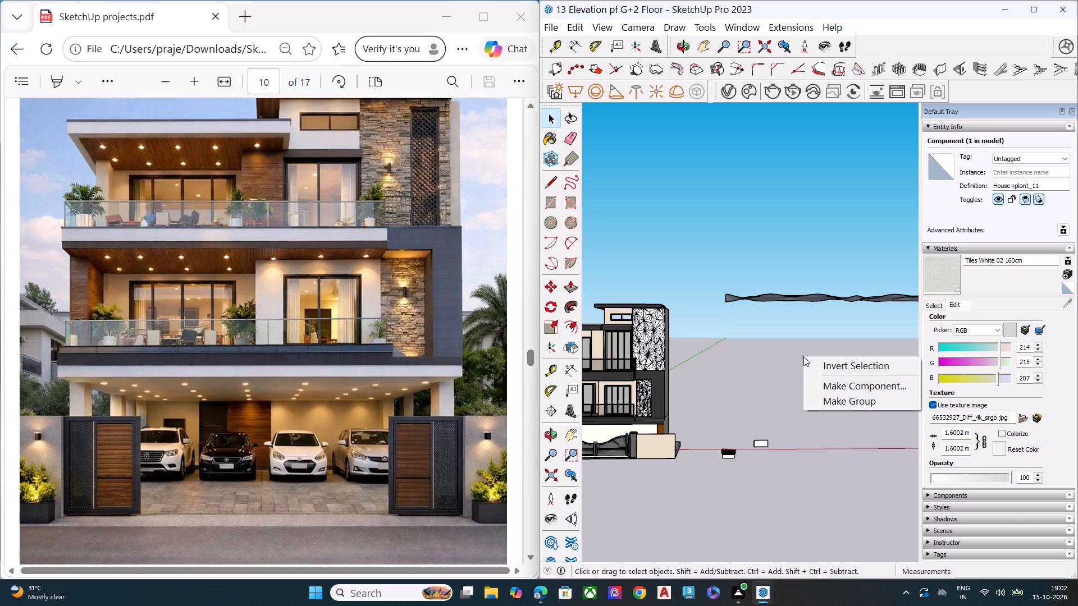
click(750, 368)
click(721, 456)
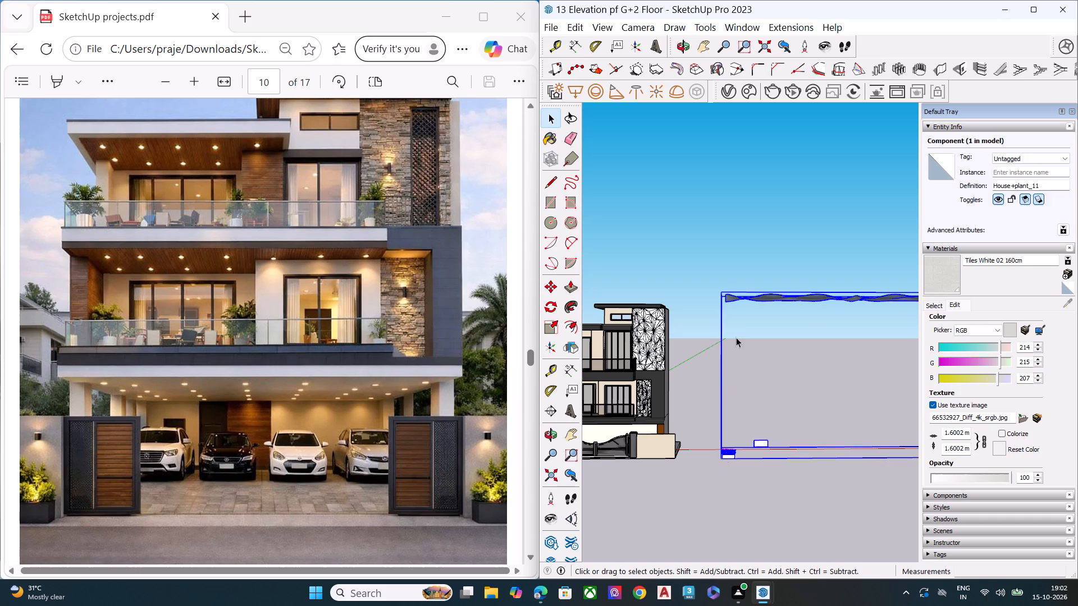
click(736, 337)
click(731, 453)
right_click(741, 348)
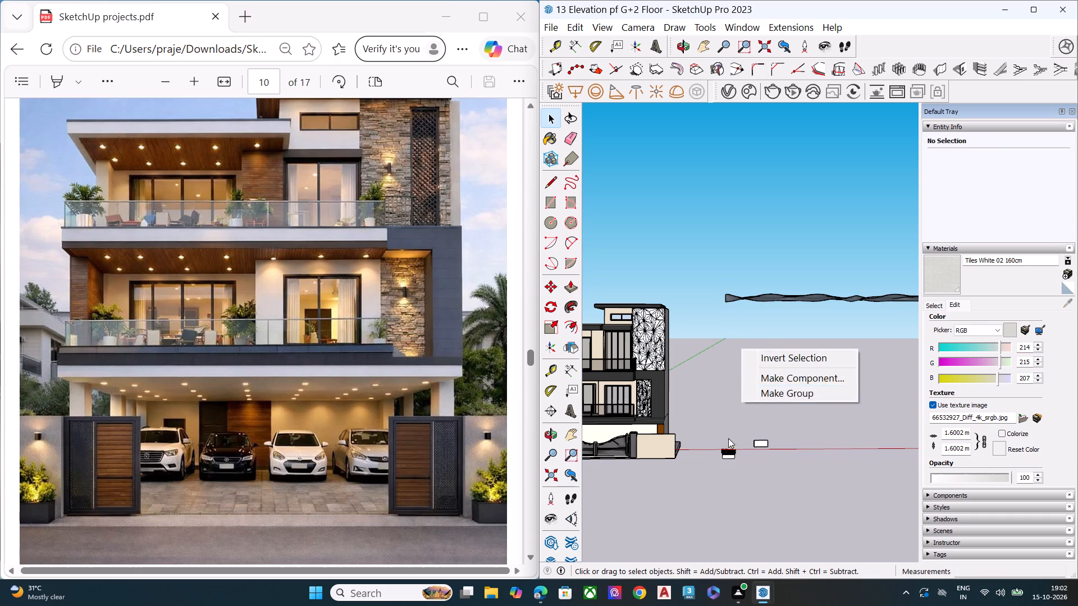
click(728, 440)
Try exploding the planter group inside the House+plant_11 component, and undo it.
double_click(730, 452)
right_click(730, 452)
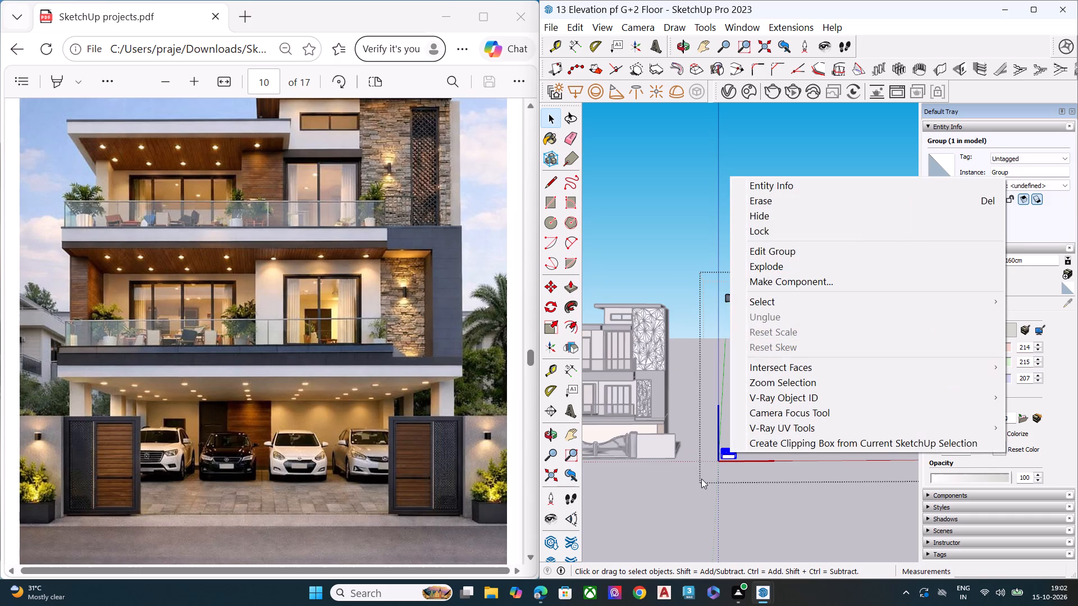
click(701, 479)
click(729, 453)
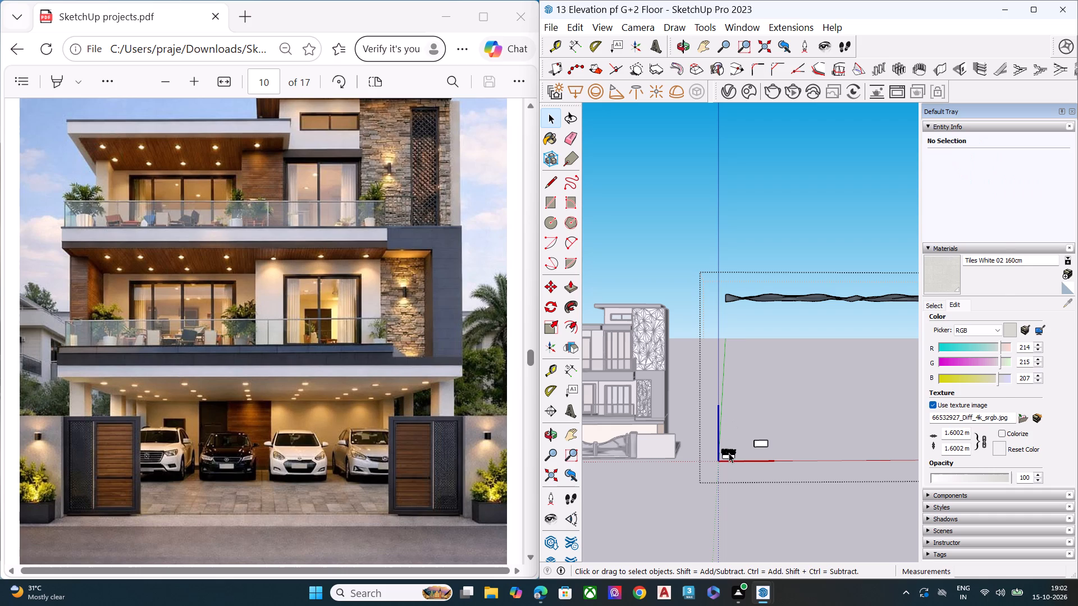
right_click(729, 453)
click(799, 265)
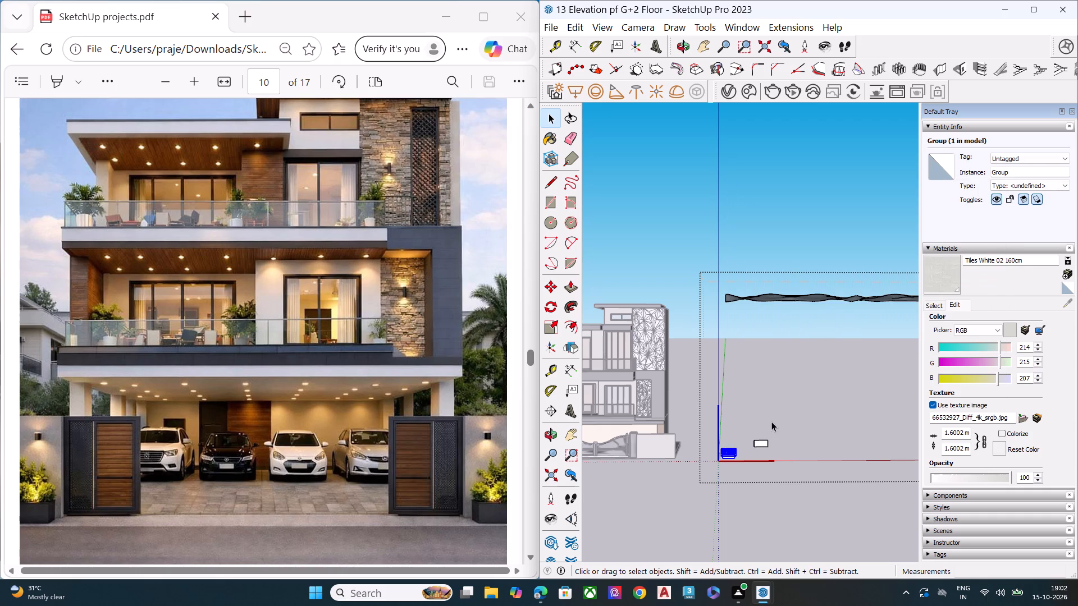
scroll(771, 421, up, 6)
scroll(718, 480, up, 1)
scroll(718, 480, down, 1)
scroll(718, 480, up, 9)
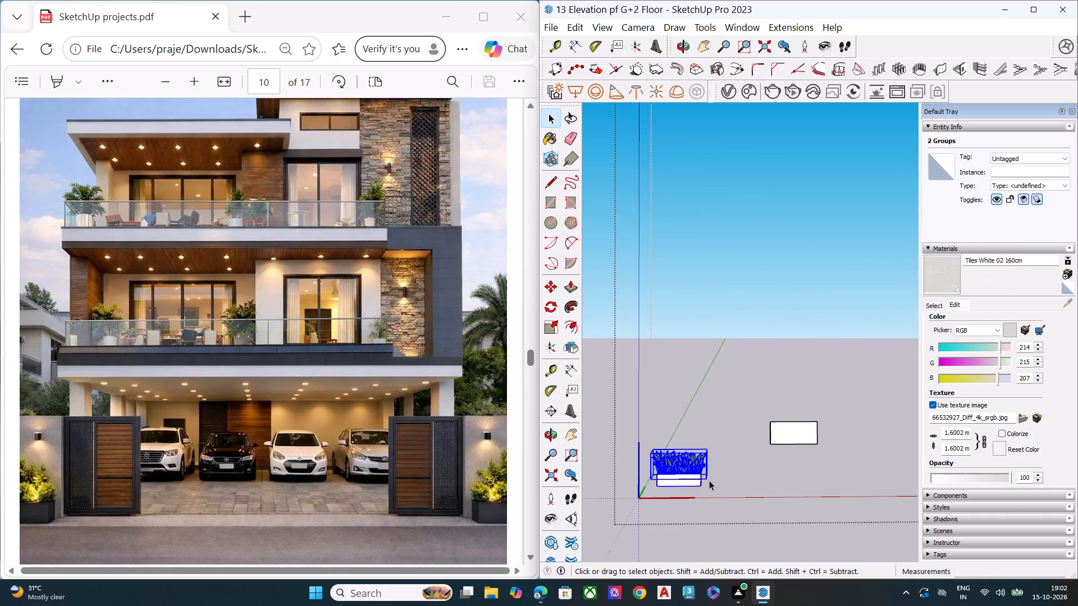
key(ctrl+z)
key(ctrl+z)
Explode the House+plant_11 component and delete the long wavy piece floating above the planter.
scroll(685, 426, down, 8)
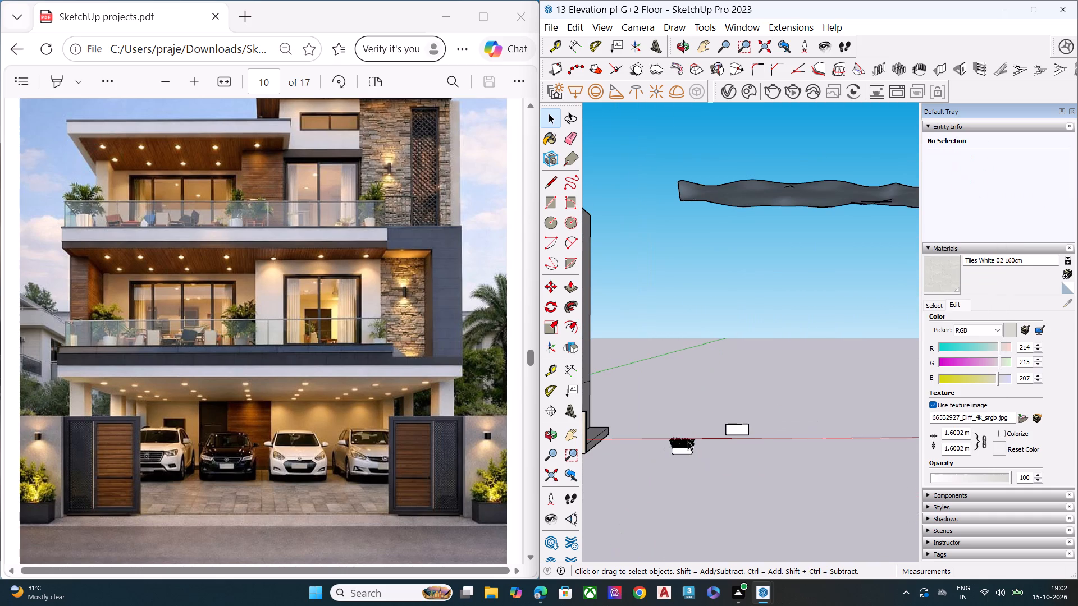
click(685, 453)
right_click(720, 189)
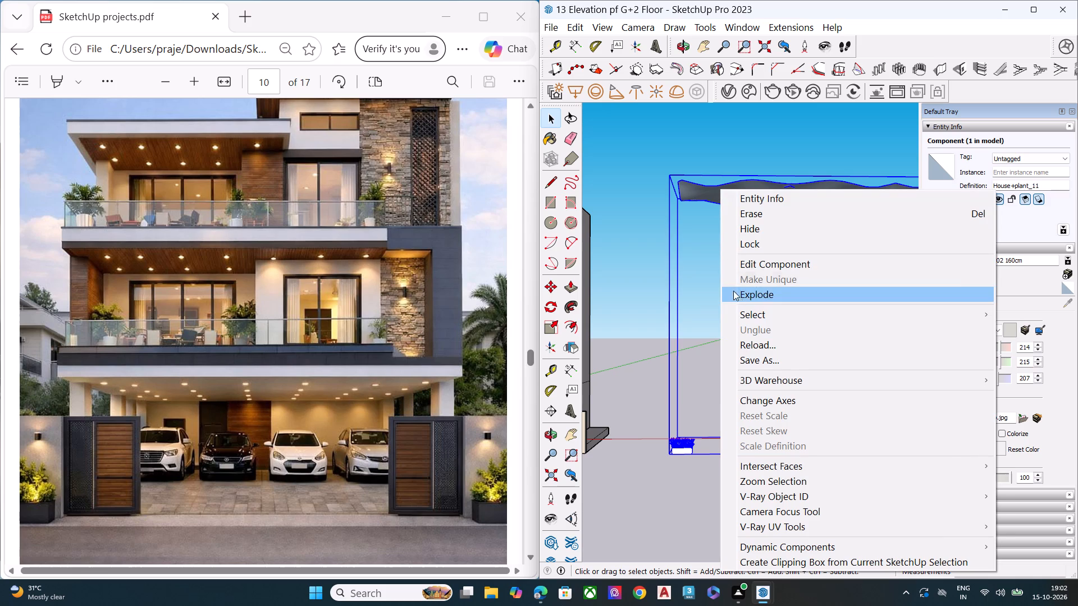
click(739, 296)
click(750, 192)
key(Delete)
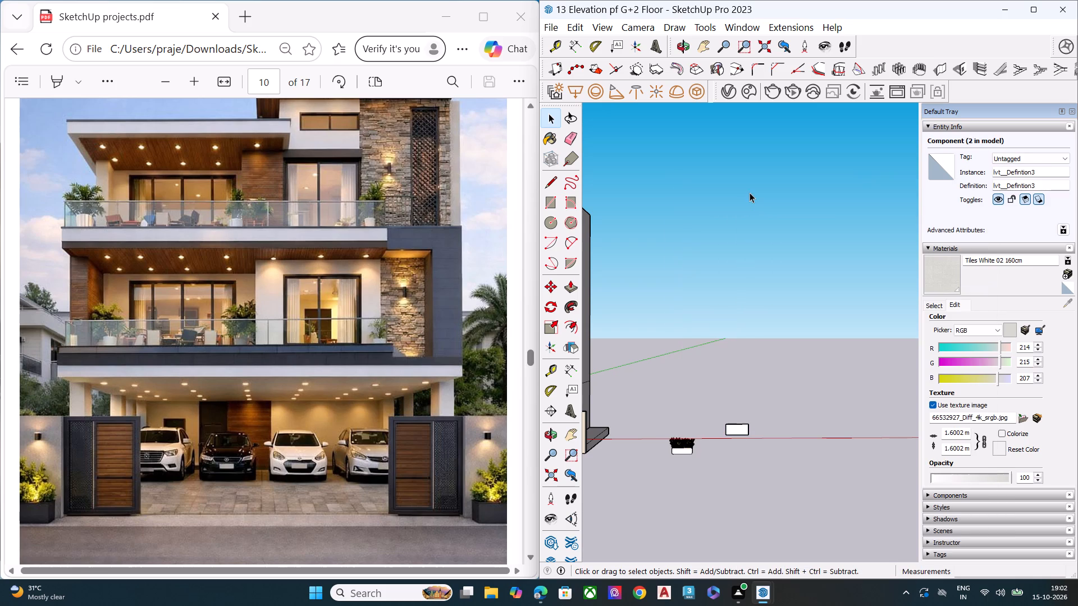
Delete the leftover thin white panel standing beside the planter on the ground.
scroll(734, 333, down, 14)
scroll(737, 408, up, 1)
middle_drag(737, 408, 737, 573)
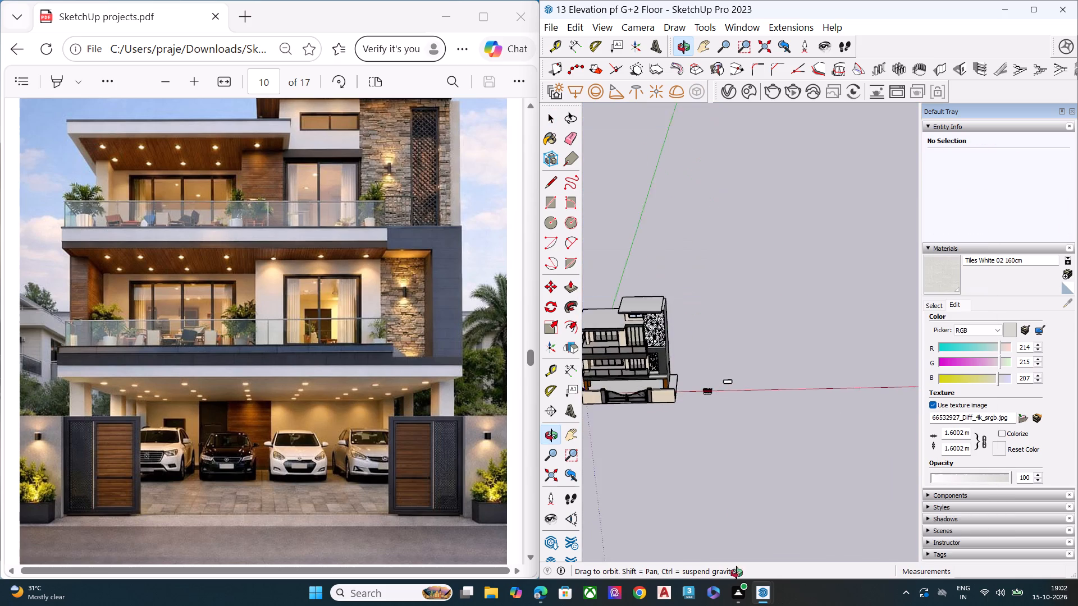
middle_drag(737, 573, 729, 597)
scroll(738, 374, up, 9)
middle_drag(725, 381, 464, 472)
scroll(870, 381, up, 3)
middle_drag(867, 381, 672, 333)
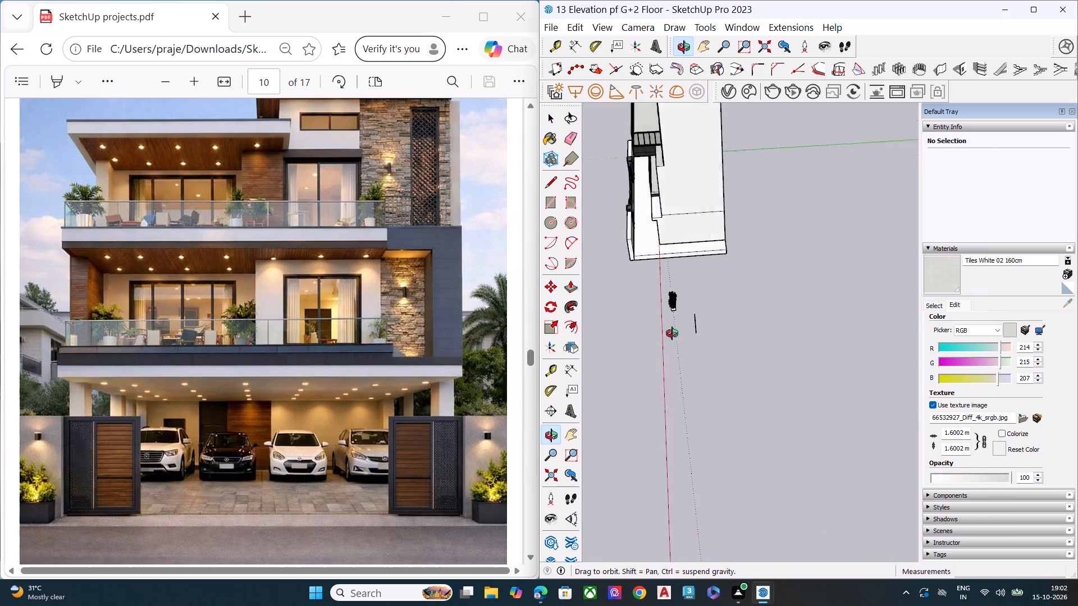
middle_drag(672, 333, 630, 289)
scroll(672, 333, up, 4)
middle_click(629, 288)
scroll(730, 328, up, 12)
middle_drag(717, 319, 655, 310)
scroll(687, 316, up, 3)
drag(695, 332, 643, 297)
key(Delete)
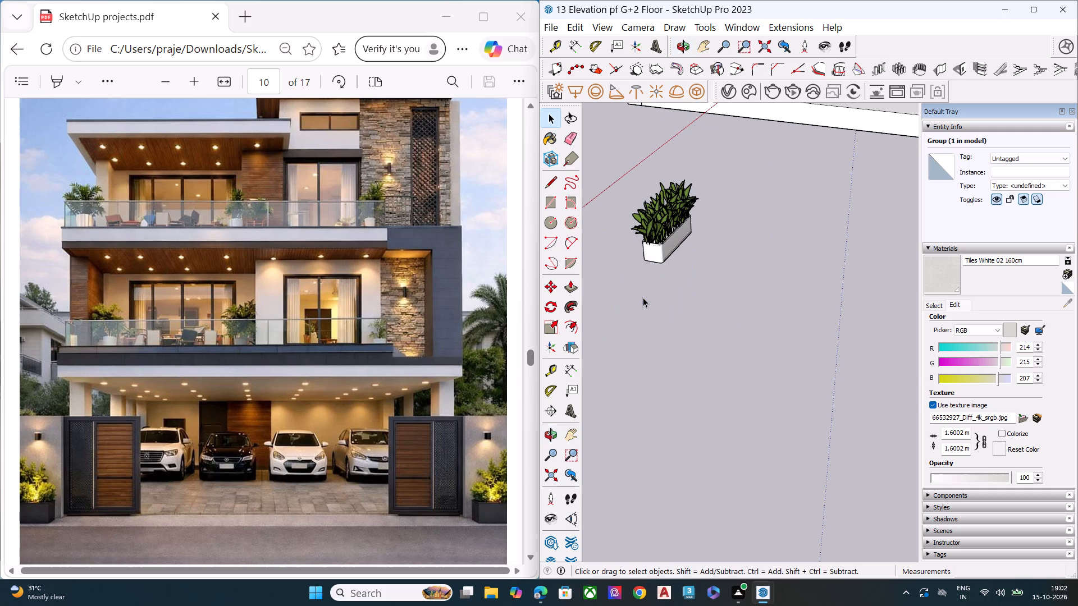
Move the planter group from the ground onto the front corner of the lower roof slab, above the balconies.
click(640, 236)
scroll(663, 244, up, 1)
click(663, 244)
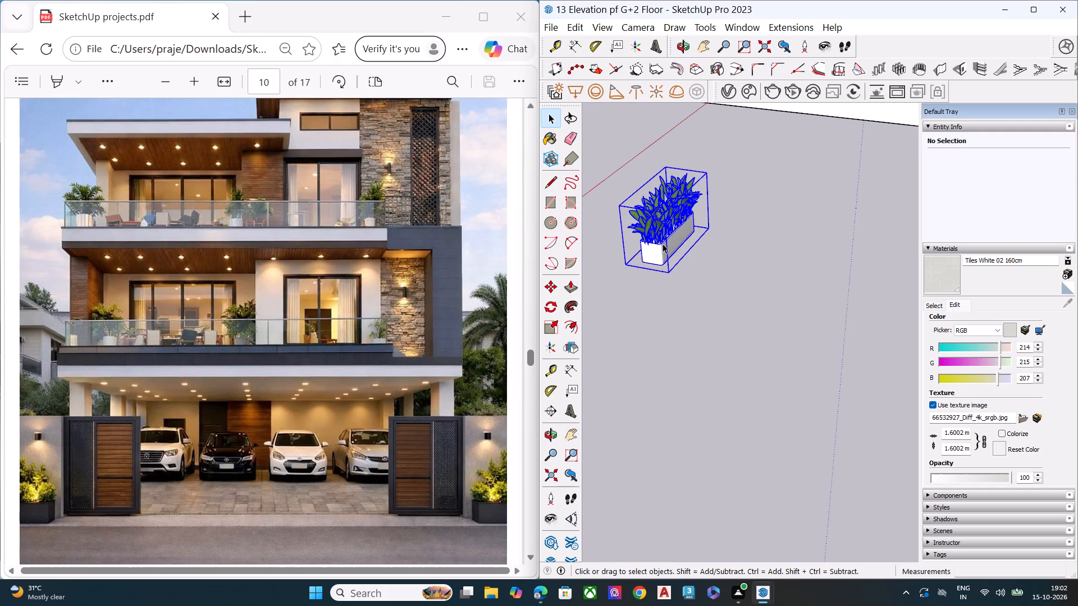
scroll(641, 263, up, 2)
middle_drag(663, 278, 991, 320)
scroll(677, 246, up, 1)
scroll(677, 246, down, 4)
key(m)
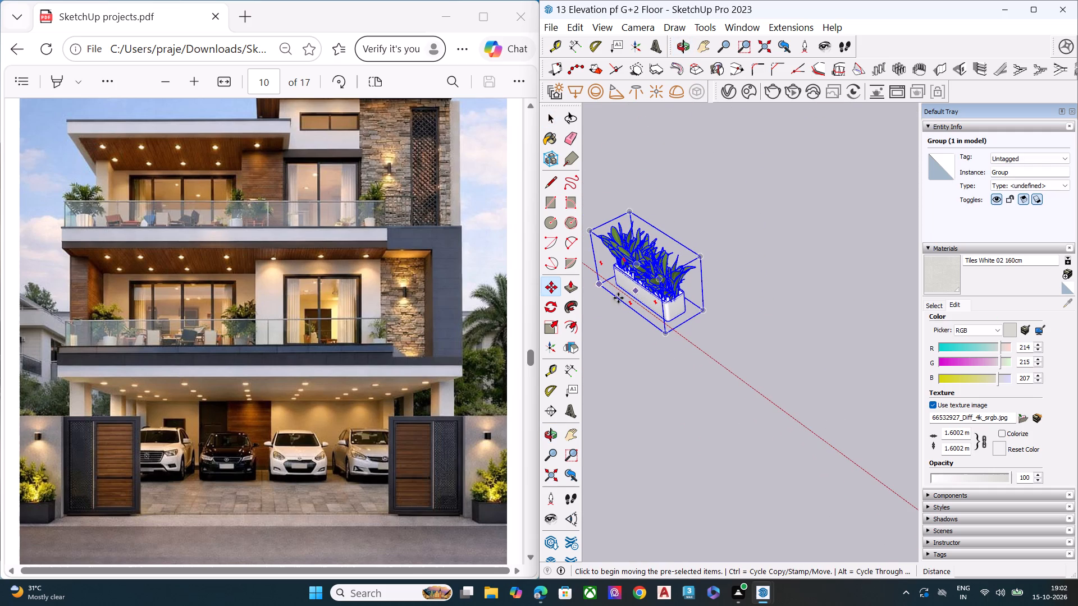
click(600, 287)
scroll(656, 271, down, 1)
scroll(656, 271, up, 1)
scroll(656, 271, down, 7)
scroll(672, 297, up, 1)
scroll(675, 303, down, 2)
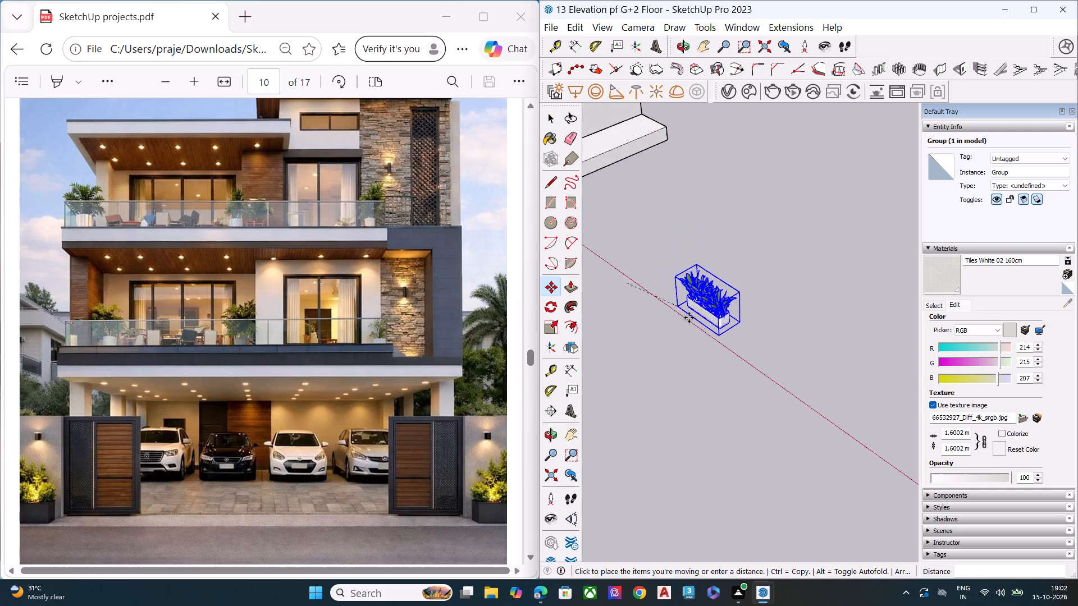
scroll(689, 318, down, 5)
scroll(771, 274, up, 1)
scroll(772, 274, down, 2)
scroll(779, 276, up, 1)
scroll(780, 276, down, 2)
scroll(796, 278, up, 1)
scroll(806, 279, down, 1)
scroll(817, 268, up, 1)
scroll(833, 259, down, 17)
middle_drag(577, 284, 623, 249)
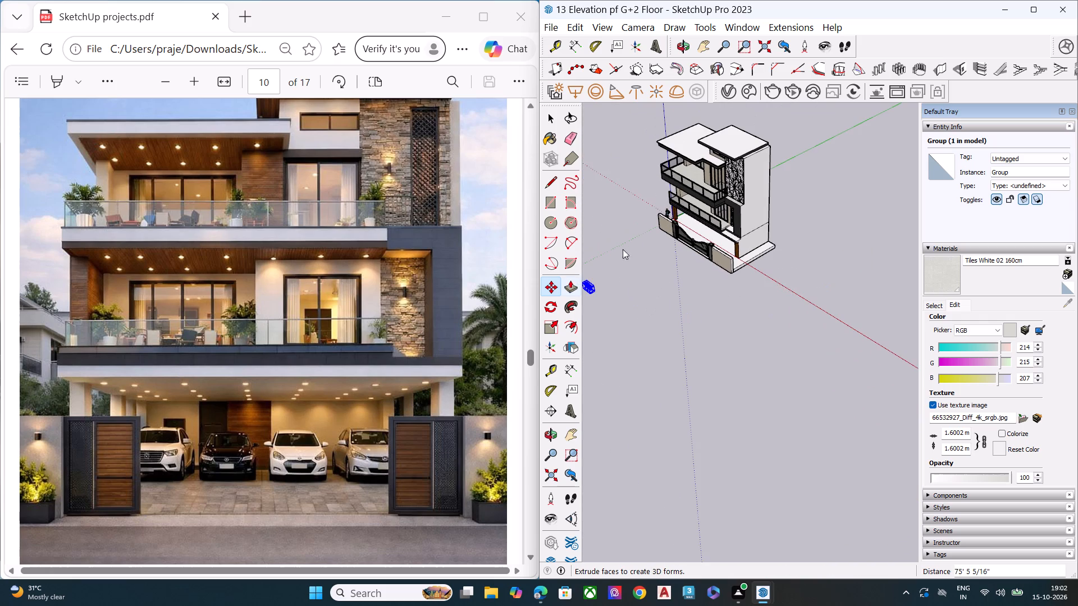
middle_drag(623, 249, 702, 160)
scroll(716, 246, up, 1)
middle_drag(716, 246, 810, 130)
scroll(753, 162, up, 3)
scroll(671, 165, down, 1)
scroll(667, 163, up, 6)
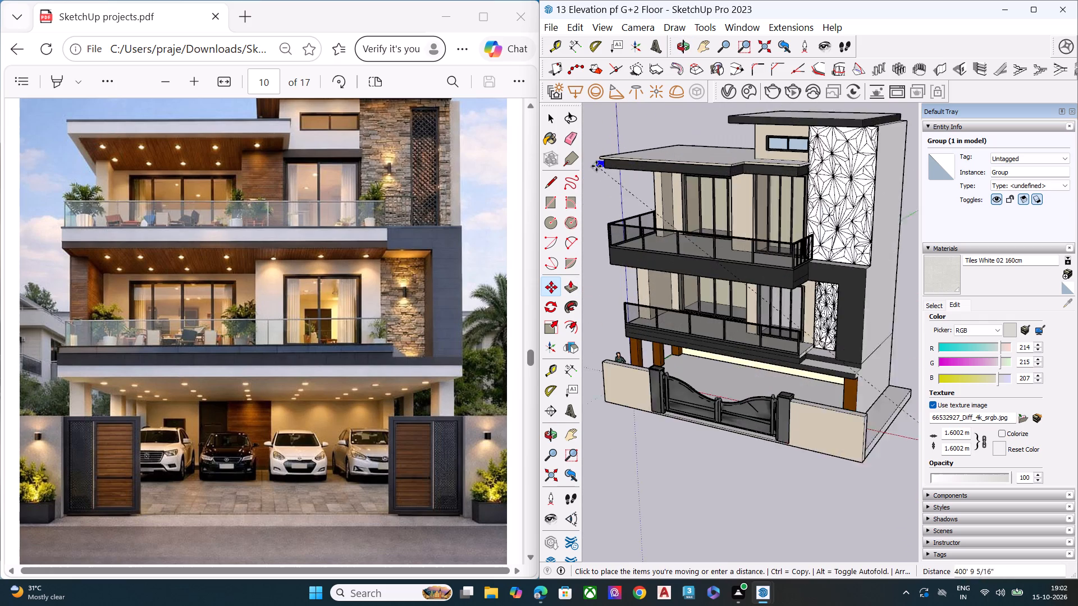
scroll(602, 192, up, 7)
middle_drag(610, 203, 617, 212)
scroll(654, 229, down, 4)
middle_drag(704, 276, 705, 383)
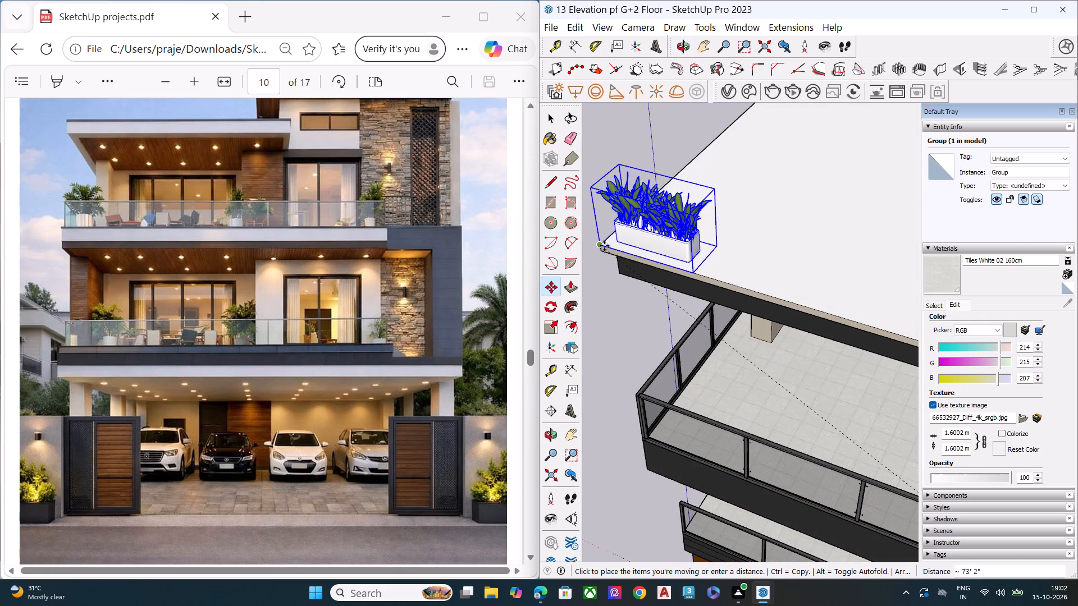
click(604, 246)
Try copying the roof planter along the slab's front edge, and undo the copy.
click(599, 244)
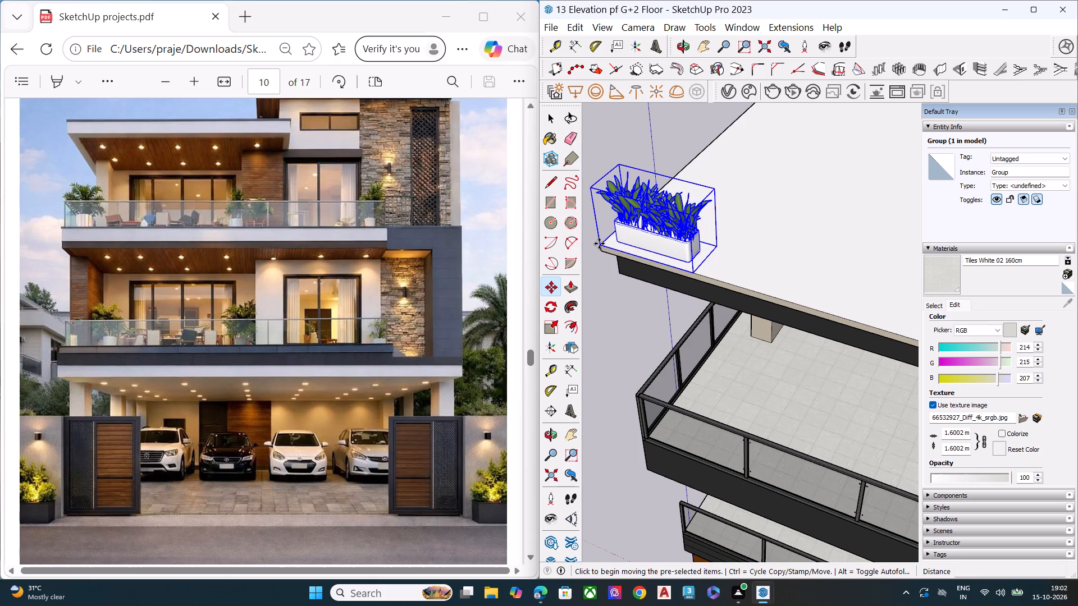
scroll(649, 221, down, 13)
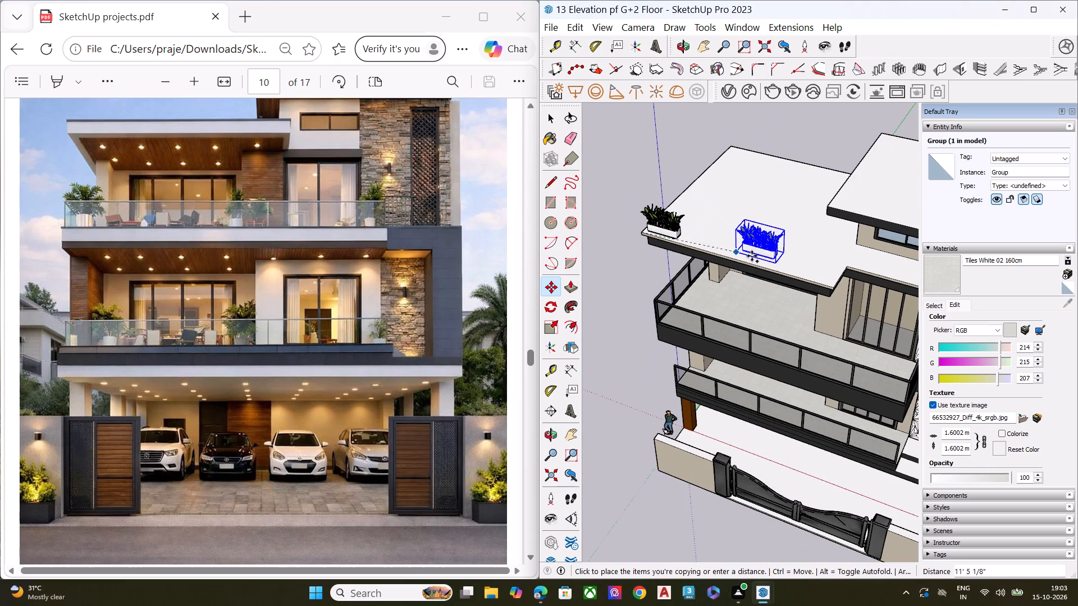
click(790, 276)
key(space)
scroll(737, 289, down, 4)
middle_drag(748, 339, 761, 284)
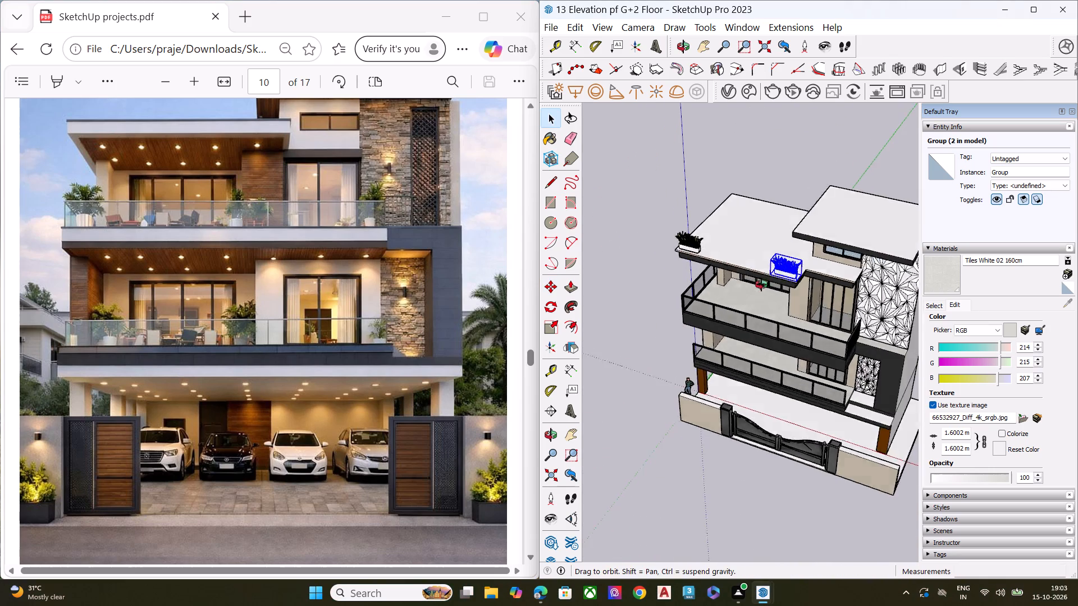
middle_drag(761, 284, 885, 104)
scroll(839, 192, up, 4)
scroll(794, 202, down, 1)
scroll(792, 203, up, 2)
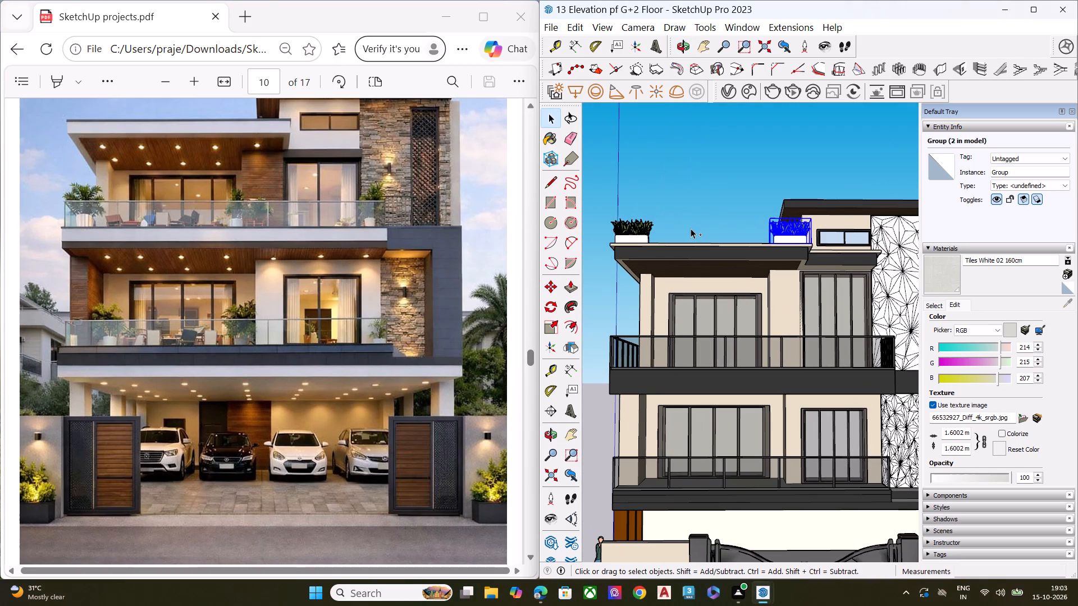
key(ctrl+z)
Copy the roof planter down to the upper balcony, placing it in the front corner behind the glass railing.
click(639, 229)
key(m)
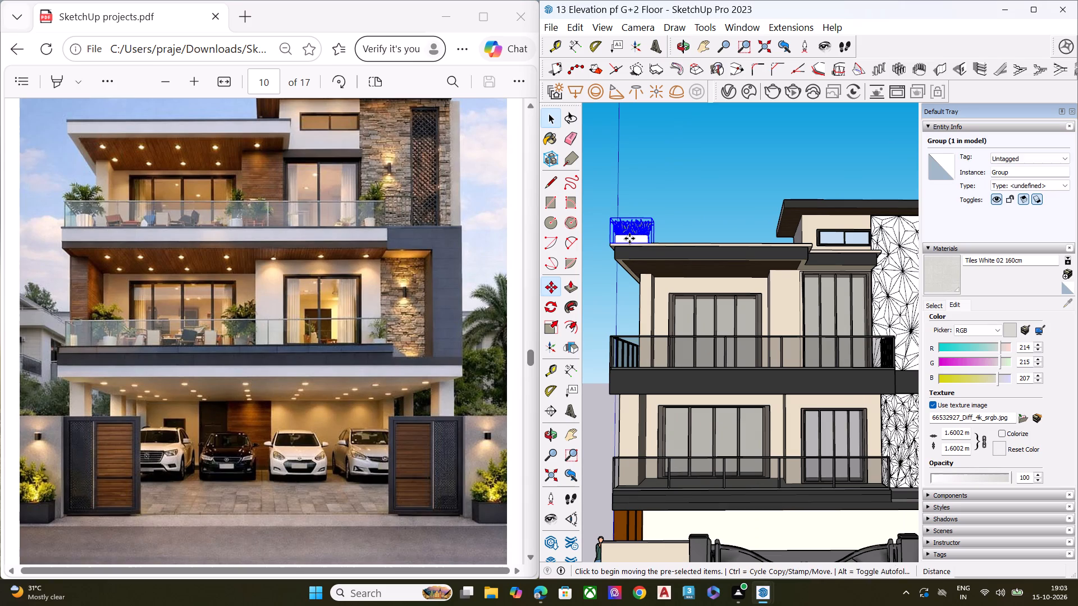
click(611, 247)
scroll(630, 332, up, 1)
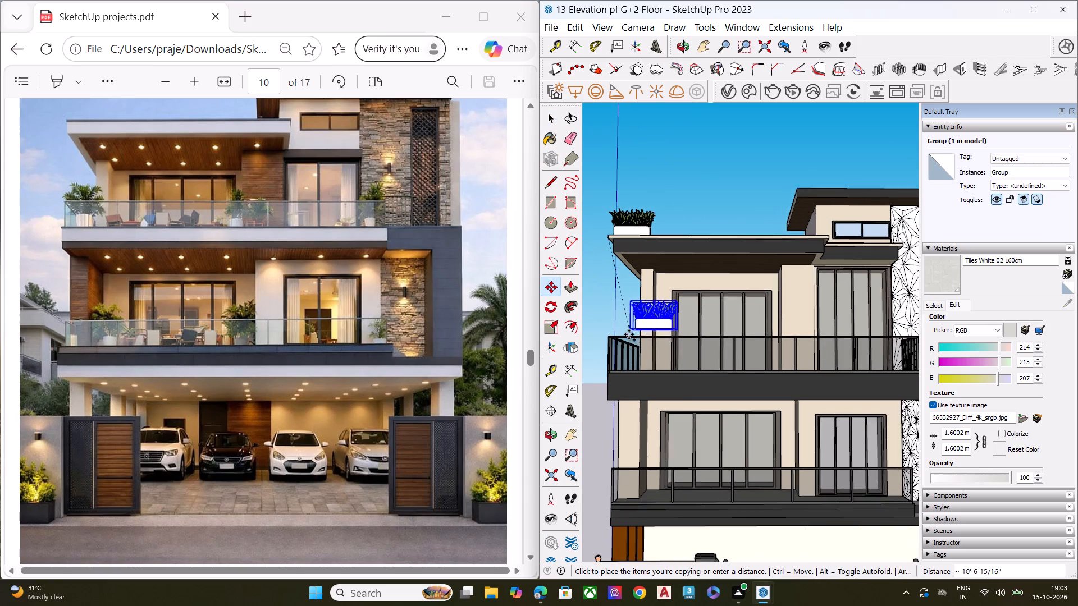
scroll(629, 334, up, 1)
scroll(629, 335, down, 1)
scroll(628, 335, up, 5)
scroll(680, 94, down, 6)
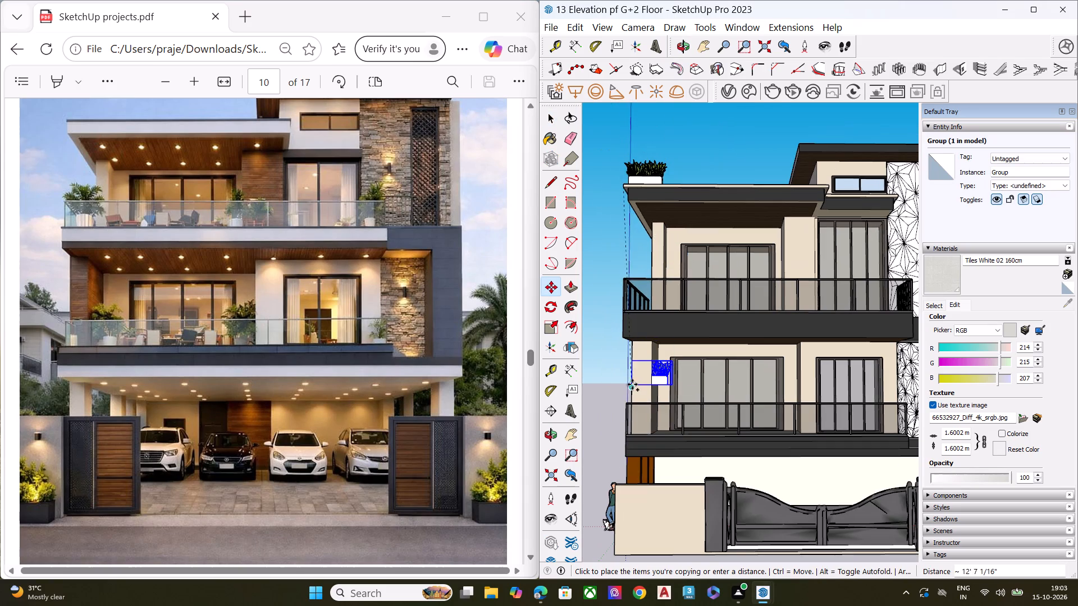
middle_drag(636, 383, 593, 545)
scroll(633, 356, up, 2)
scroll(634, 342, down, 1)
scroll(634, 342, up, 8)
middle_drag(679, 332, 581, 450)
scroll(578, 448, up, 3)
scroll(713, 326, down, 4)
scroll(901, 231, down, 11)
scroll(788, 297, up, 8)
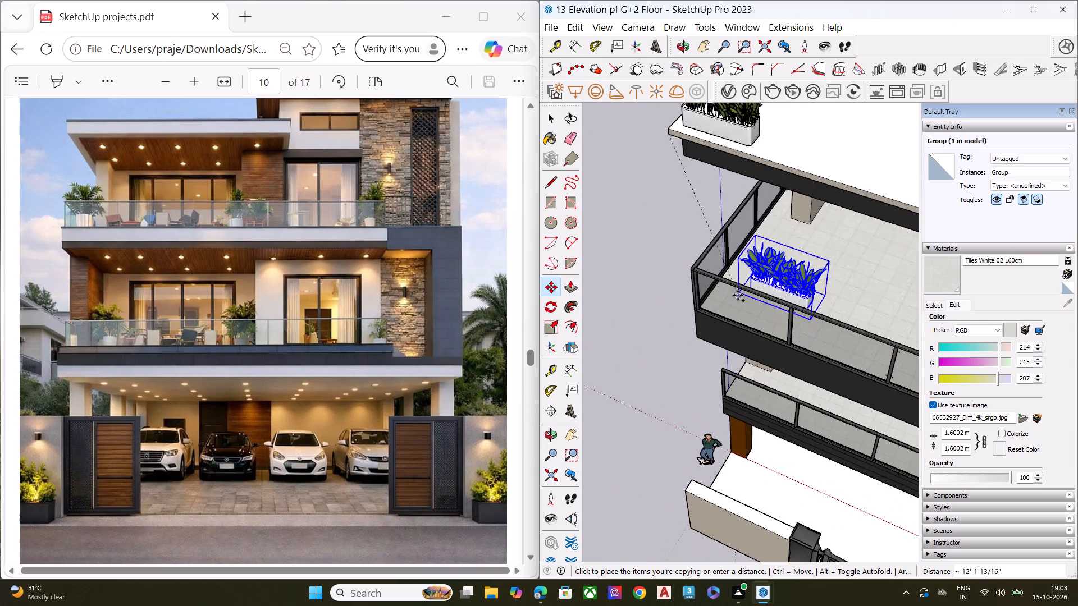
scroll(738, 295, up, 5)
scroll(734, 299, down, 2)
scroll(733, 300, up, 3)
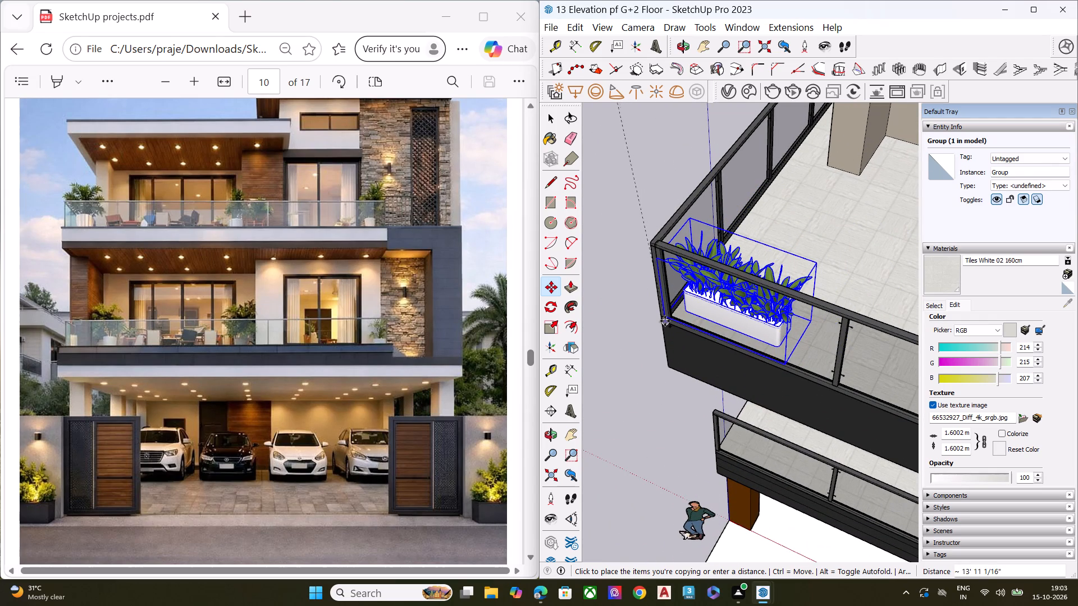
click(665, 321)
Copy the balcony corner planter about 4' 4" along the front railing to form the second planter in the row.
middle_drag(755, 290, 800, 174)
scroll(800, 174, up, 6)
scroll(837, 232, up, 1)
middle_drag(837, 231, 640, 211)
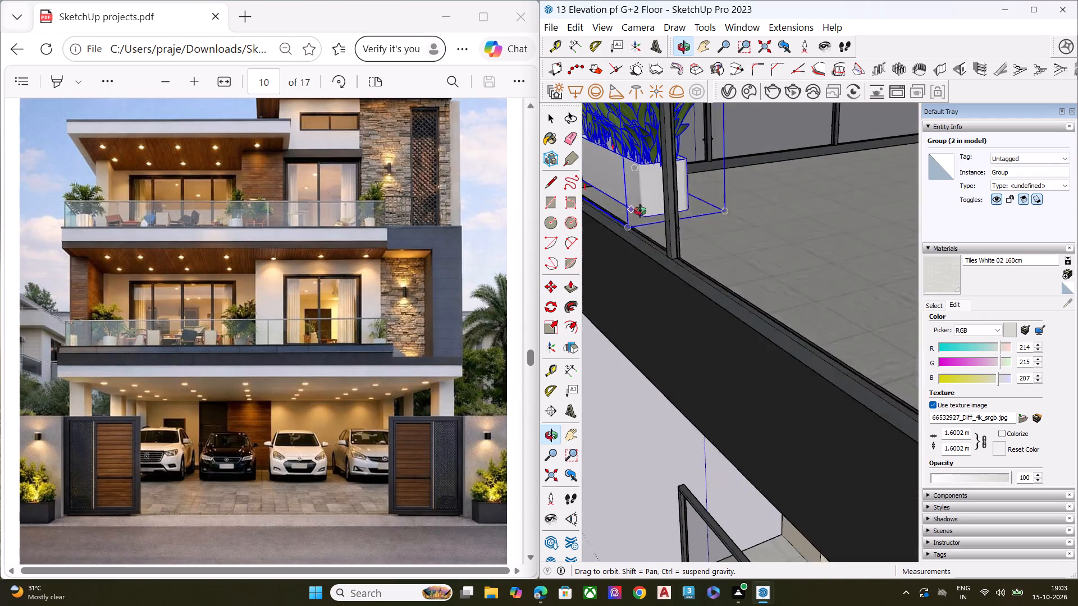
middle_drag(640, 211, 915, 210)
scroll(915, 210, up, 1)
scroll(698, 235, down, 1)
click(646, 215)
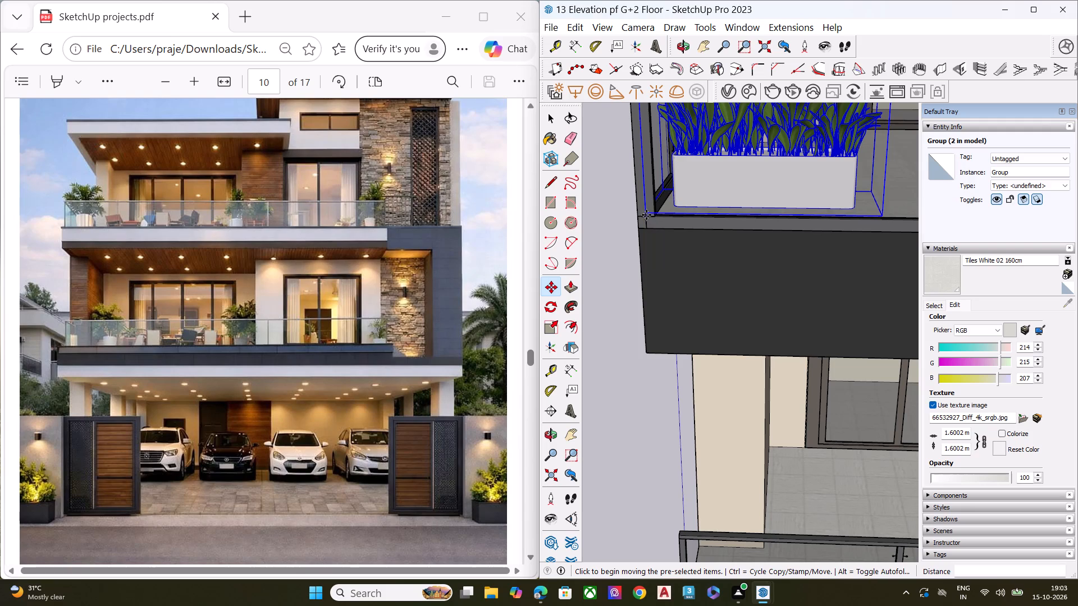
scroll(666, 211, down, 1)
scroll(666, 212, up, 1)
scroll(662, 214, down, 5)
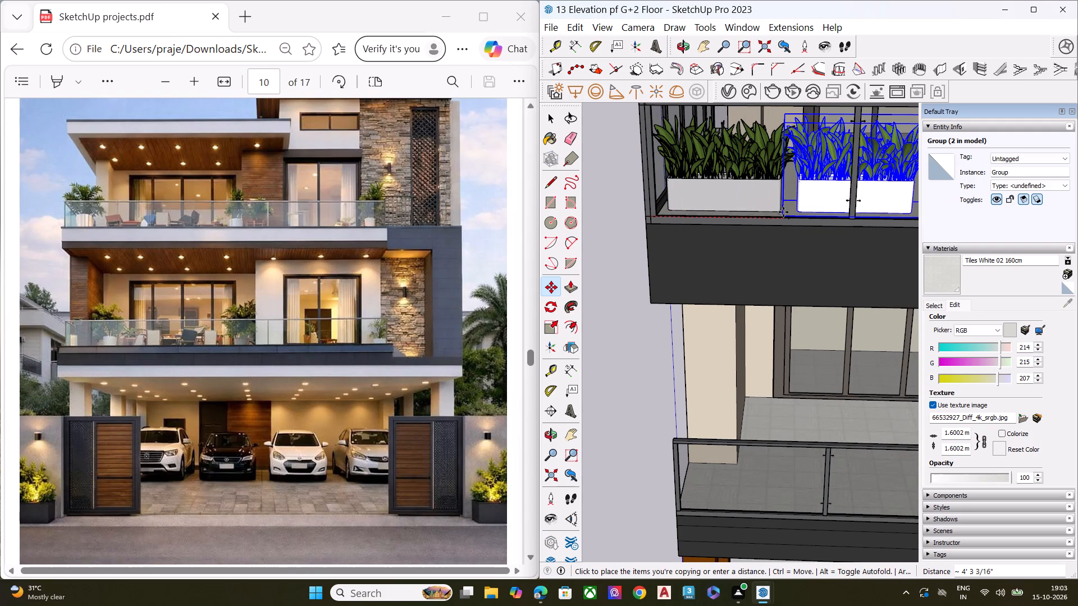
click(784, 212)
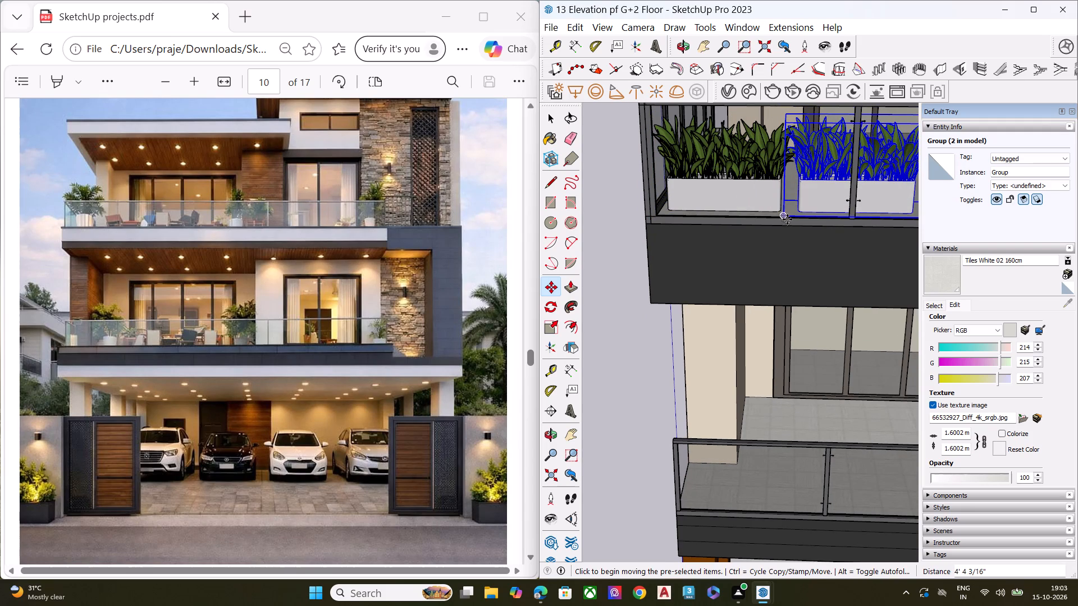
Copy the second planter about 5' farther along the front railing, and shift the copy about 8" back toward it.
click(784, 219)
scroll(768, 222, down, 8)
scroll(716, 221, down, 2)
scroll(716, 221, up, 1)
scroll(716, 221, down, 1)
scroll(716, 221, up, 1)
scroll(716, 221, down, 5)
scroll(771, 217, up, 10)
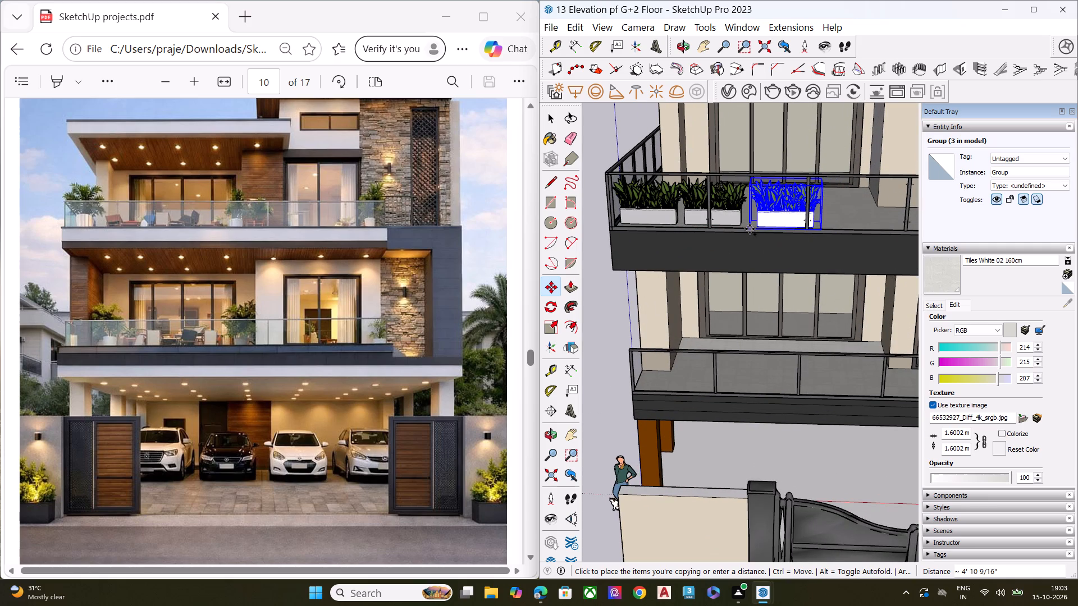
click(751, 228)
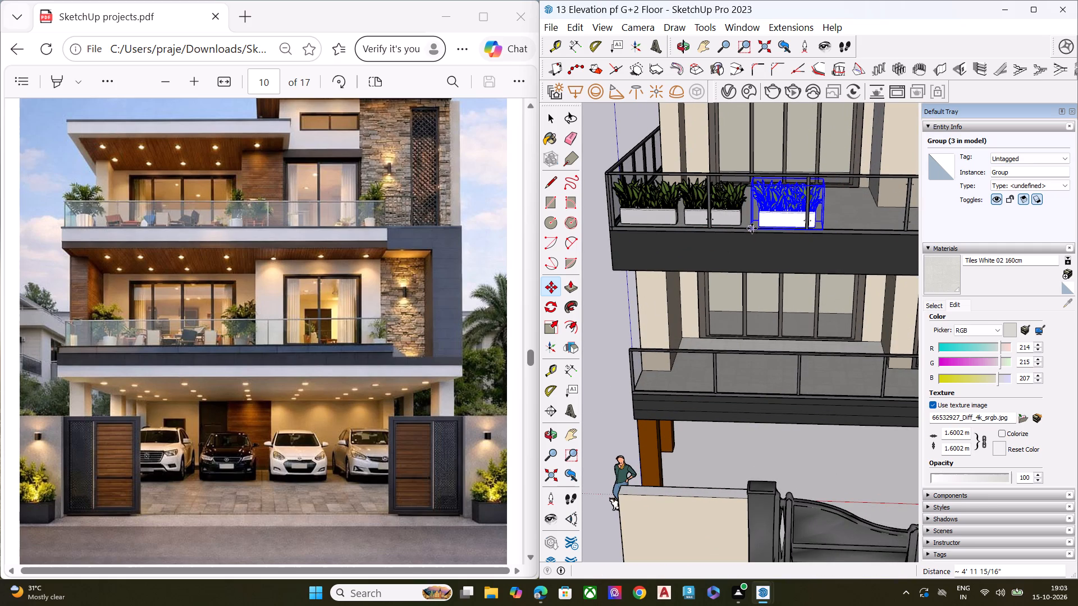
scroll(753, 229, up, 5)
click(752, 229)
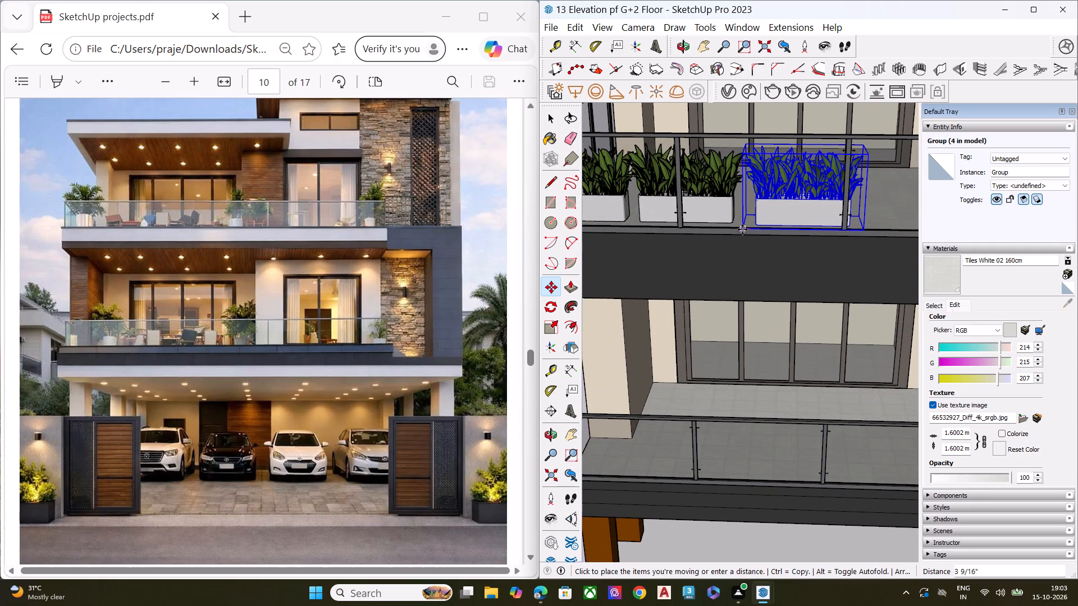
click(734, 231)
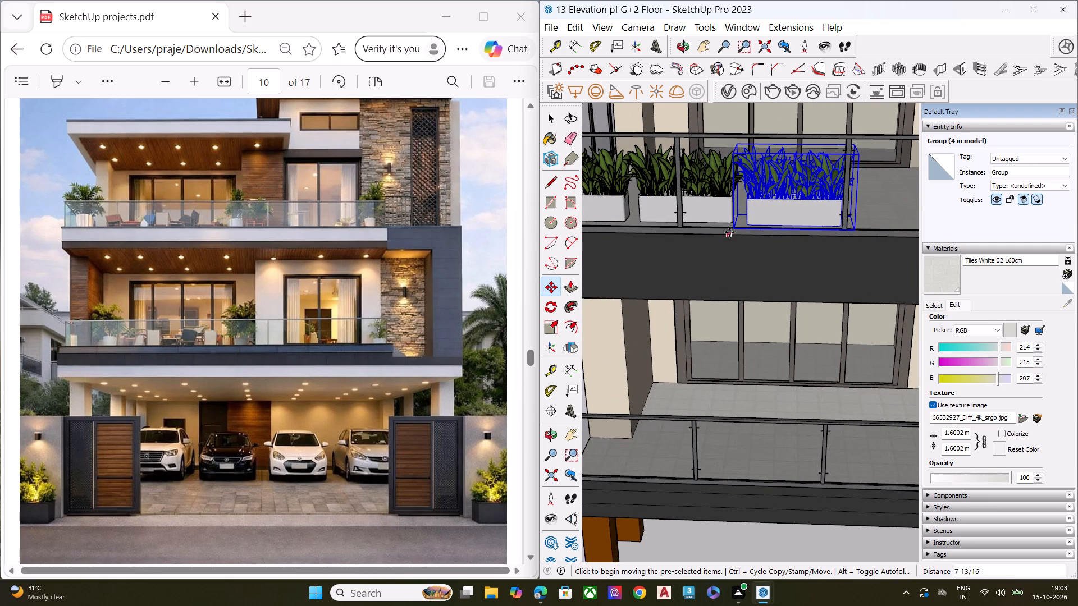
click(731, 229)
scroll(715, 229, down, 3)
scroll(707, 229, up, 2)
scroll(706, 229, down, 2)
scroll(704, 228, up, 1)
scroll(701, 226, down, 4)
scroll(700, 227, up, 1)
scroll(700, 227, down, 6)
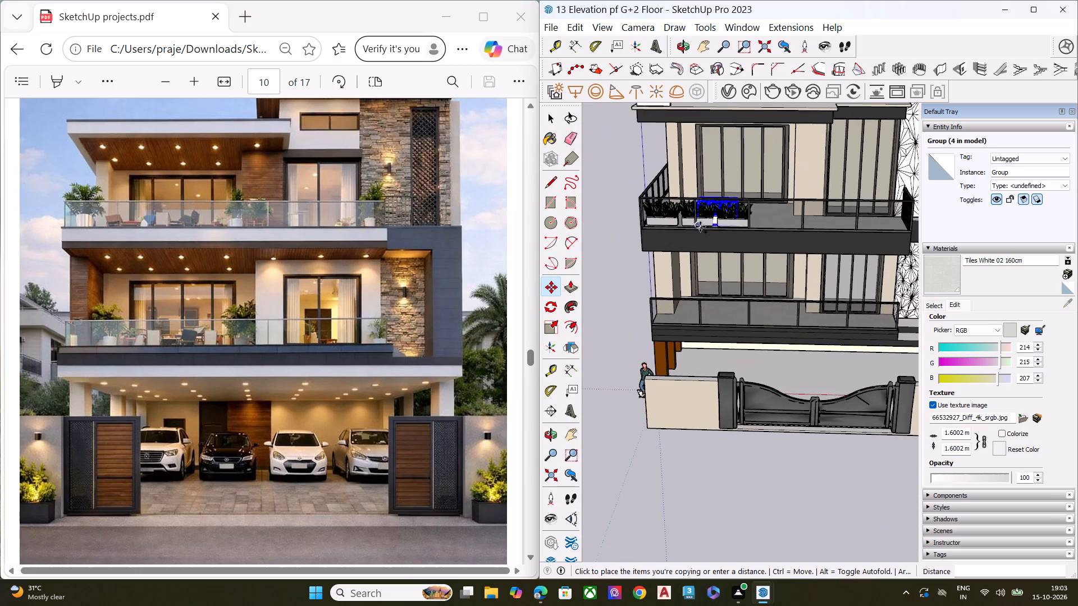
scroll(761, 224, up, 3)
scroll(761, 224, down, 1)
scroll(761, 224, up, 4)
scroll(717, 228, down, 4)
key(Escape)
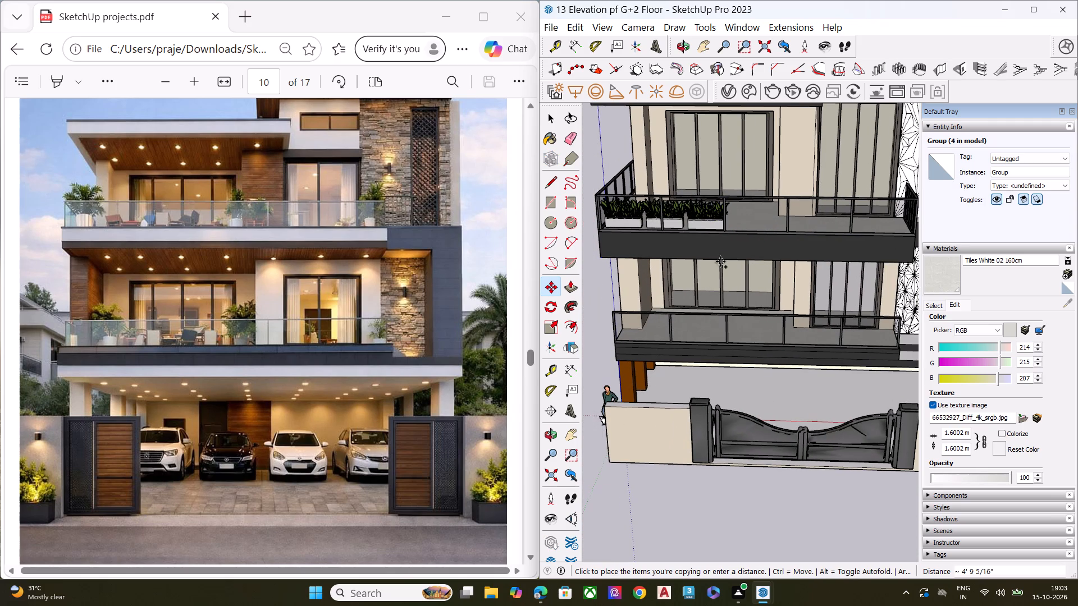
Move the third balcony planter about 3 5/8" along the railing, closer to the second planter.
scroll(696, 229, up, 9)
middle_drag(696, 221, 724, 186)
key(space)
click(723, 215)
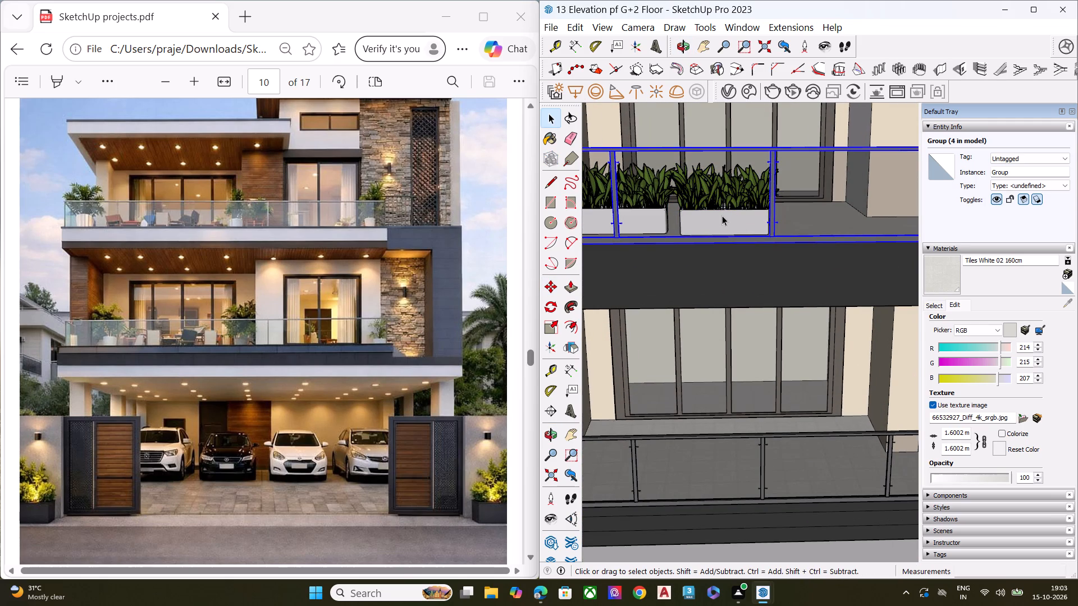
middle_drag(737, 158, 738, 292)
scroll(721, 313, up, 6)
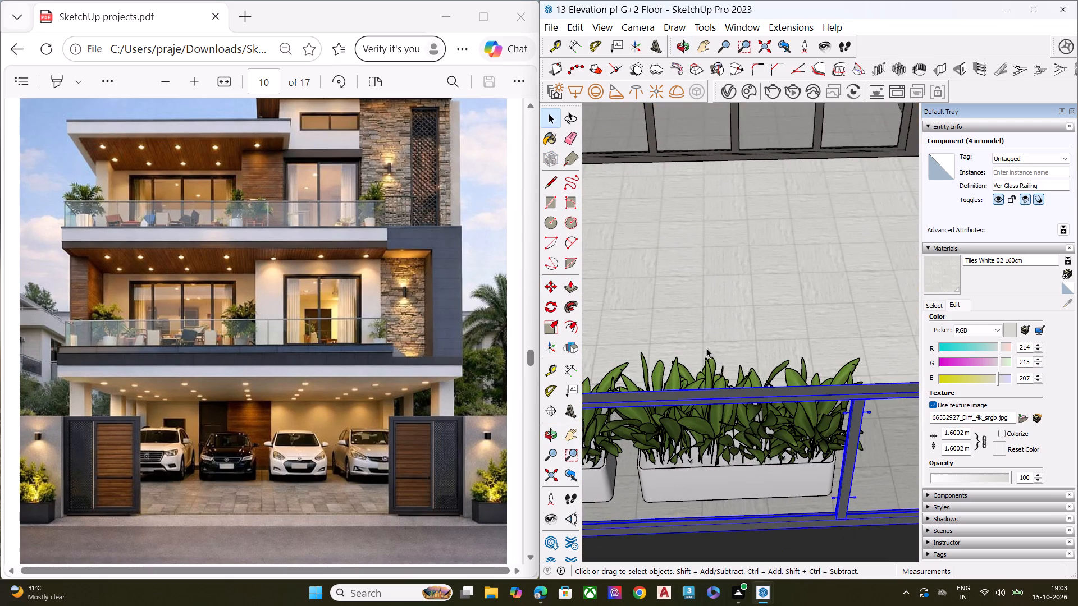
click(702, 365)
scroll(712, 362, down, 4)
key(m)
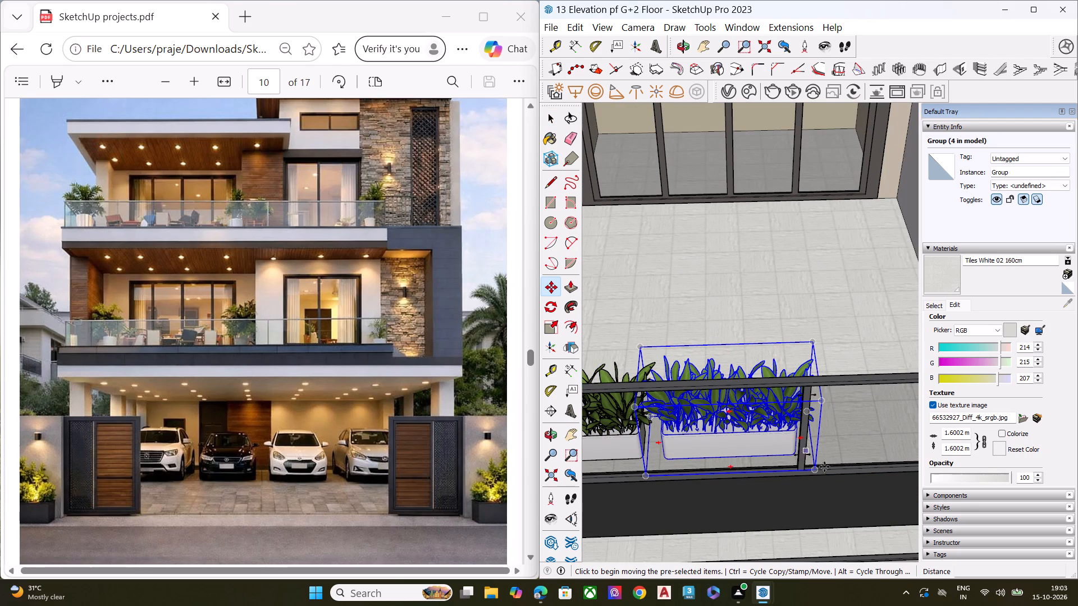
click(816, 469)
click(804, 467)
key(space)
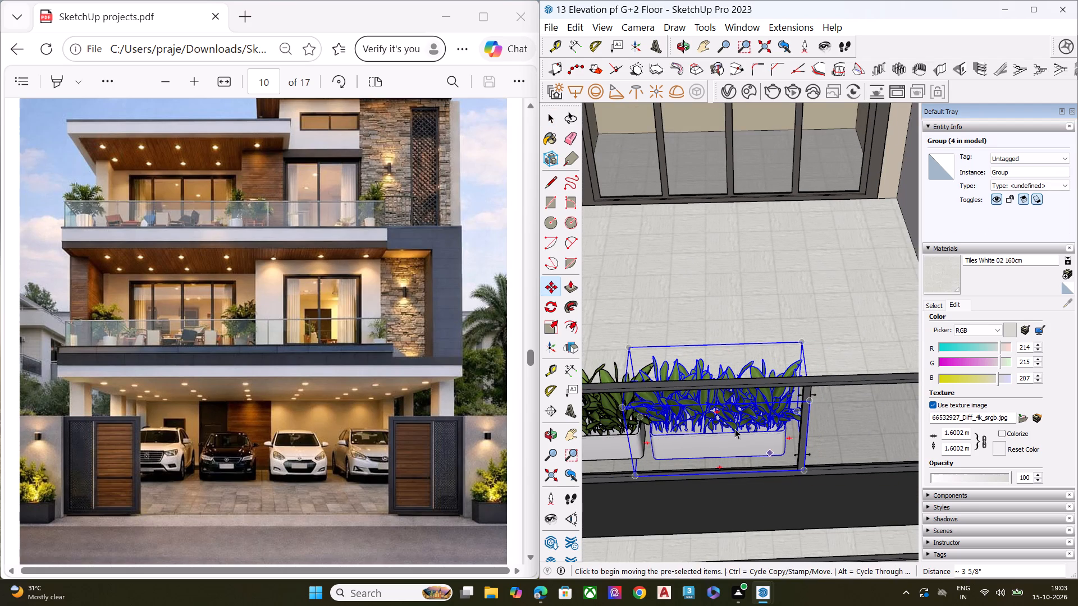
Copy the upper balcony's three planters about 24' down to the lower balcony, placing the row behind the stair-side end of its front railing.
scroll(728, 223, down, 3)
scroll(728, 220, up, 1)
scroll(728, 220, down, 11)
middle_drag(718, 263, 696, 148)
scroll(697, 145, up, 6)
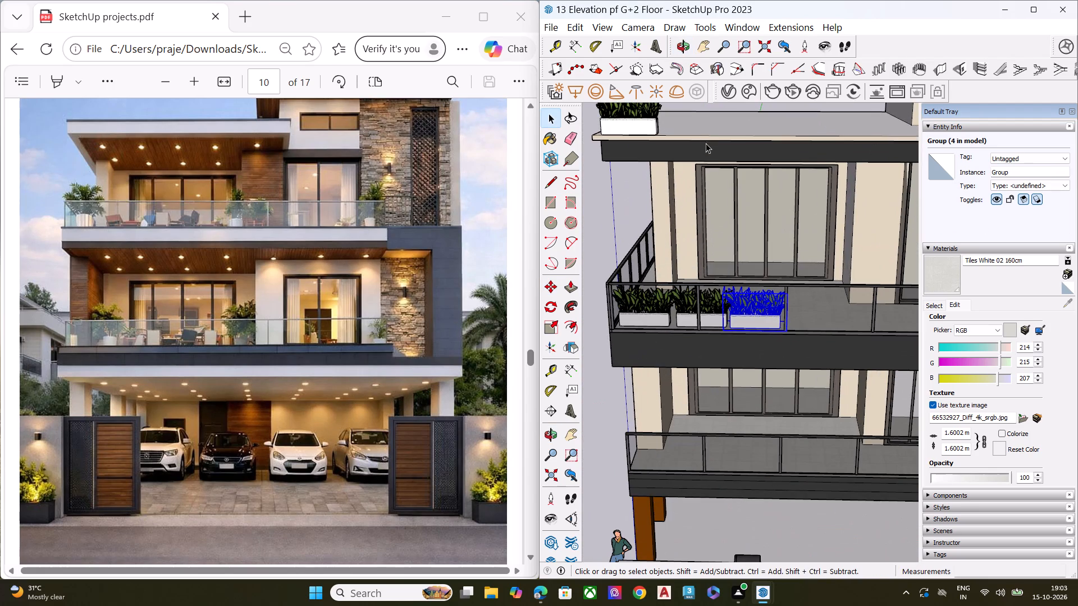
middle_drag(739, 291, 790, 235)
scroll(793, 230, up, 4)
ctrl+scroll(738, 255, up, 1)
ctrl+middle_drag(742, 259, 894, 426)
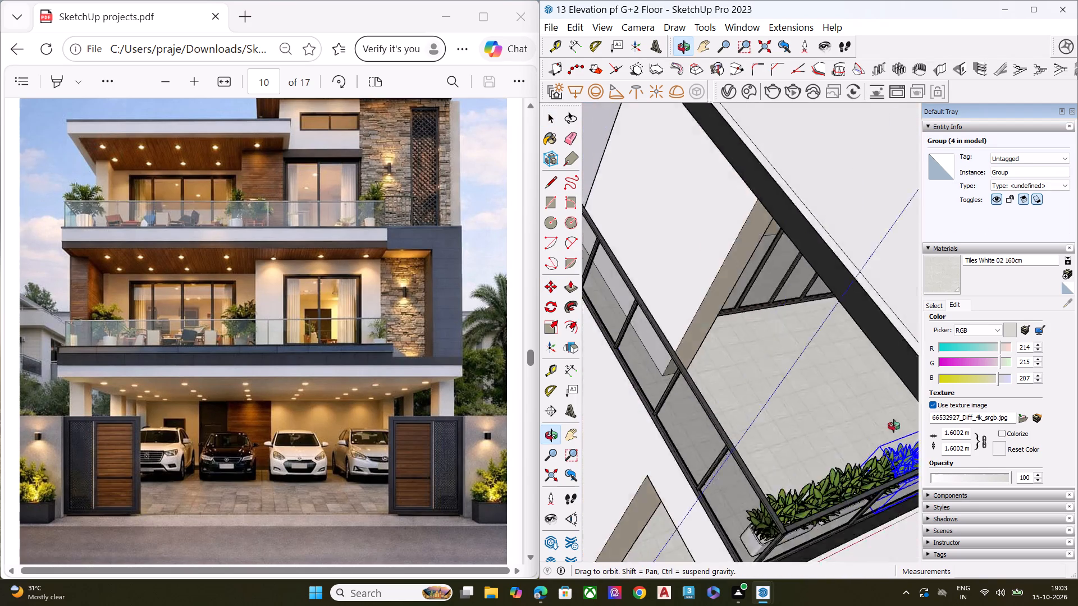
ctrl+middle_drag(894, 426, 888, 421)
scroll(726, 305, down, 5)
middle_drag(853, 374, 903, 366)
scroll(903, 363, up, 1)
ctrl+click(897, 339)
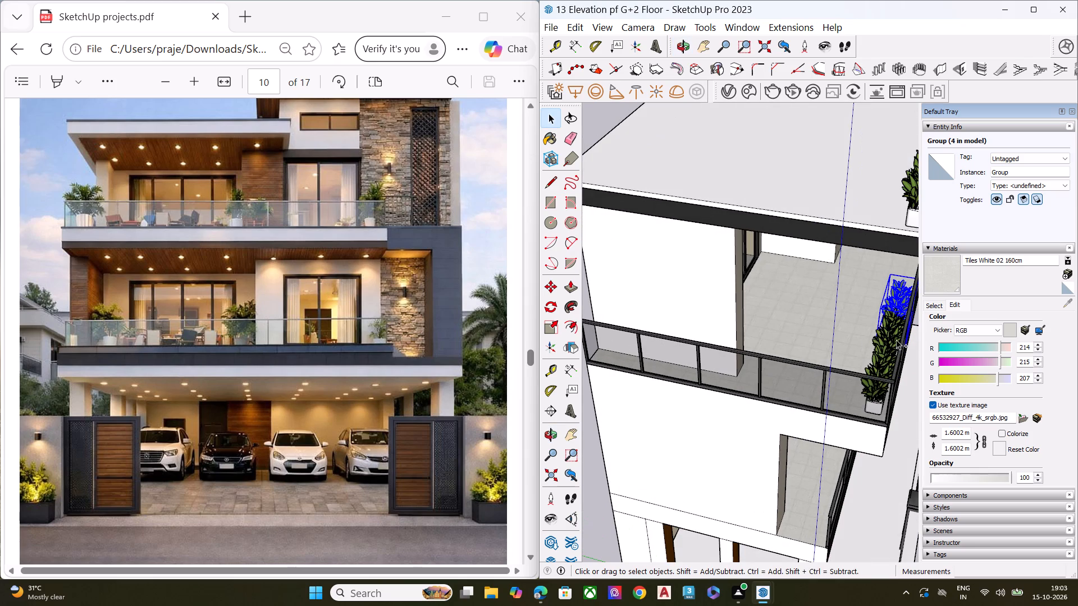
ctrl+click(884, 367)
middle_drag(776, 325, 540, 318)
scroll(680, 312, down, 4)
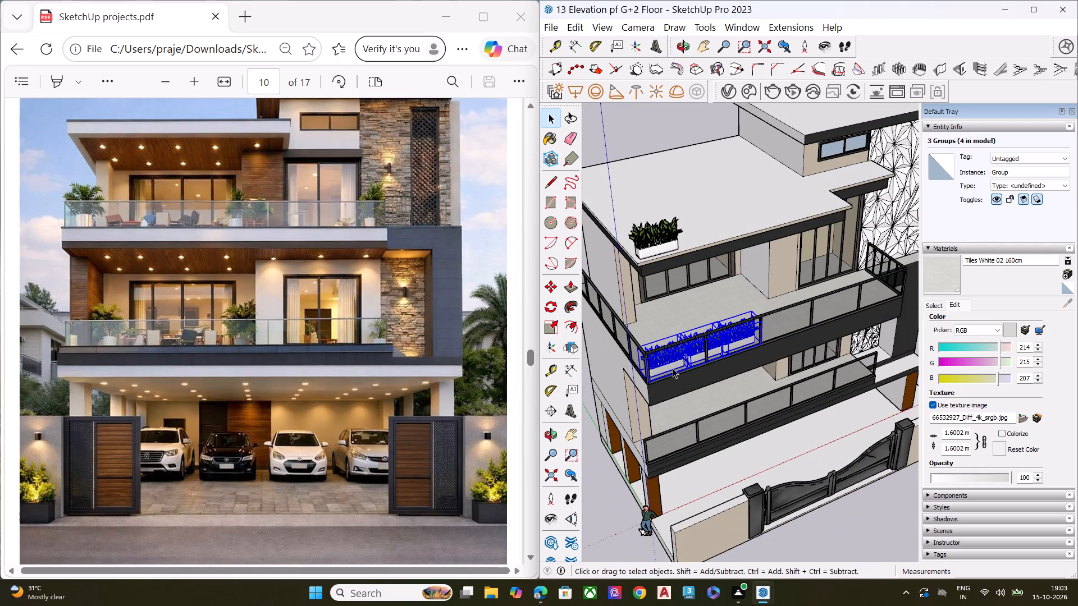
key(m)
scroll(657, 396, up, 5)
scroll(649, 383, down, 1)
scroll(648, 383, up, 5)
click(646, 378)
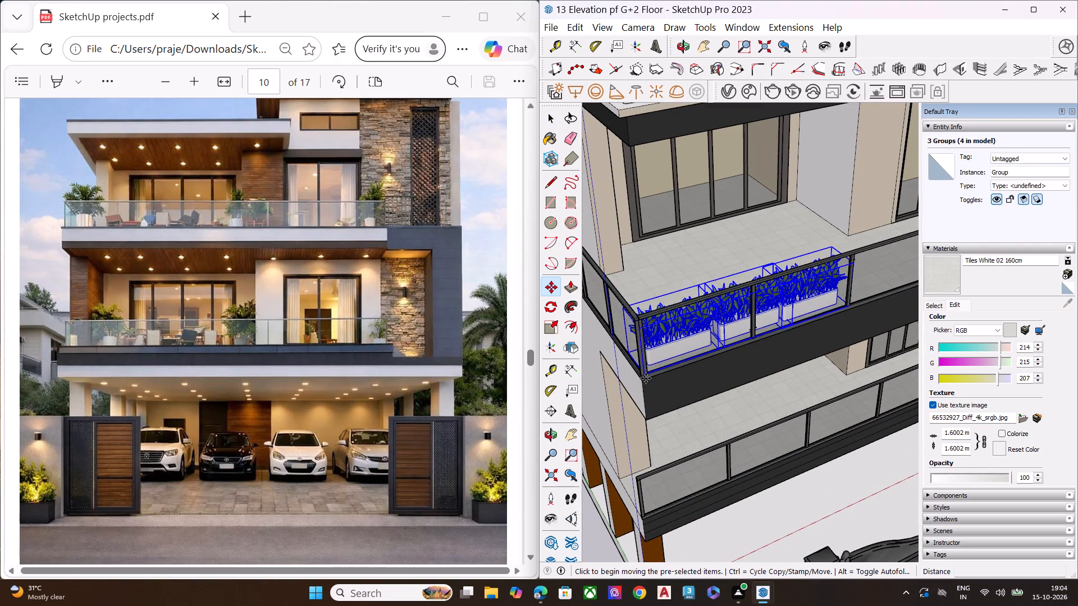
scroll(639, 304, down, 2)
scroll(639, 304, up, 1)
scroll(639, 304, down, 6)
scroll(728, 305, down, 8)
middle_drag(772, 375, 771, 375)
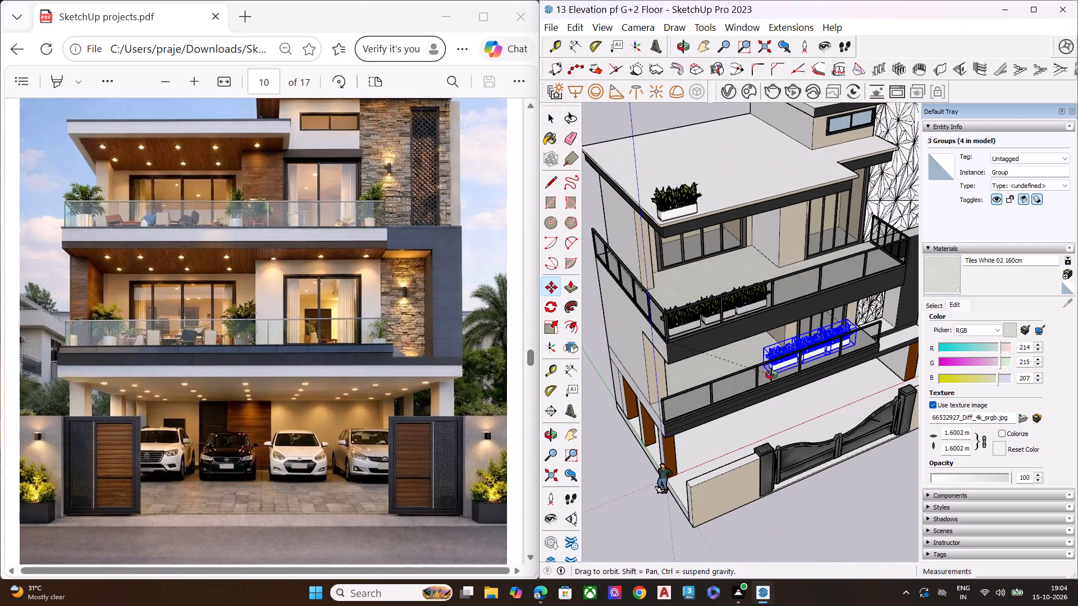
middle_drag(771, 375, 604, 263)
scroll(626, 278, up, 3)
scroll(746, 322, down, 1)
scroll(754, 325, up, 5)
scroll(773, 350, down, 8)
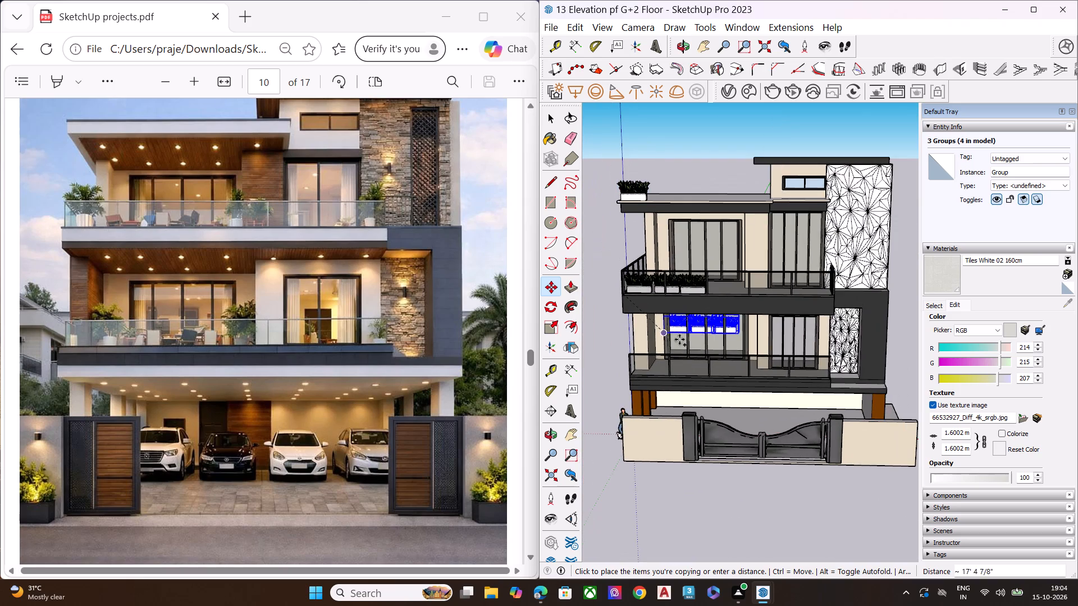
scroll(775, 364, up, 8)
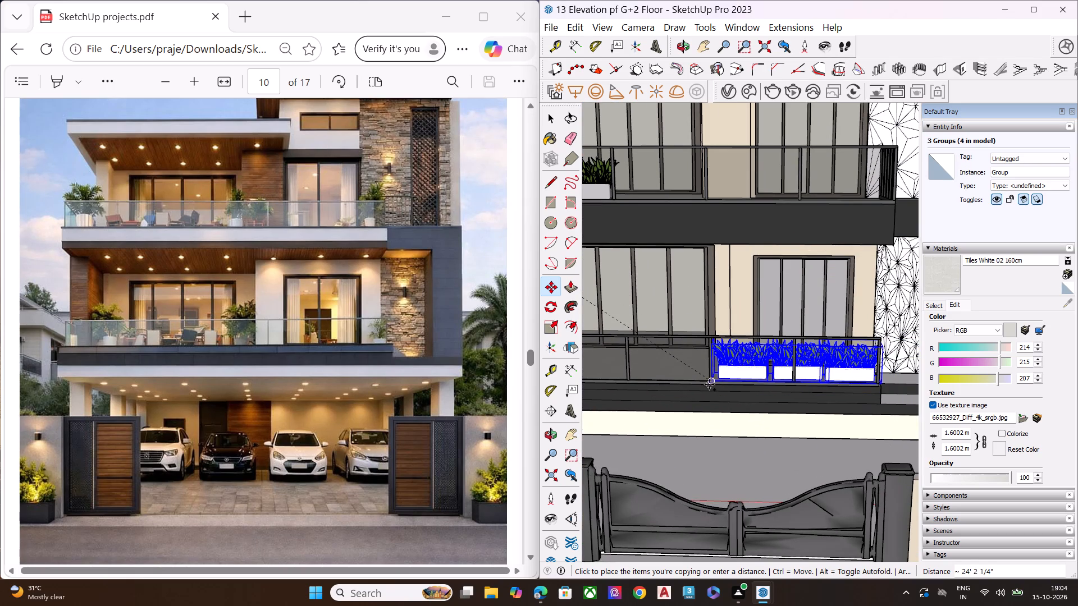
click(705, 381)
key(space)
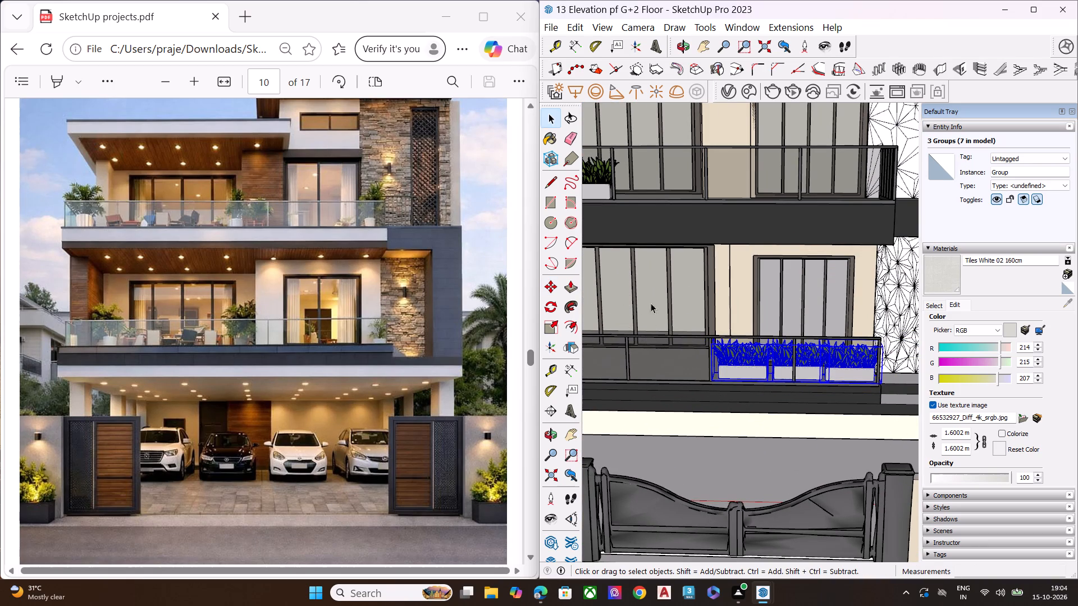
Clear the selection and examine the whole front elevation with the planter rows on both balconies.
scroll(658, 284, down, 9)
scroll(709, 271, down, 6)
scroll(744, 328, up, 2)
scroll(744, 328, down, 1)
scroll(744, 328, up, 5)
scroll(744, 328, down, 1)
scroll(743, 326, up, 1)
click(873, 277)
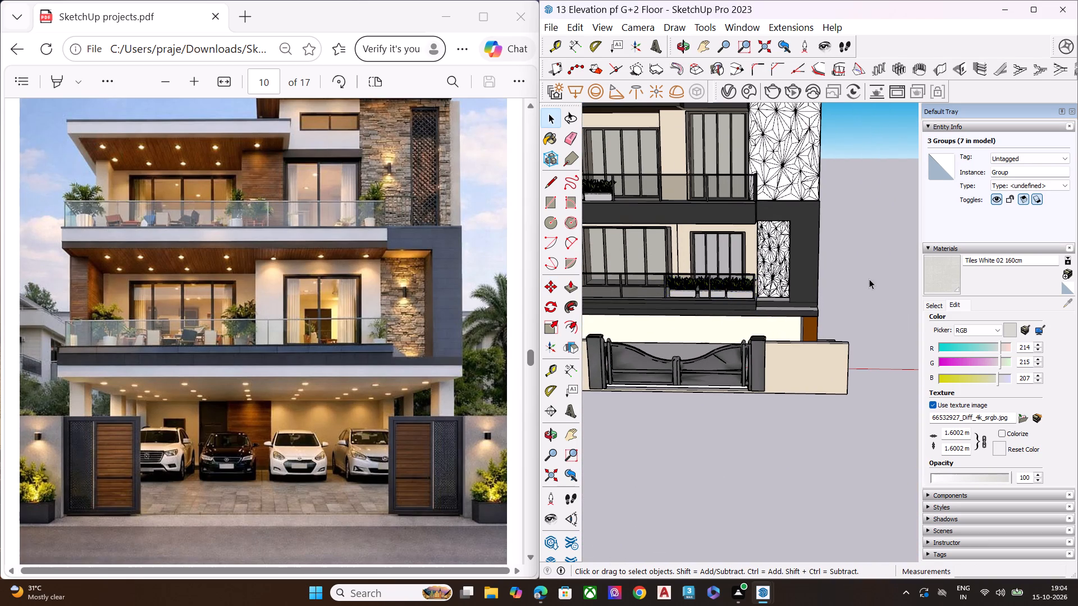
middle_drag(769, 293, 796, 218)
scroll(795, 218, up, 2)
scroll(807, 235, down, 9)
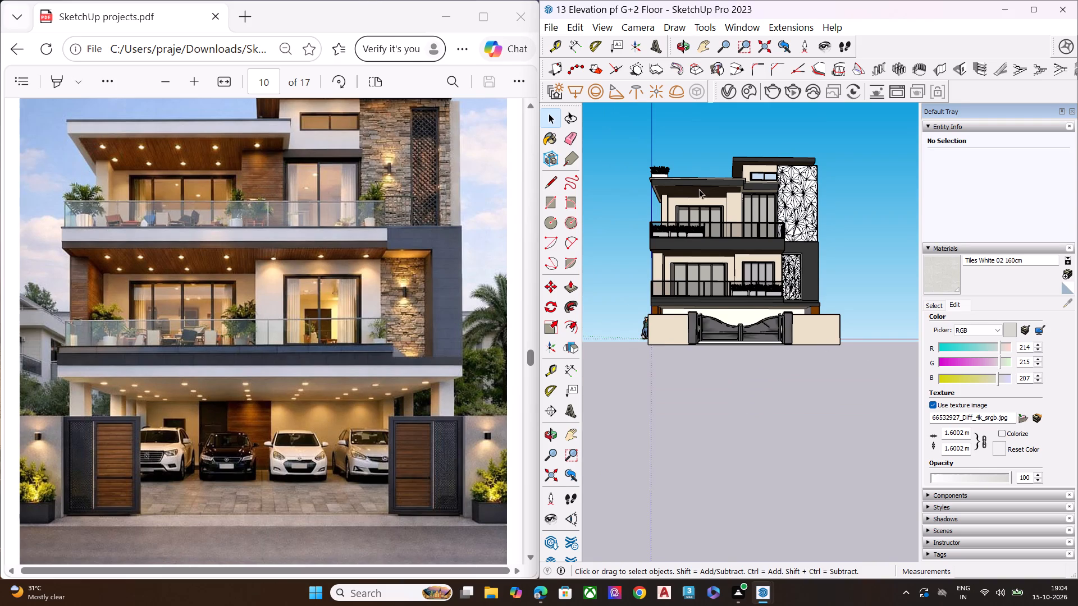
middle_drag(705, 193, 781, 229)
scroll(724, 175, up, 5)
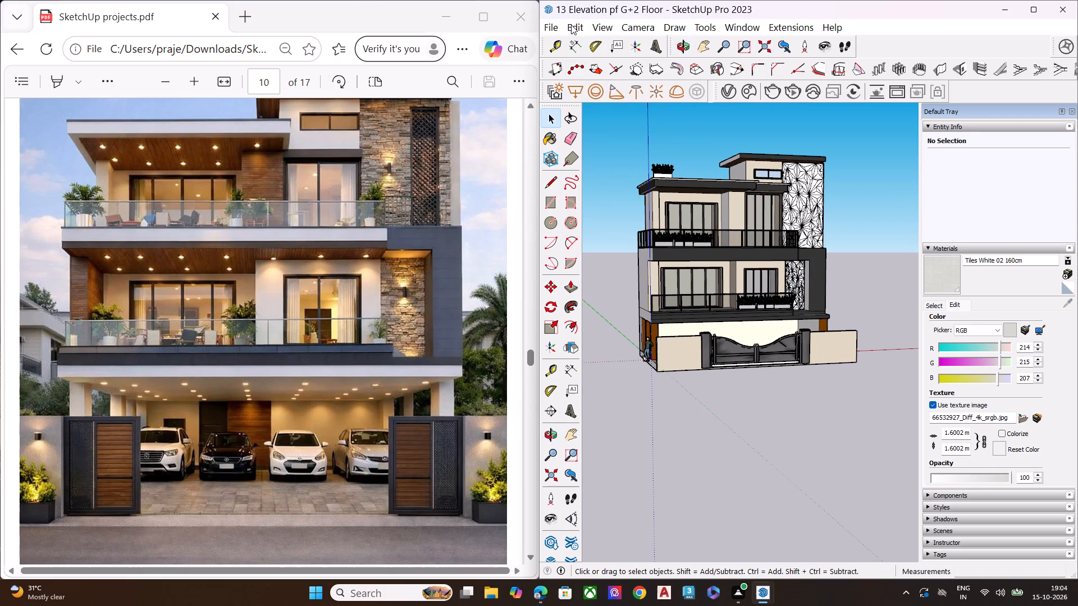
Import the potted plant model 9.skp from the Downloads folder and place it on the roof.
click(547, 29)
click(574, 255)
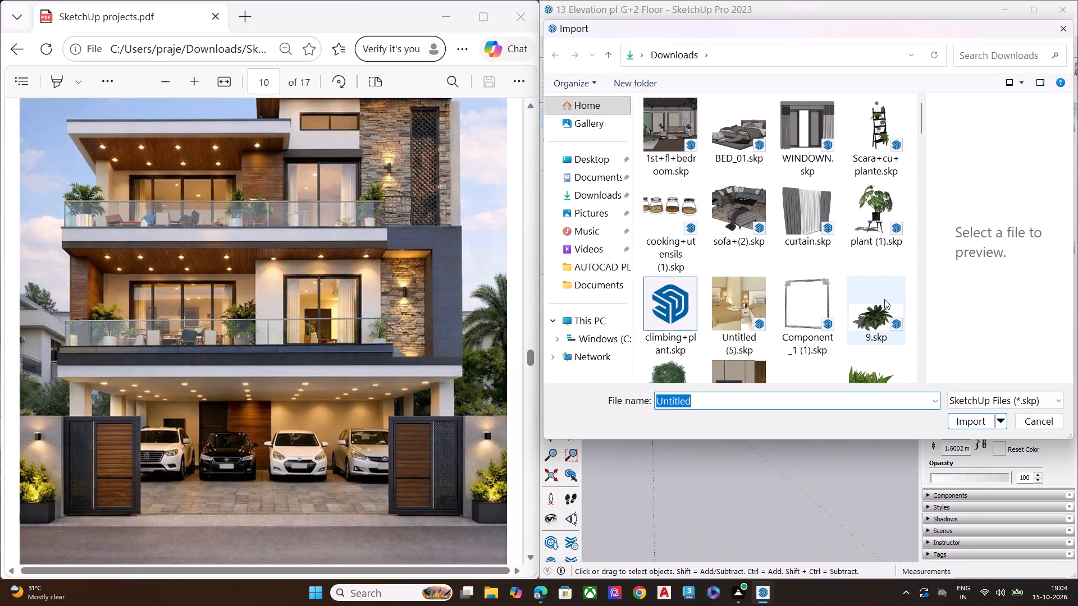
click(875, 315)
click(976, 424)
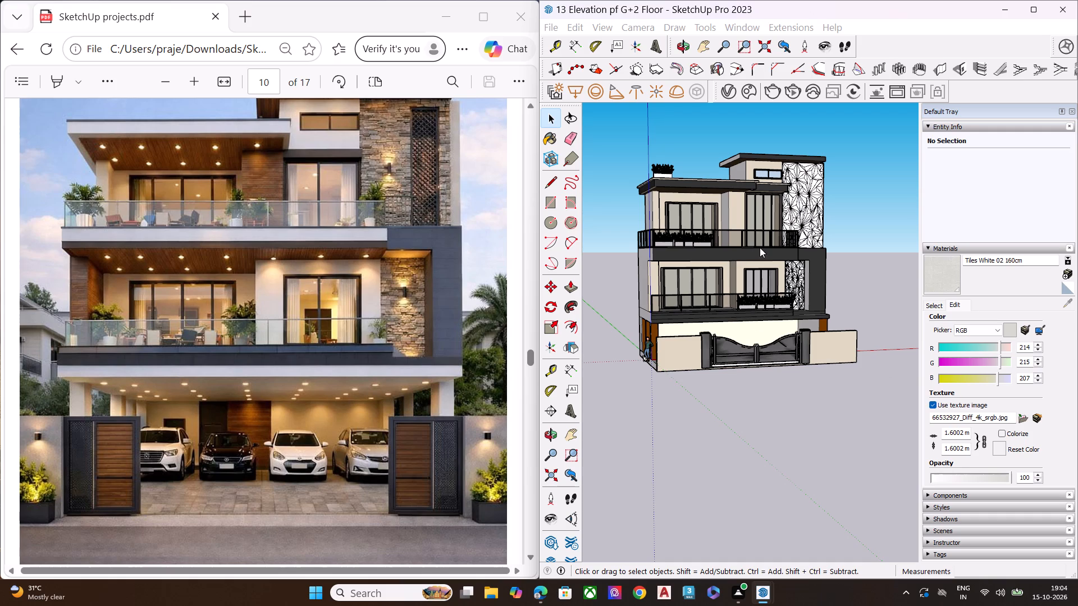
scroll(730, 336, down, 7)
scroll(679, 400, down, 3)
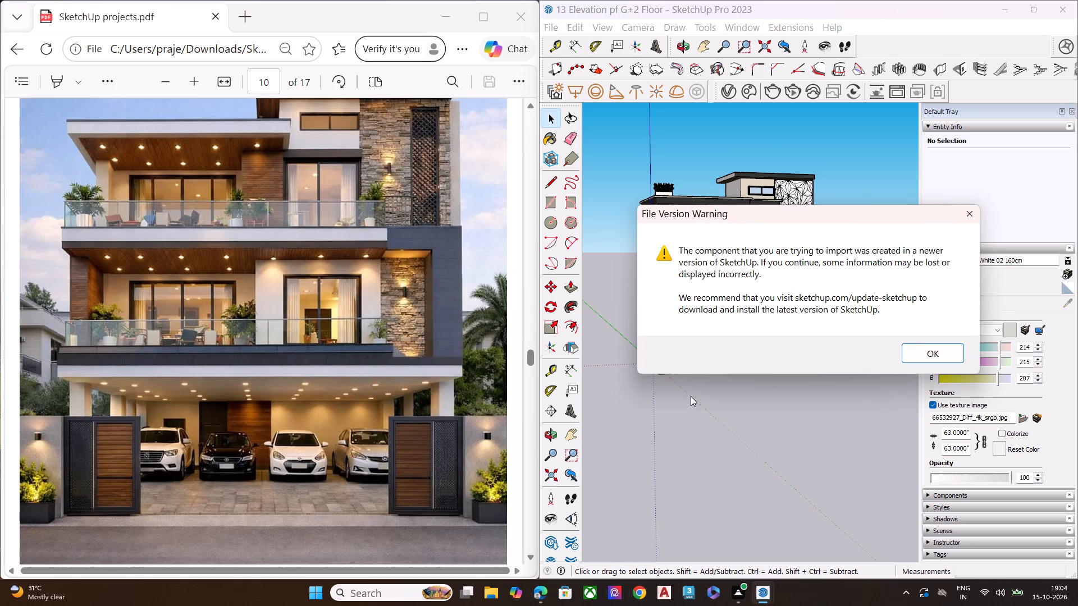
click(922, 350)
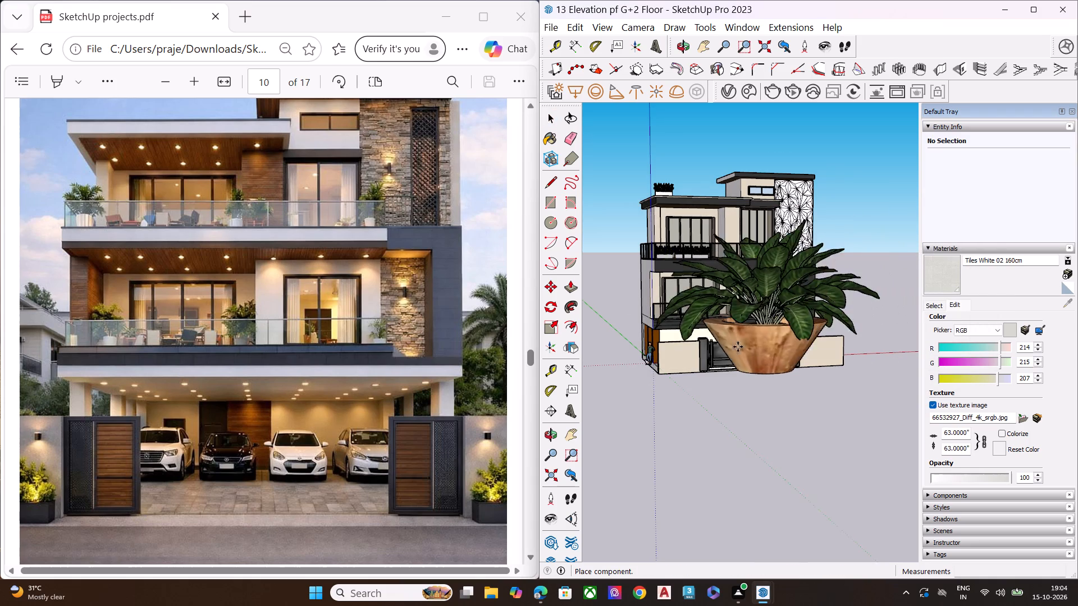
middle_drag(741, 185, 873, 403)
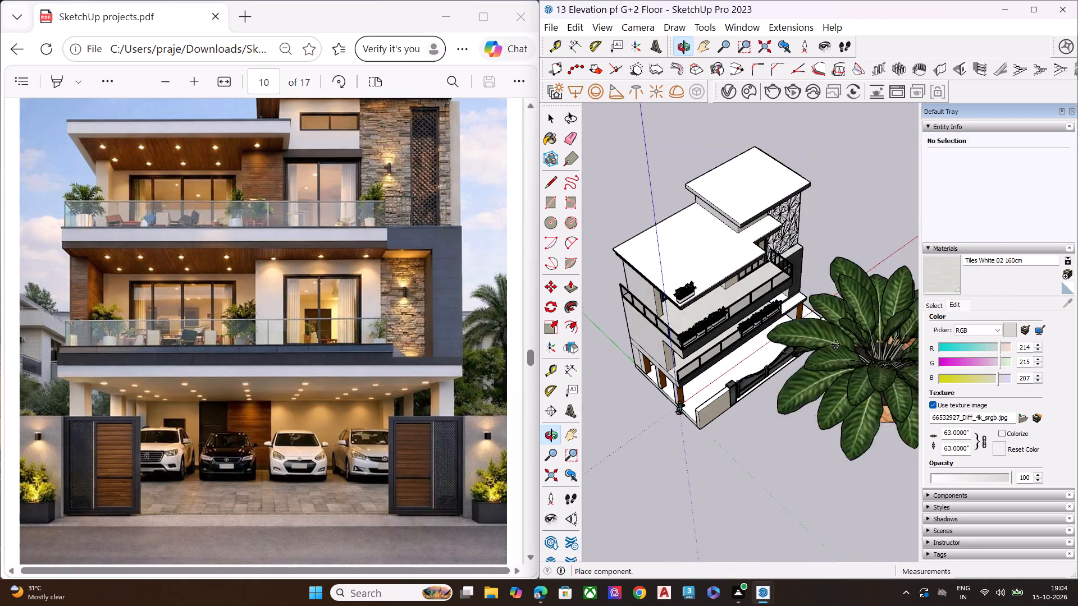
click(703, 245)
Scale the oversized potted plant down uniformly to about 0.16 of its size.
middle_drag(730, 271, 671, 113)
scroll(728, 269, up, 1)
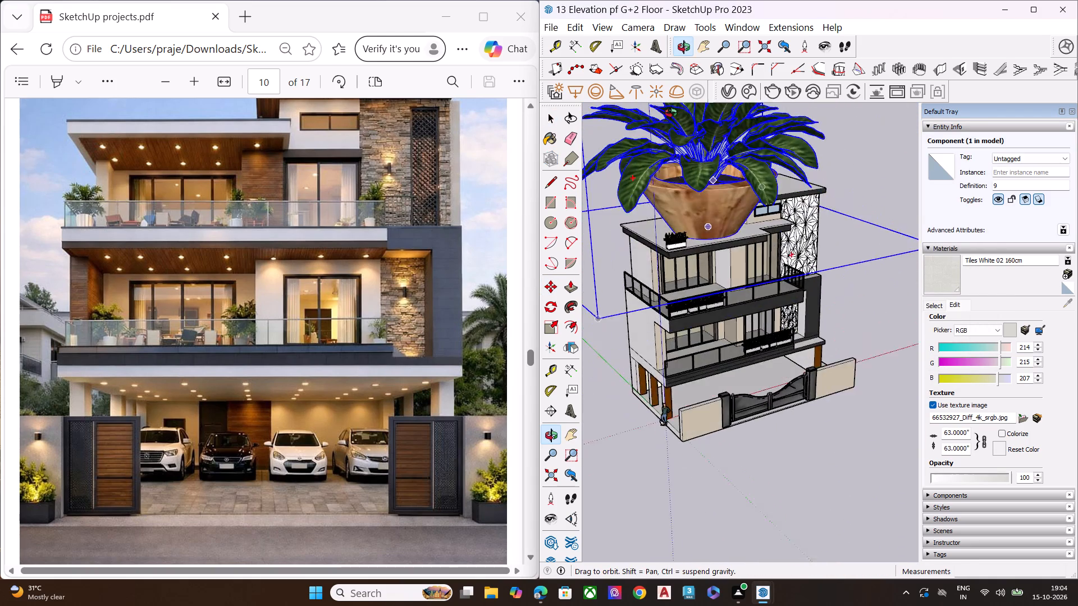
middle_drag(671, 113, 674, 63)
scroll(674, 63, up, 1)
scroll(707, 151, down, 6)
middle_drag(835, 312, 733, 292)
scroll(741, 275, down, 3)
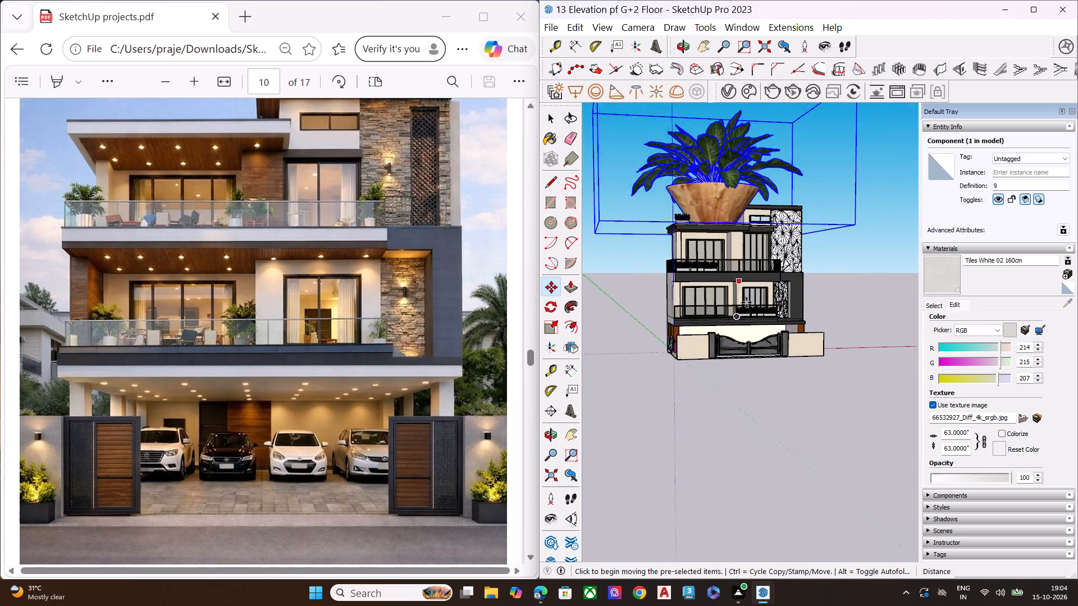
scroll(746, 302, down, 4)
scroll(743, 311, up, 1)
key(s)
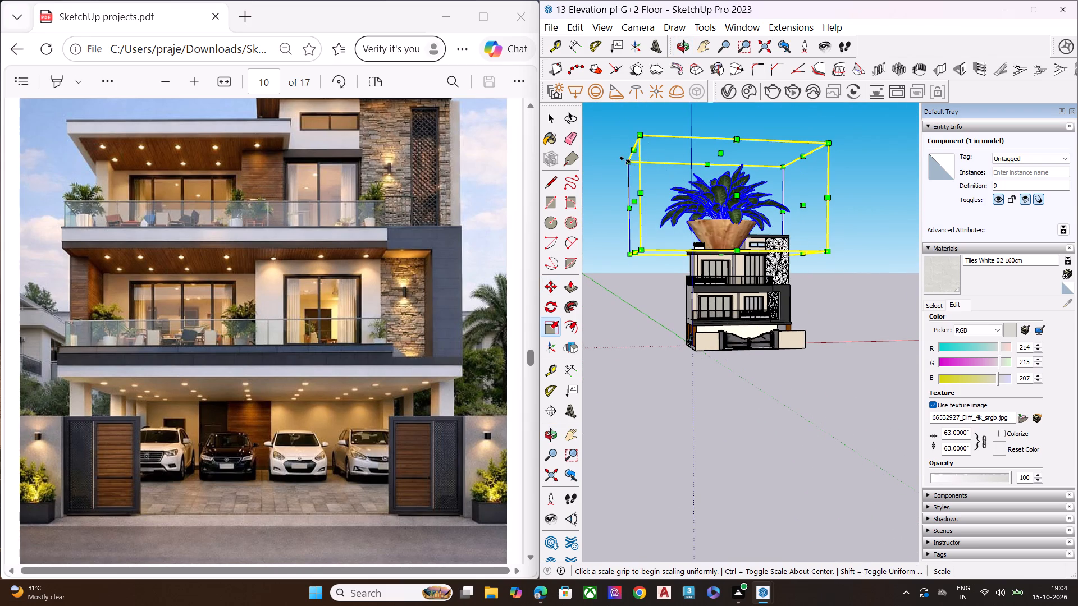
click(627, 161)
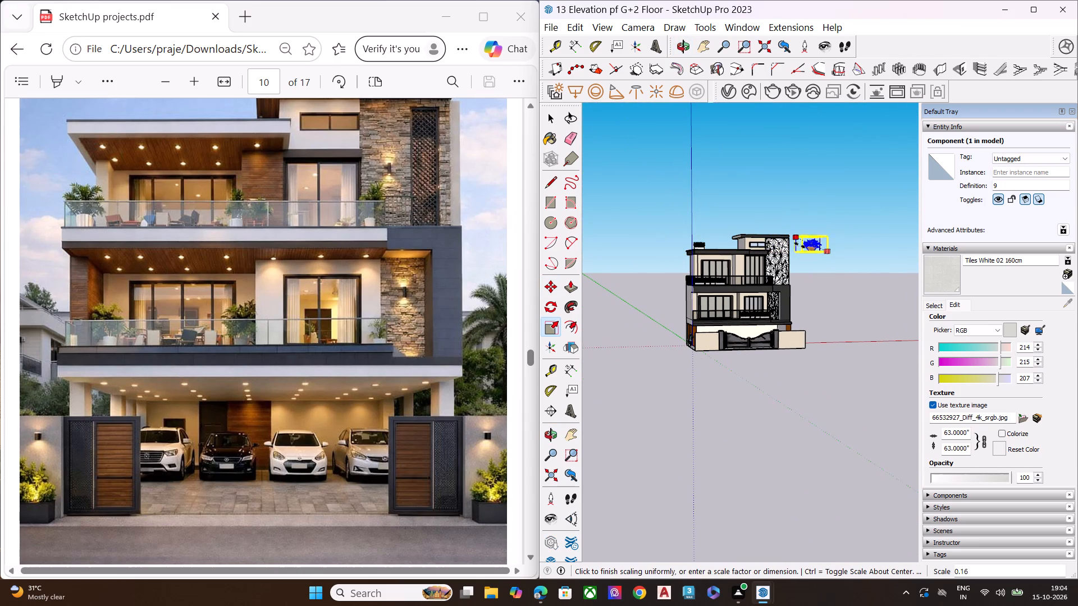
click(810, 251)
click(816, 280)
scroll(817, 260, up, 9)
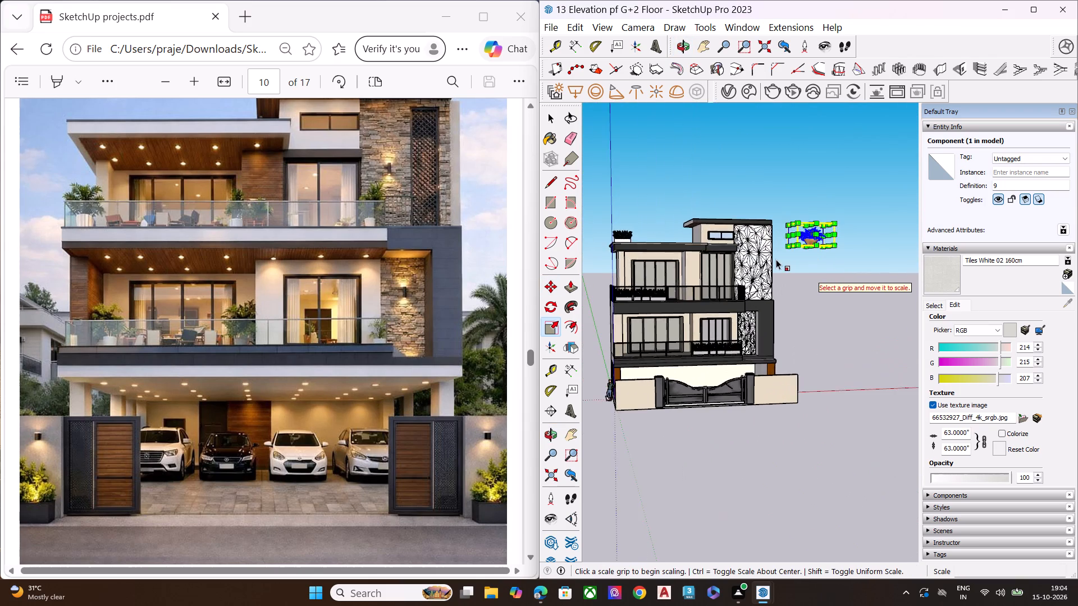
scroll(774, 258, up, 2)
middle_drag(774, 258, 839, 346)
scroll(839, 339, up, 7)
click(842, 287)
key(space)
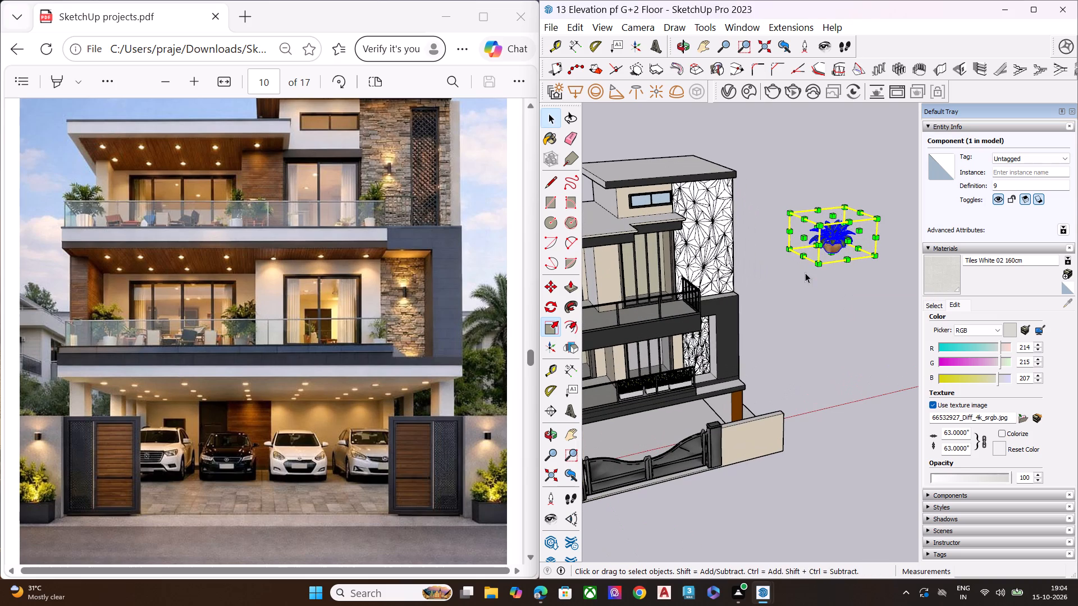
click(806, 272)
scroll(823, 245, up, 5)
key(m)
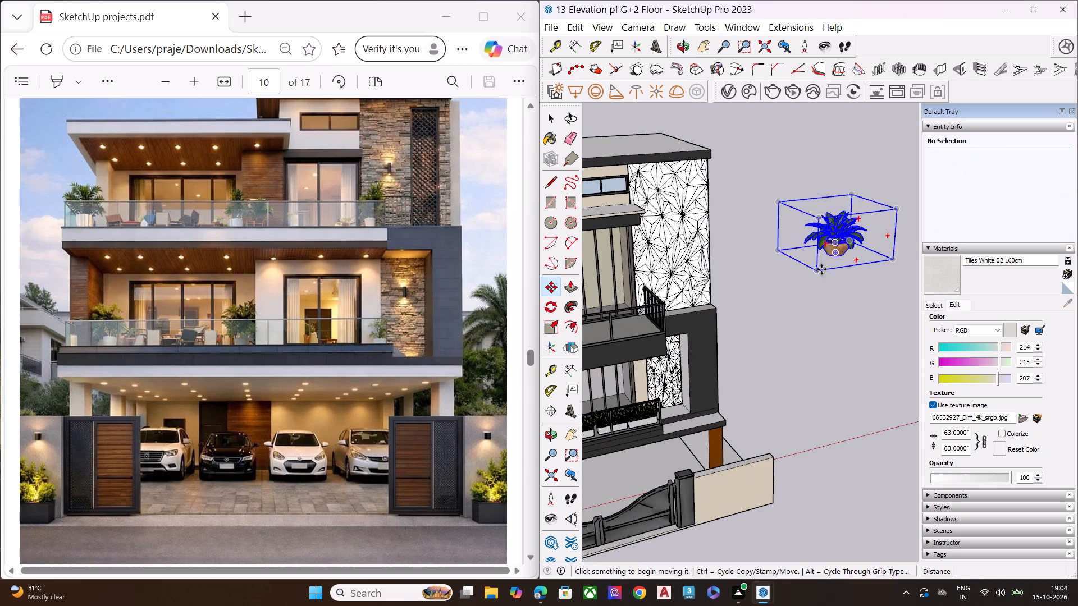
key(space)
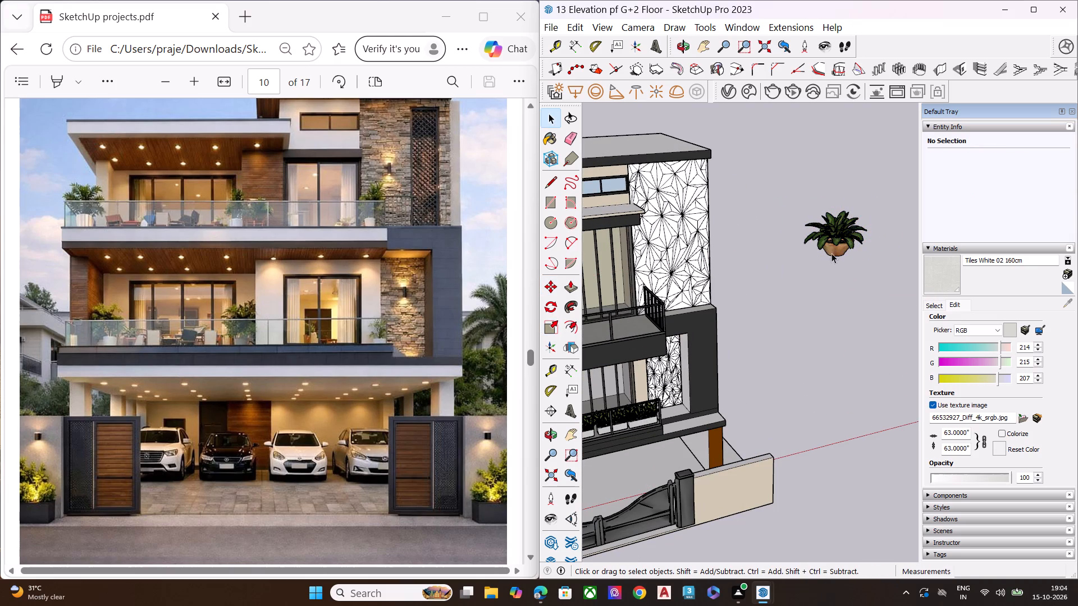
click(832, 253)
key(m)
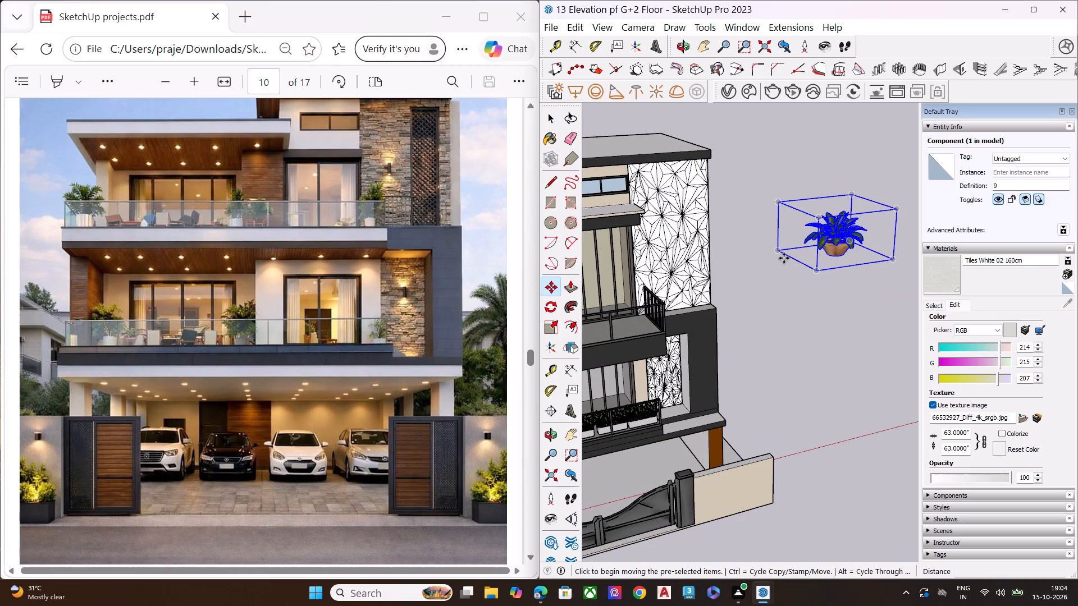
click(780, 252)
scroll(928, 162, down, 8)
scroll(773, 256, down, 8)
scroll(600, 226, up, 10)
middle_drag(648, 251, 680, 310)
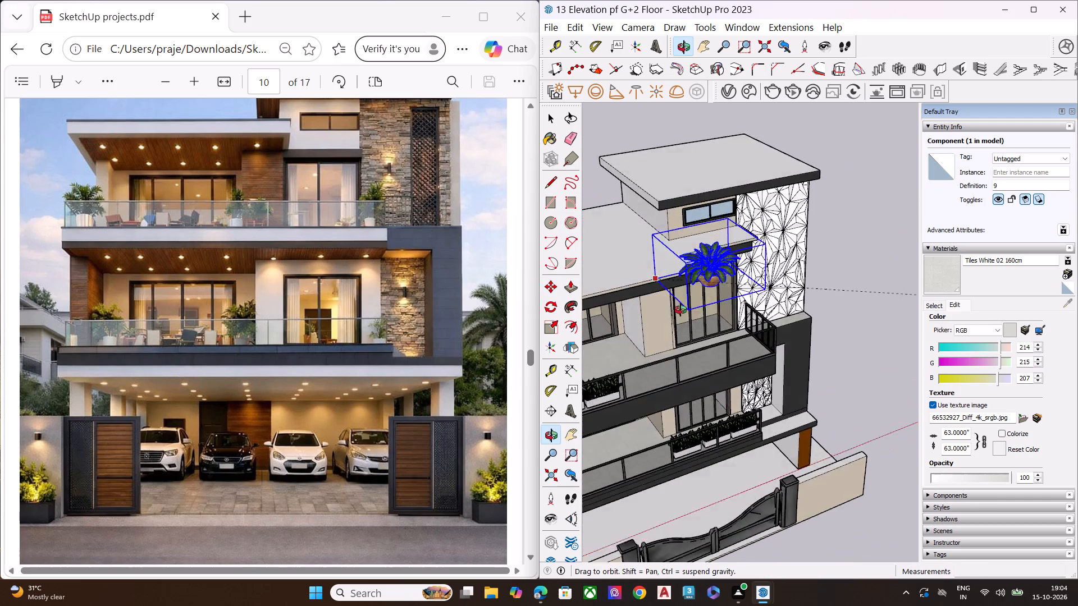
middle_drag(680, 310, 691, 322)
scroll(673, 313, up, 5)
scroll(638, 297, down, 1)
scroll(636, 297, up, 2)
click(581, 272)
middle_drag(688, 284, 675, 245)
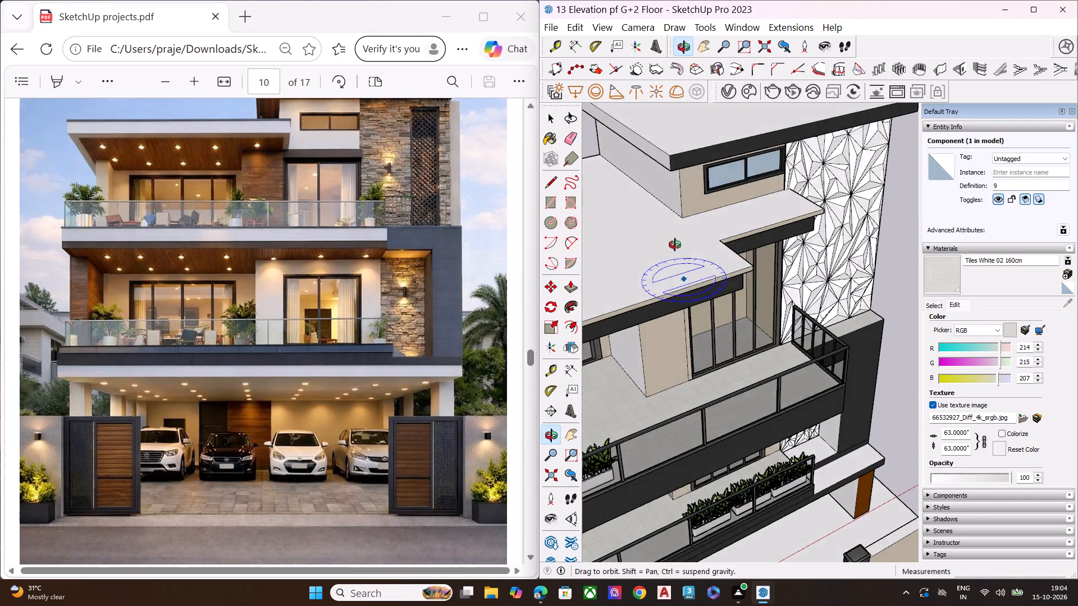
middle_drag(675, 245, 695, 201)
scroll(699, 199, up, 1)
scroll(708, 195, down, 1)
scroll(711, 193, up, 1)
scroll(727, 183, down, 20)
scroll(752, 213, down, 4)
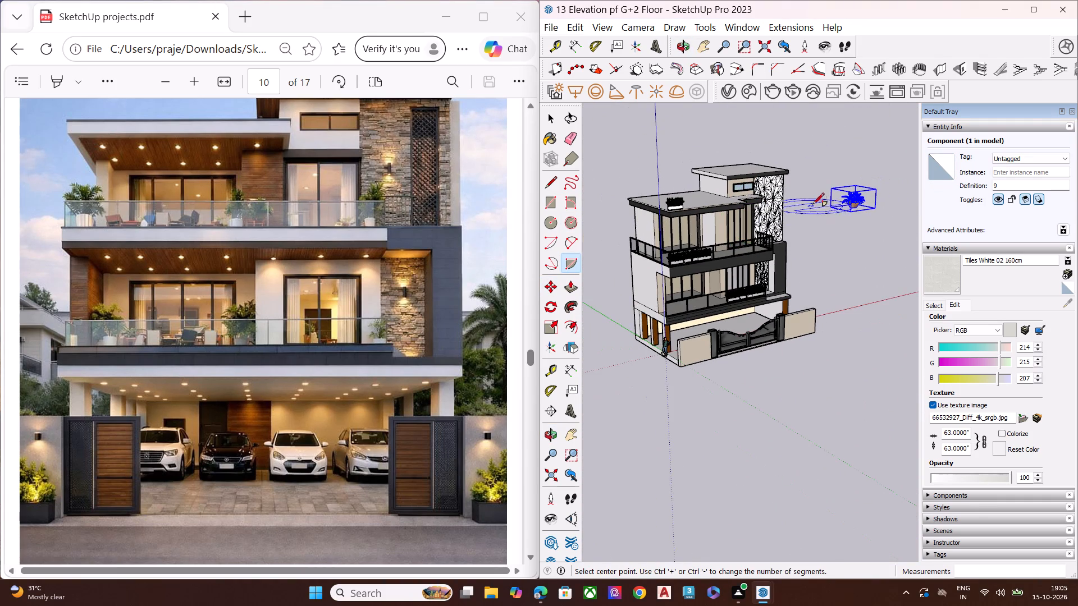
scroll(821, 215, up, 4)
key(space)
Move the potted plant about 36' onto the main roof, near its front edge beside the upper roof block.
key(m)
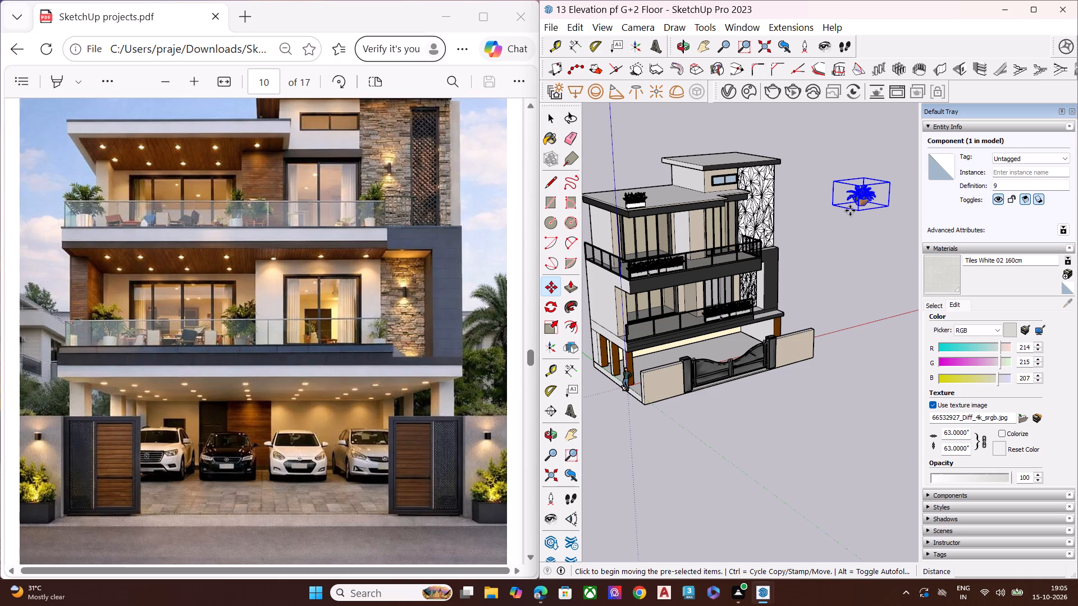
click(860, 210)
scroll(675, 198, up, 4)
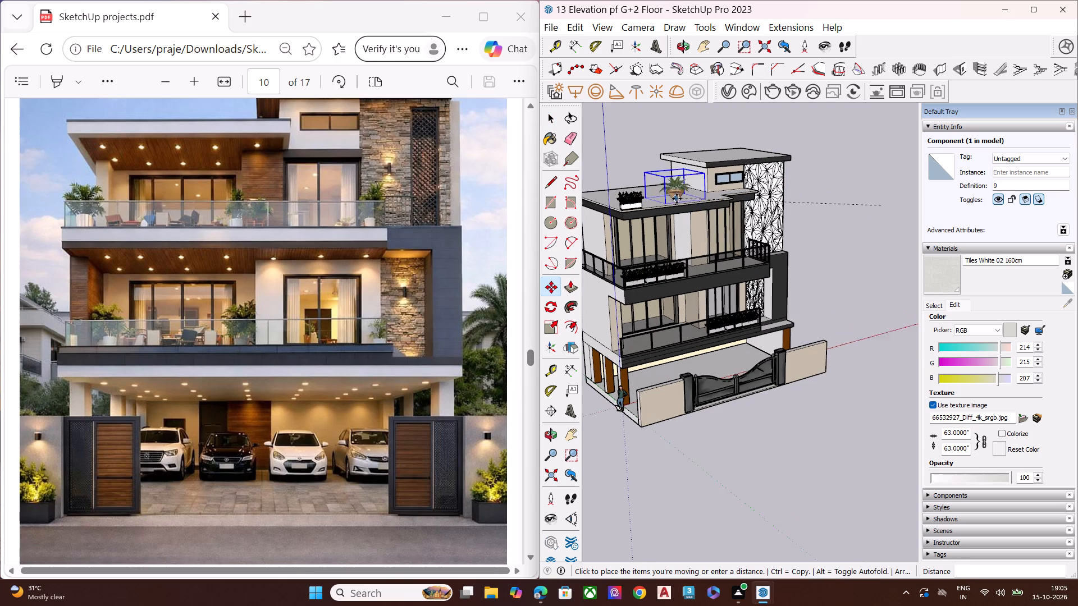
scroll(677, 199, up, 11)
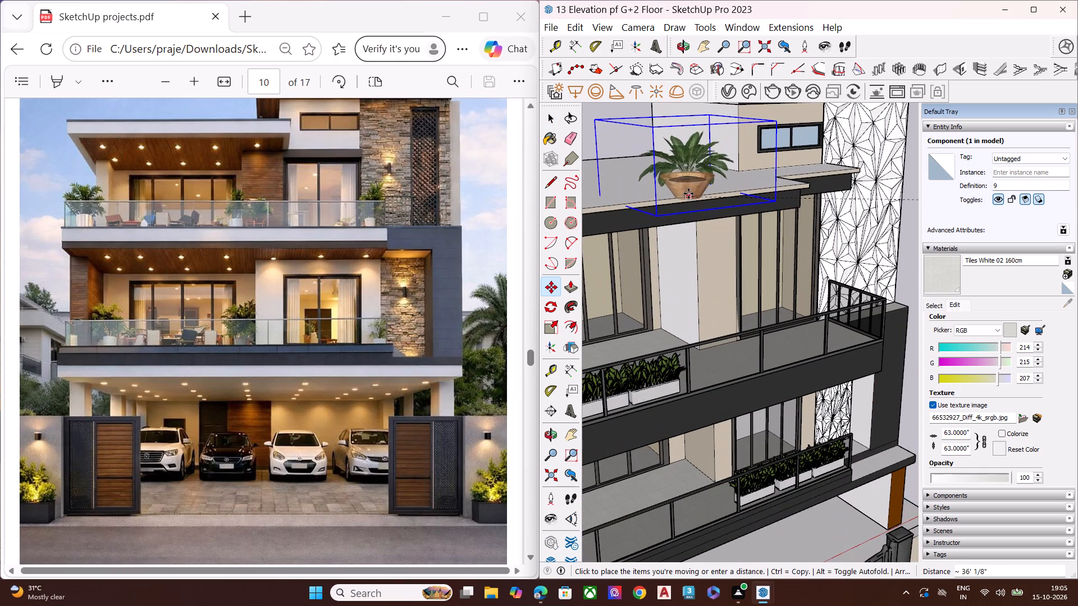
click(682, 191)
middle_drag(691, 201, 646, 147)
key(space)
Scale the potted plant on the roof down uniformly once more so it suits the nearby planter.
scroll(698, 189, down, 7)
scroll(728, 228, down, 1)
scroll(728, 228, up, 1)
scroll(728, 229, down, 1)
scroll(728, 231, up, 1)
scroll(728, 231, down, 4)
scroll(693, 179, up, 1)
scroll(693, 179, down, 1)
scroll(693, 179, up, 4)
scroll(693, 179, down, 1)
scroll(693, 179, up, 2)
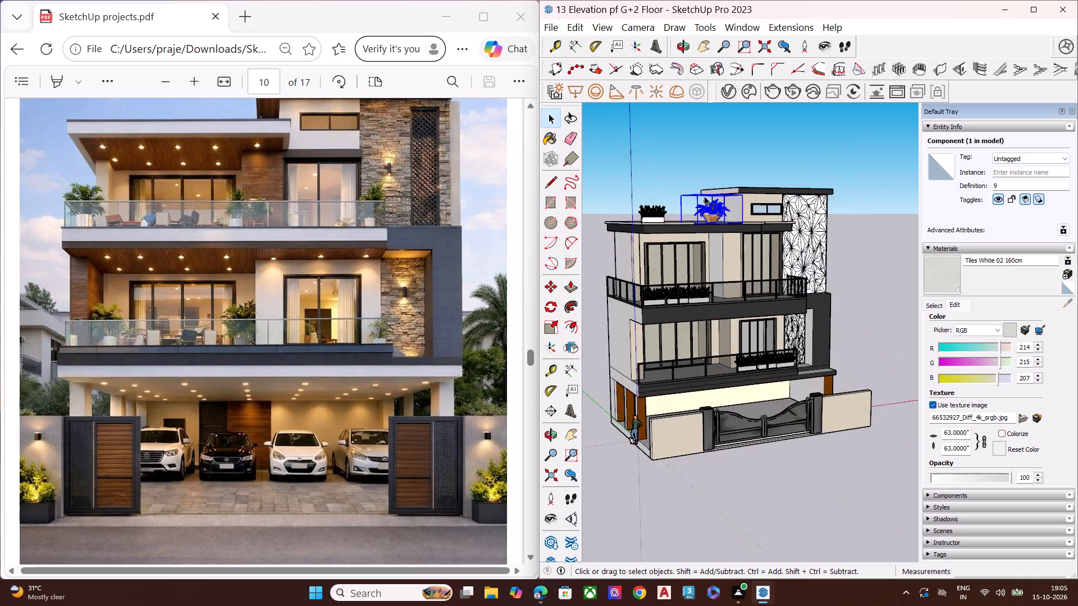
scroll(705, 199, up, 4)
scroll(705, 199, down, 2)
scroll(705, 199, up, 5)
key(s)
click(668, 195)
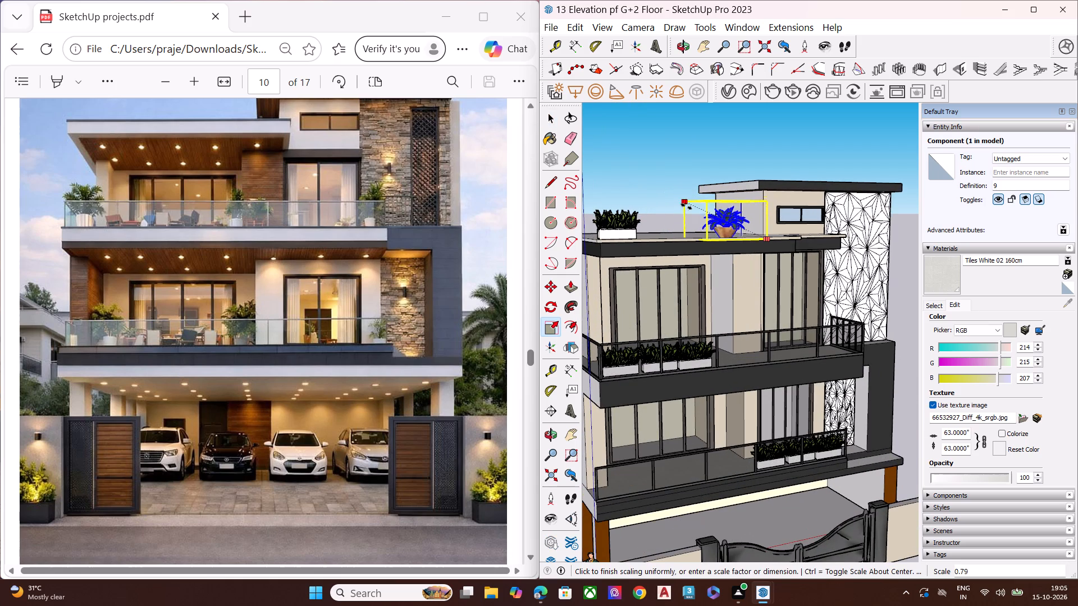
click(704, 213)
scroll(733, 232, up, 7)
middle_drag(733, 232, 767, 287)
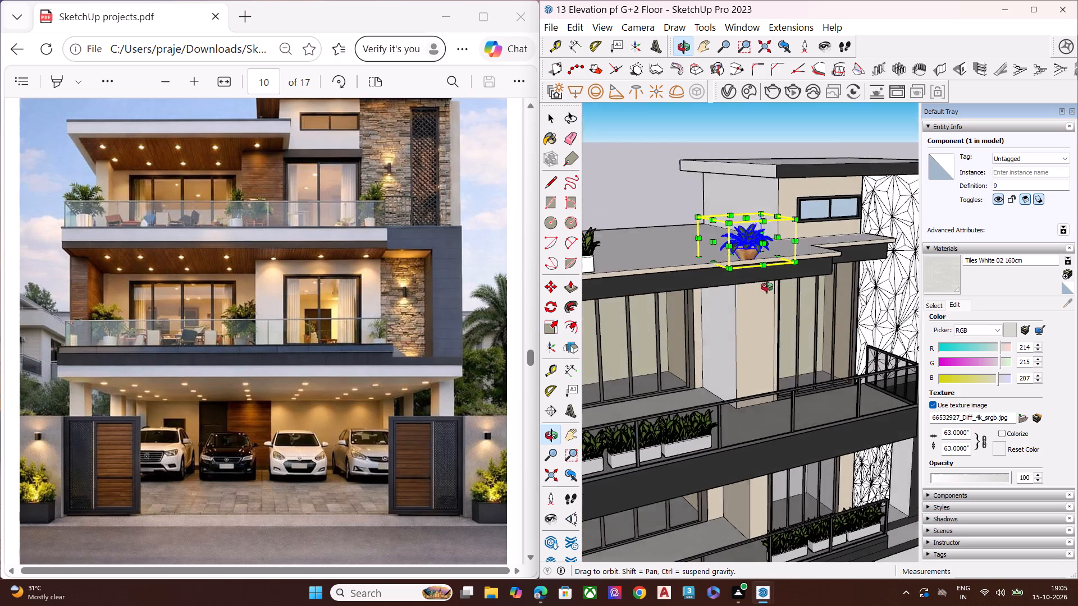
Move the potted plant slightly back from the roof's front edge, away from the upper roof block.
middle_drag(767, 287, 774, 296)
scroll(774, 296, up, 6)
key(m)
click(768, 265)
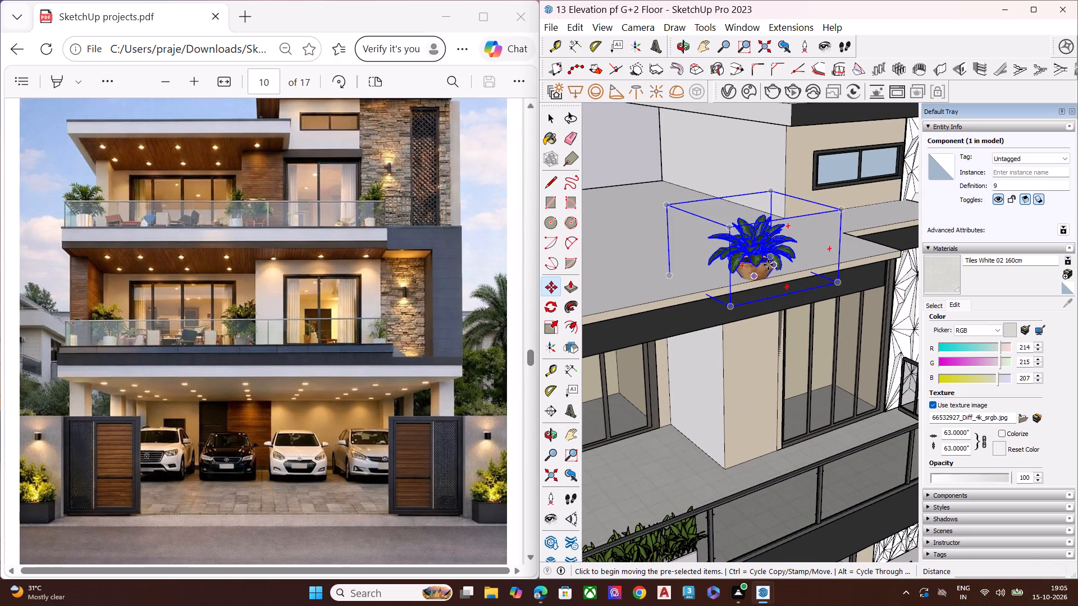
click(734, 245)
key(space)
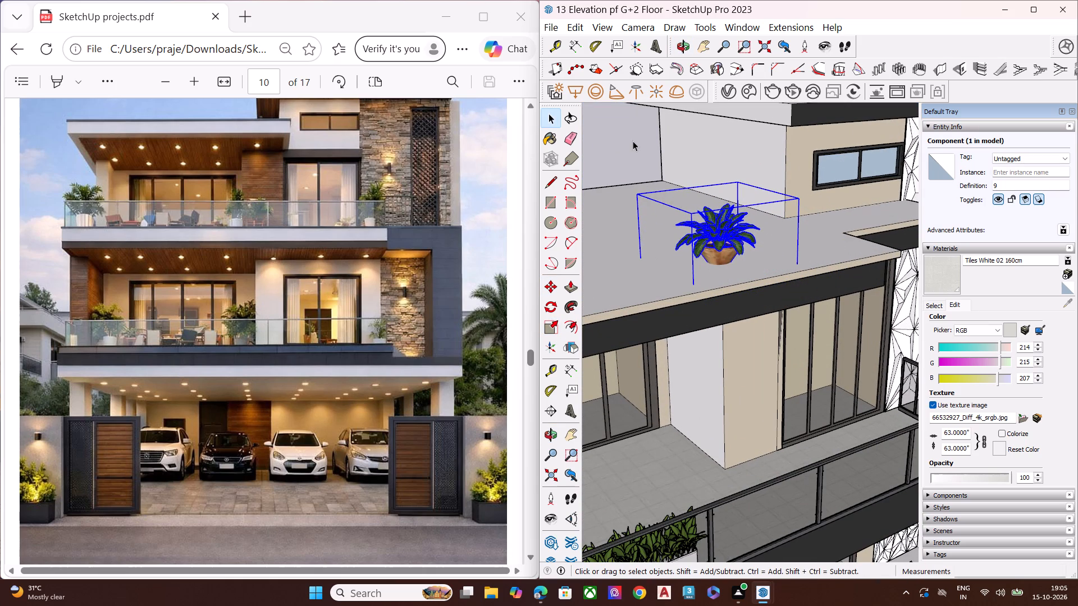
click(633, 140)
Nudge the potted plant a very small distance on the main roof near the front edge.
scroll(643, 183, down, 2)
scroll(644, 186, up, 1)
scroll(644, 186, down, 3)
middle_drag(733, 238, 660, 212)
scroll(660, 212, up, 7)
click(660, 206)
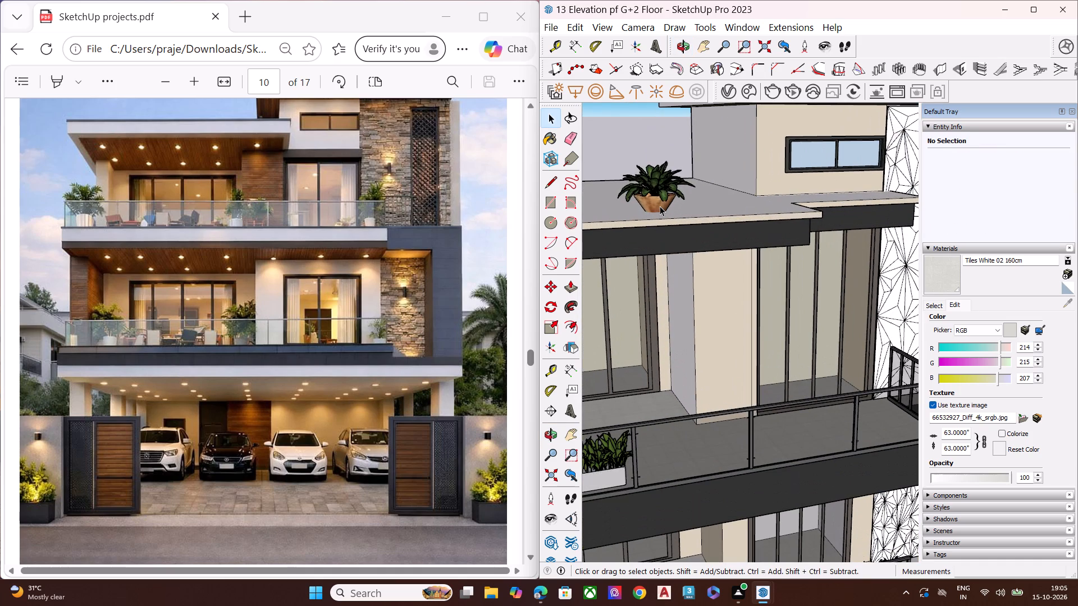
key(m)
click(660, 207)
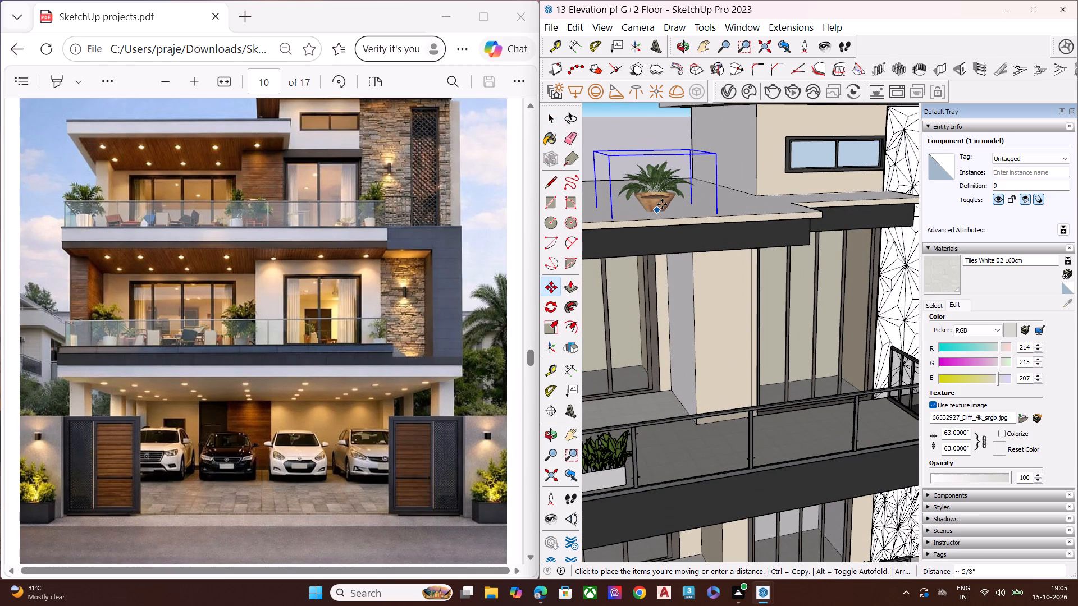
click(662, 204)
key(space)
click(645, 143)
Examine the whole elevation from the front and side to judge how the roof and balcony plants look.
scroll(640, 131, down, 4)
scroll(640, 141, up, 1)
scroll(640, 142, down, 3)
middle_drag(700, 226, 646, 196)
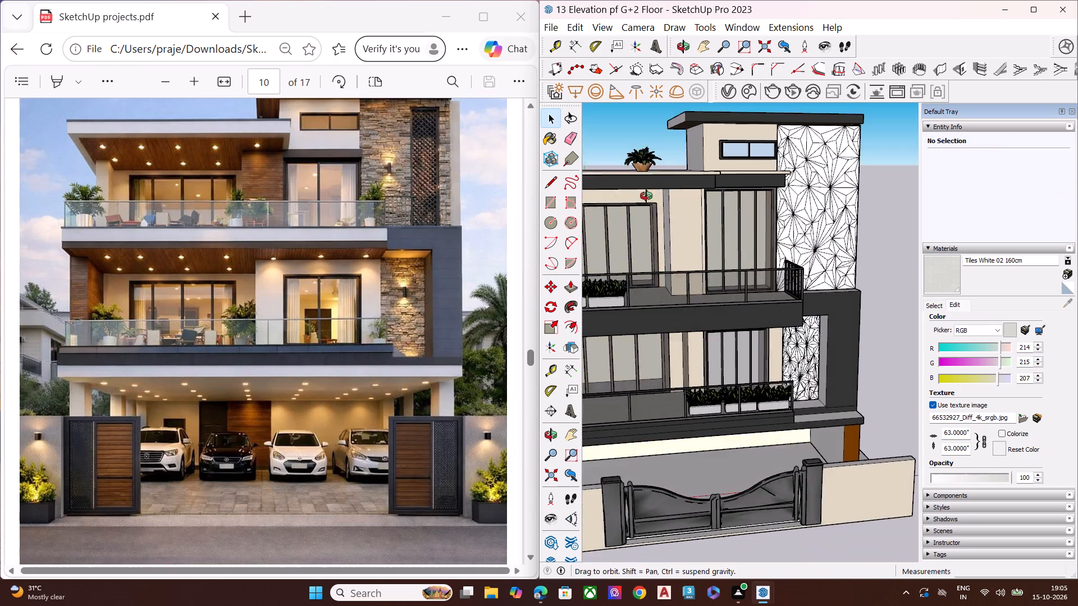
middle_drag(646, 196, 643, 189)
scroll(655, 159, up, 1)
scroll(686, 140, down, 8)
scroll(756, 159, down, 6)
middle_drag(683, 203, 766, 204)
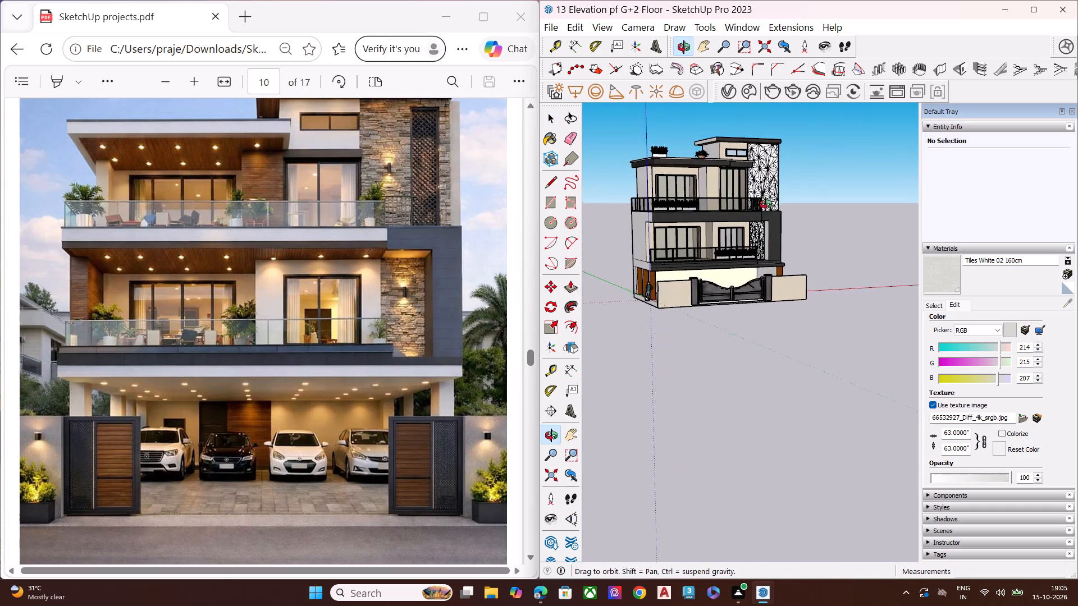
middle_drag(766, 204, 875, 206)
scroll(807, 202, up, 9)
scroll(802, 200, down, 7)
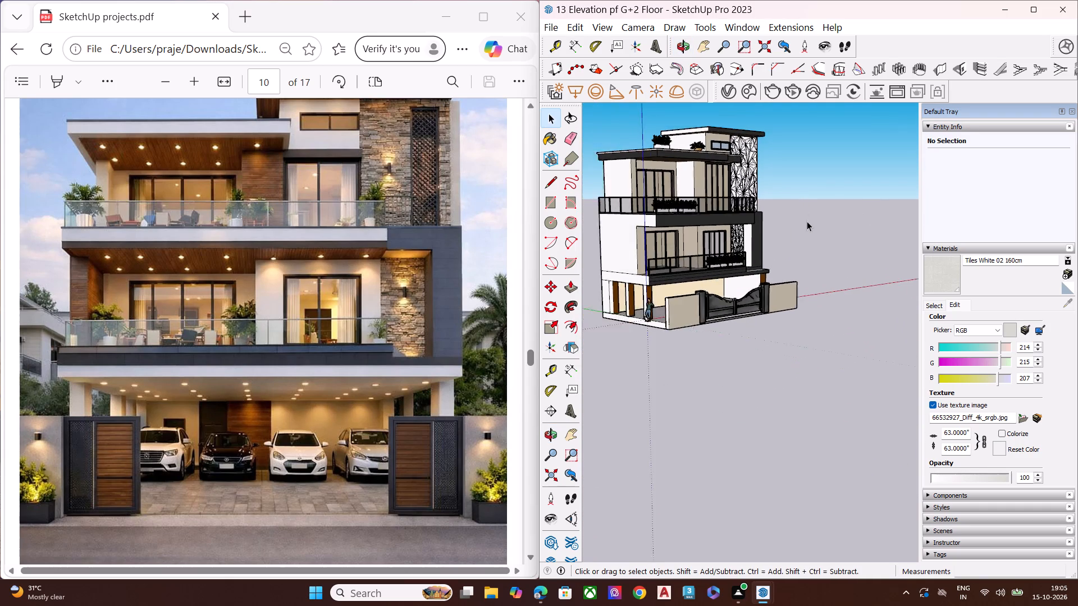
scroll(807, 221, down, 1)
middle_drag(788, 255, 520, 241)
scroll(737, 222, up, 6)
scroll(774, 229, down, 3)
scroll(782, 235, up, 1)
scroll(785, 247, down, 1)
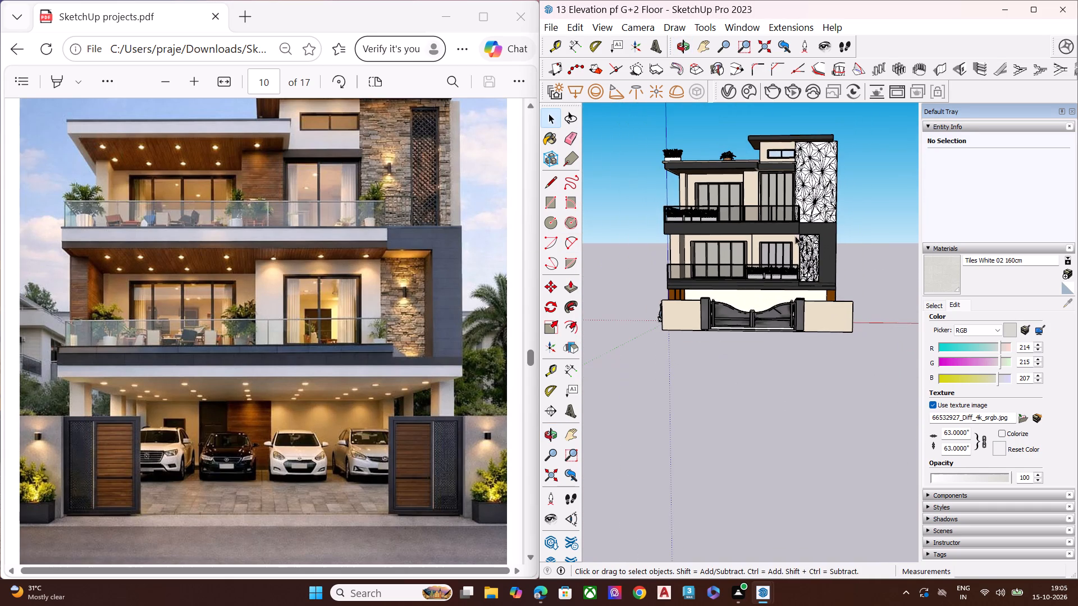
middle_drag(770, 167, 791, 172)
scroll(789, 154, up, 4)
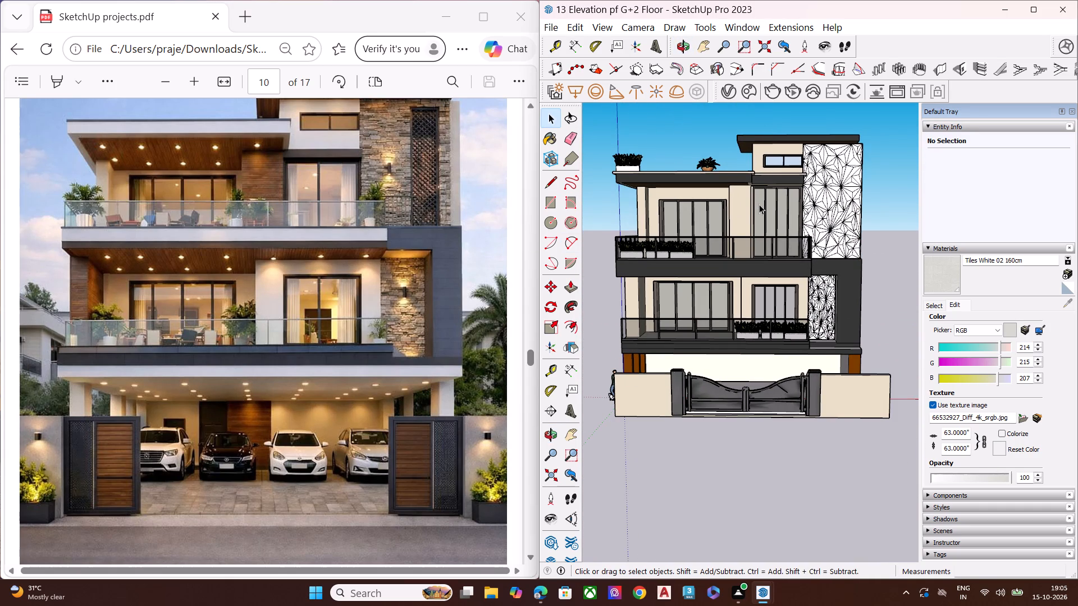
Close the PDF reference window and maximize the SketchUp window.
click(520, 25)
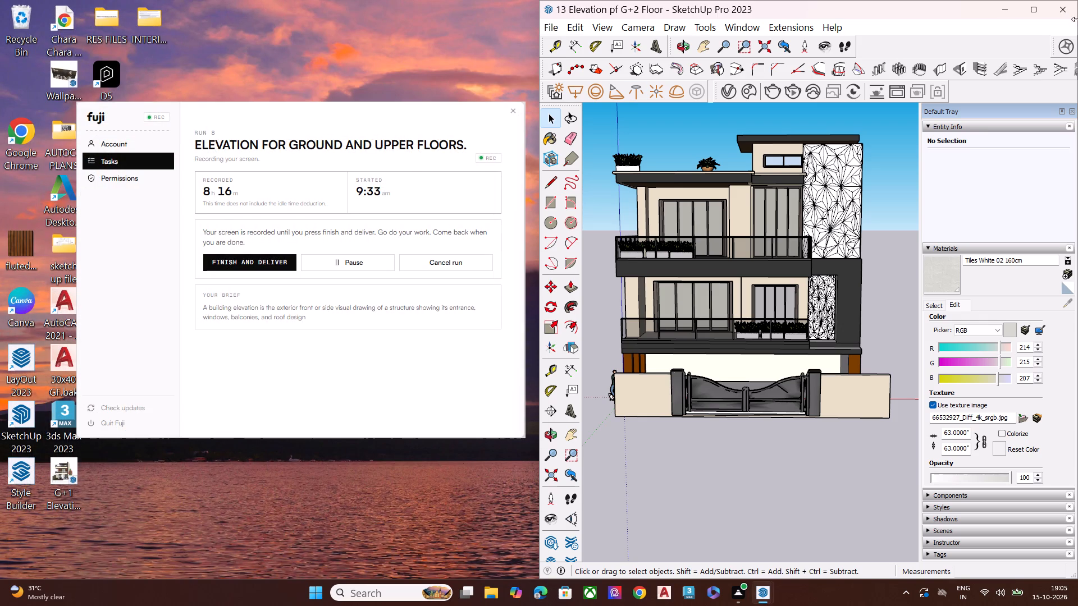
click(1032, 13)
Move the potted plant about 7' along the main roof toward the upper roof block.
scroll(572, 191, down, 3)
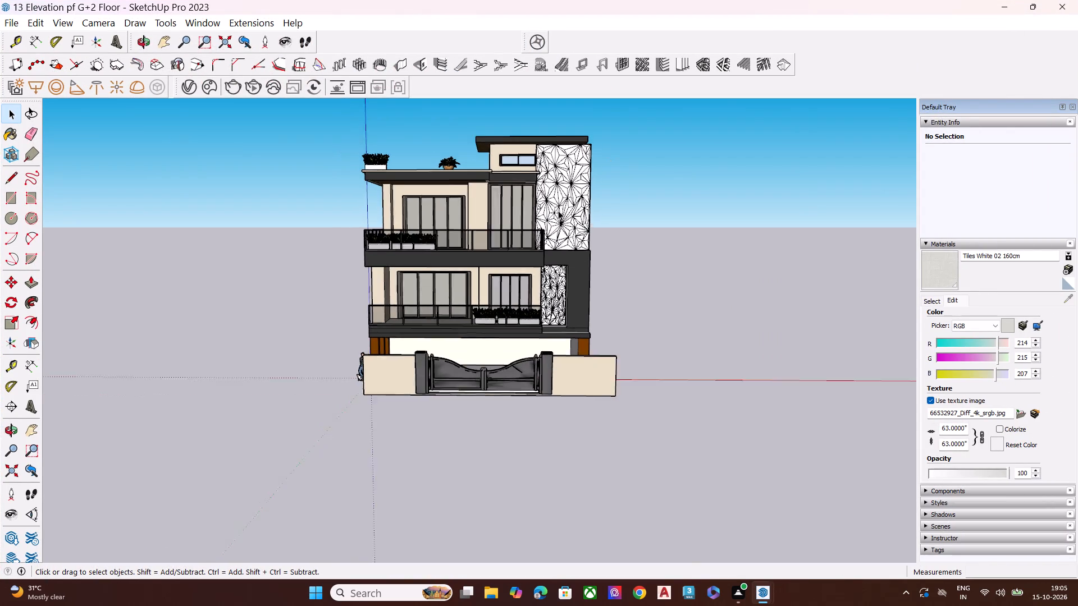
scroll(558, 210, down, 3)
middle_drag(459, 276, 464, 350)
scroll(465, 272, up, 8)
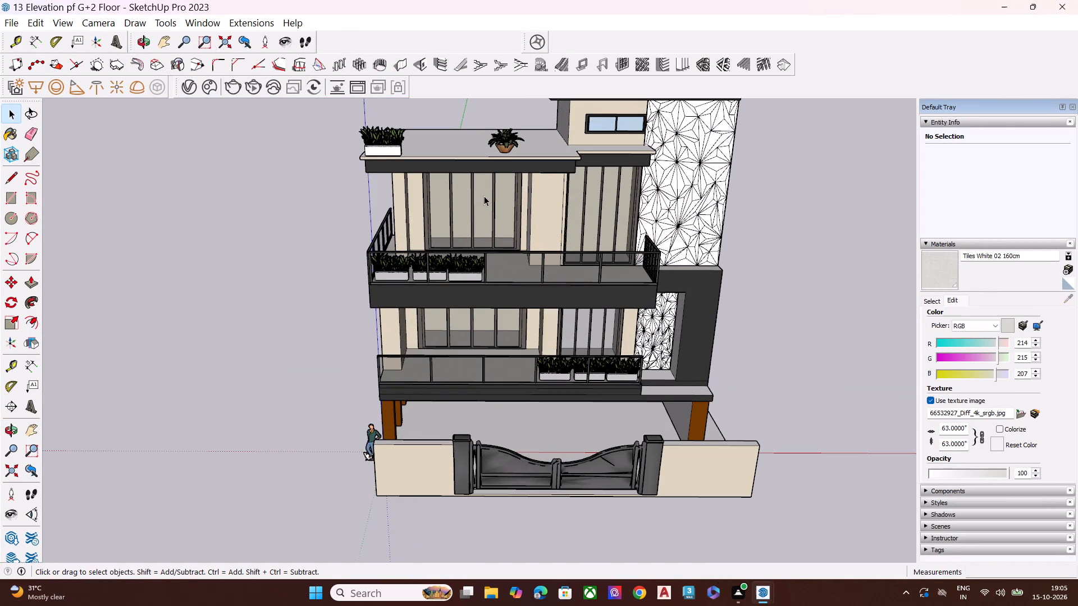
scroll(487, 195, down, 6)
scroll(514, 124, up, 1)
scroll(514, 121, down, 1)
scroll(514, 120, up, 13)
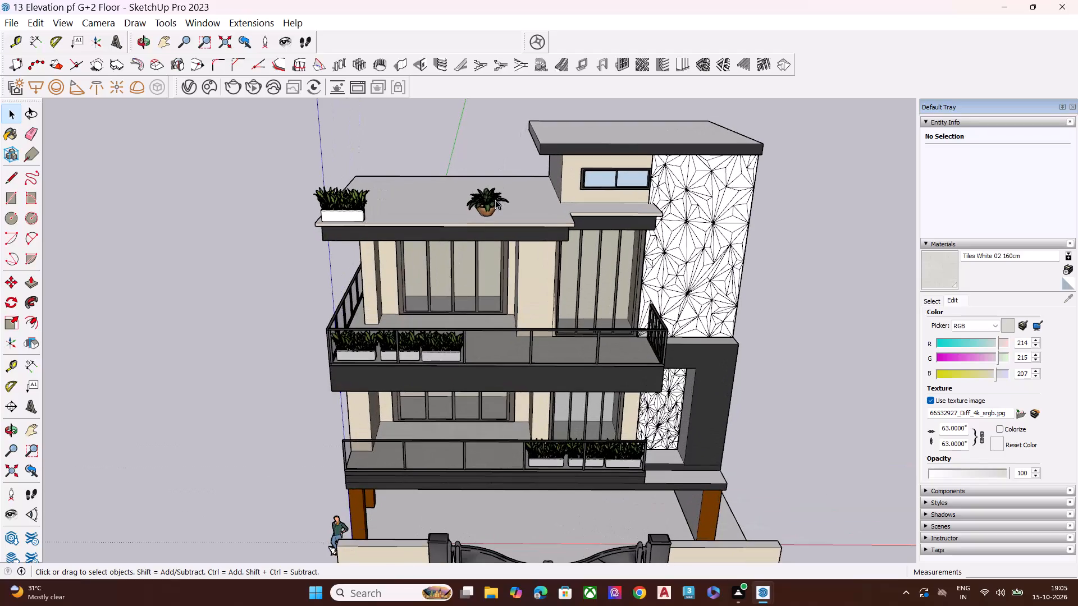
click(495, 200)
key(m)
click(465, 215)
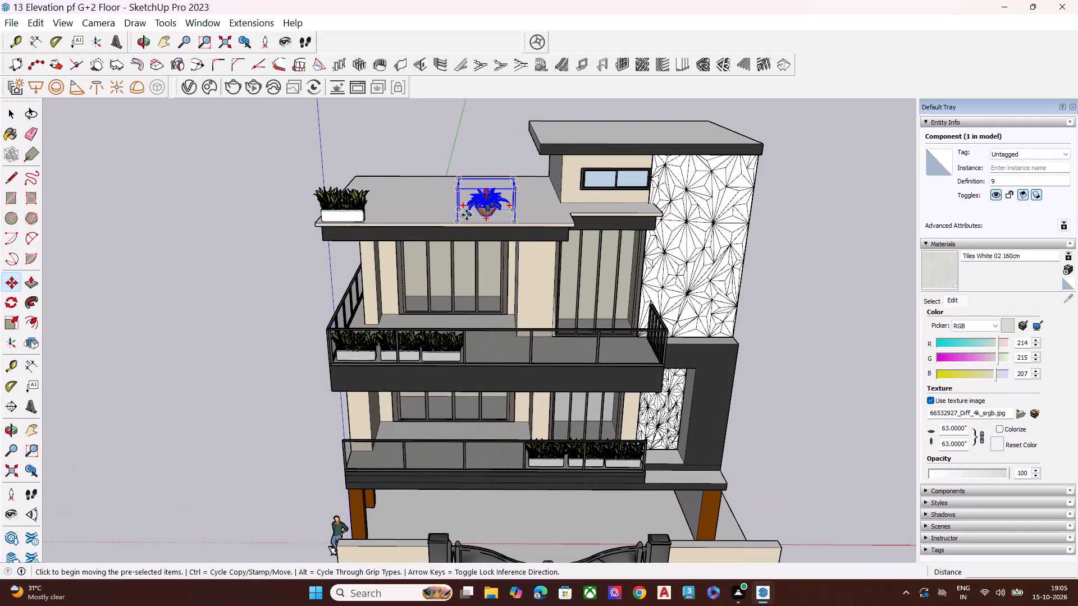
click(531, 215)
key(space)
click(812, 249)
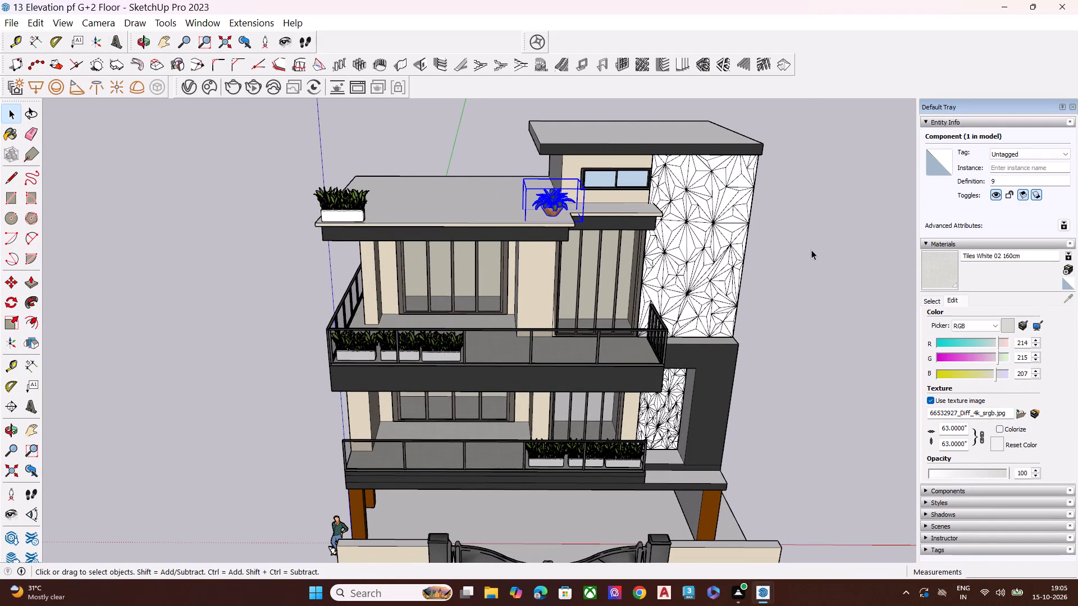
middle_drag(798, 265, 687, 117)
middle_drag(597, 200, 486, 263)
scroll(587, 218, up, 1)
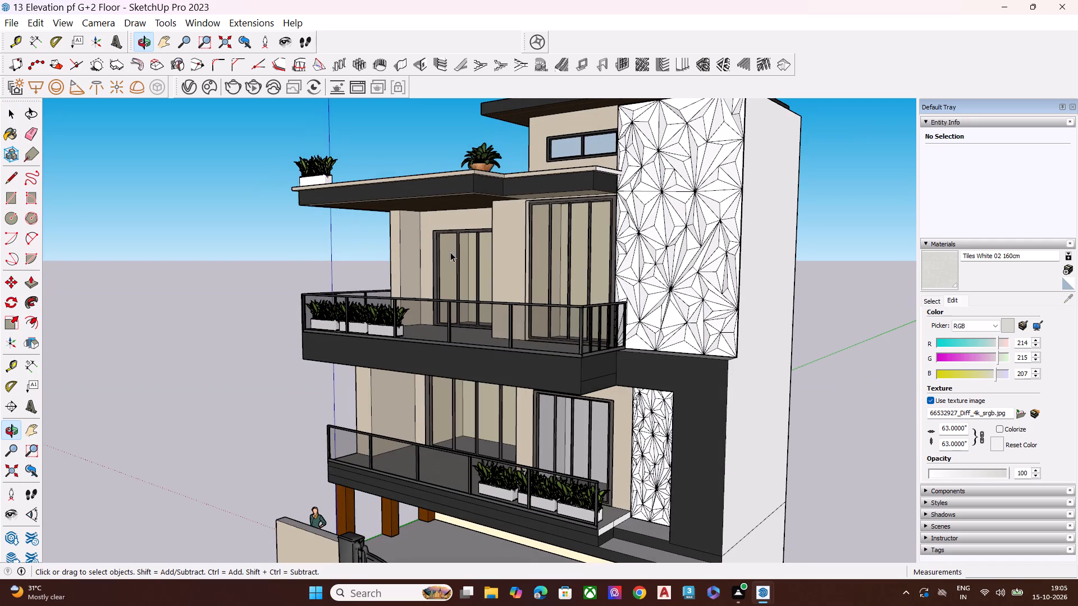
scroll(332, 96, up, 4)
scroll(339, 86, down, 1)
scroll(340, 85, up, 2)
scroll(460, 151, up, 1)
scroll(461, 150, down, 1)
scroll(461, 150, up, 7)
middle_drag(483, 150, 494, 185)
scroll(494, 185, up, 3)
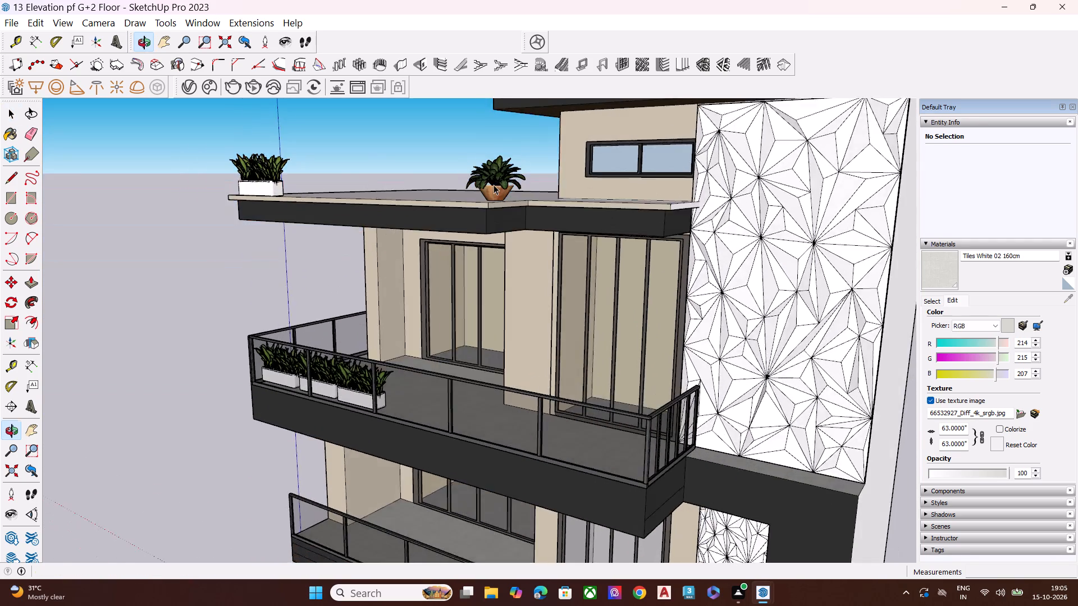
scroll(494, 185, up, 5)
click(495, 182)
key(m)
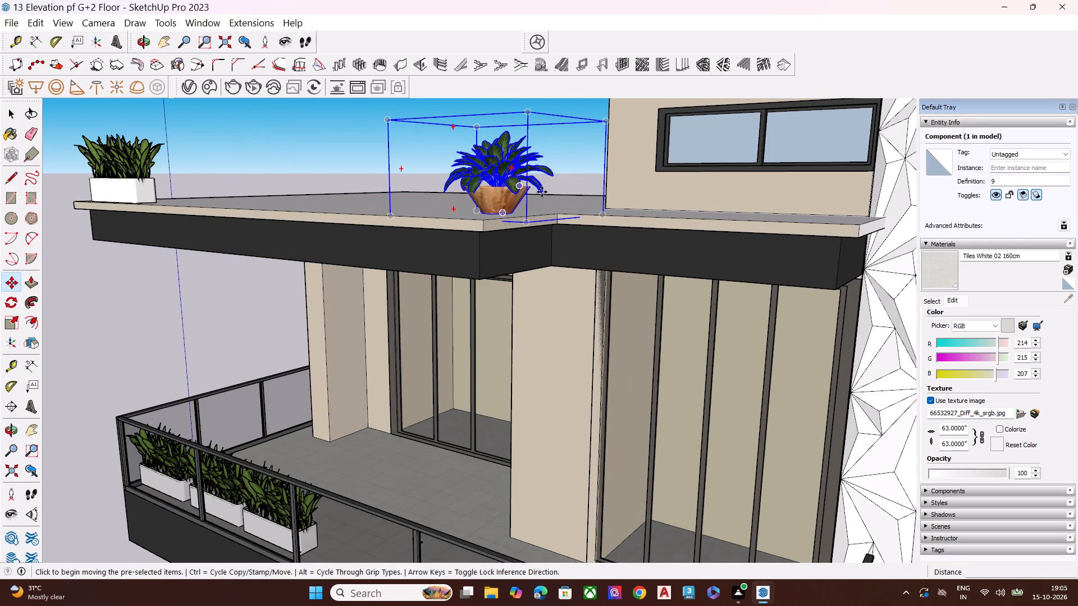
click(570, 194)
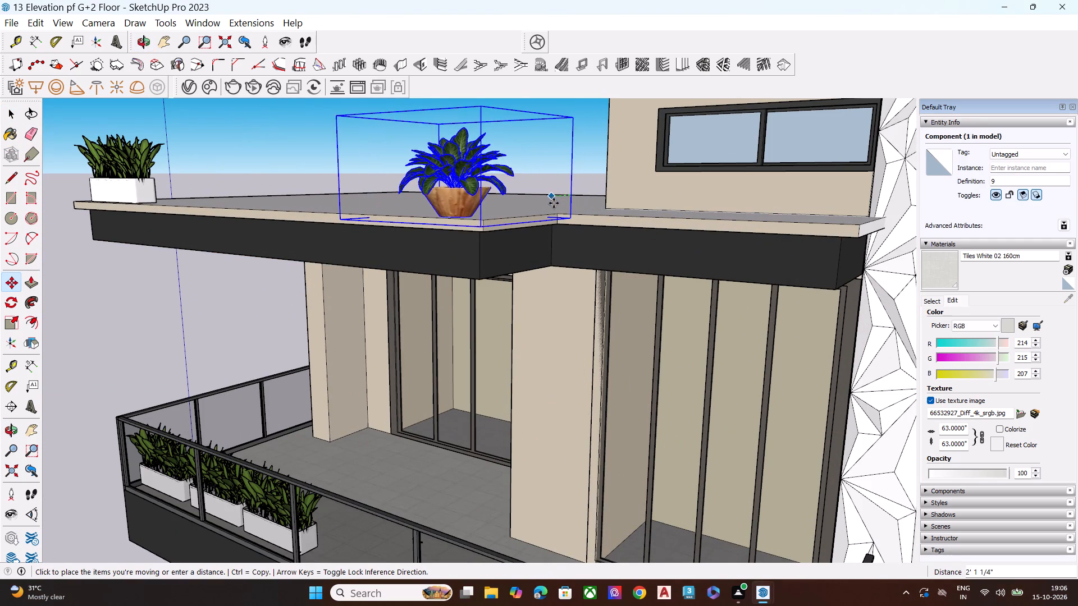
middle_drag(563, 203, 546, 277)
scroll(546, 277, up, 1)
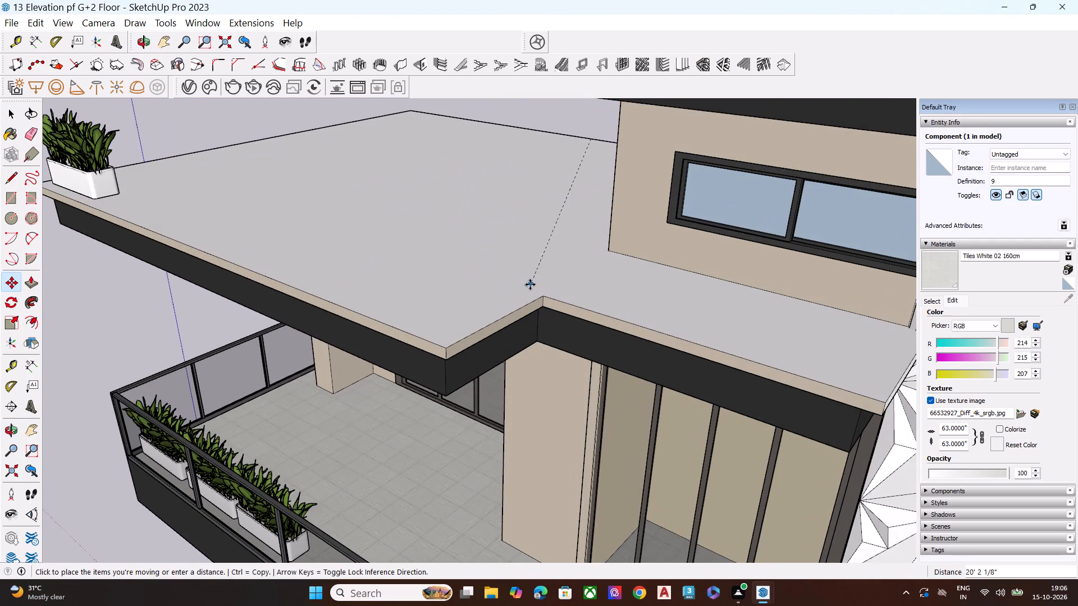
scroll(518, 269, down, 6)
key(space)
Move the potted plant about 2' toward the main roof's front corner, where the edge steps back.
scroll(497, 281, up, 4)
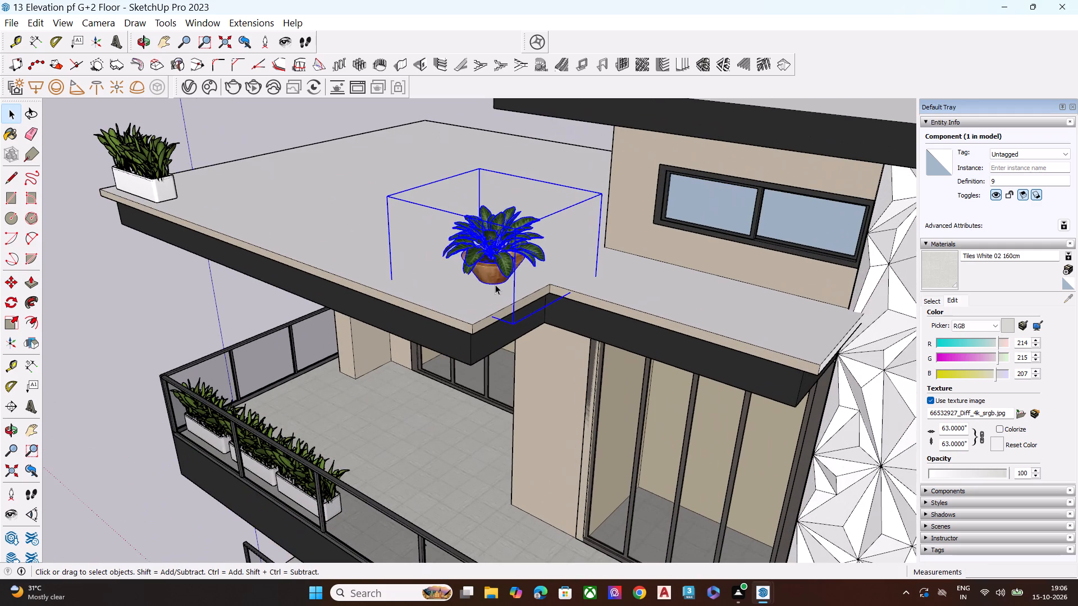
key(m)
click(495, 284)
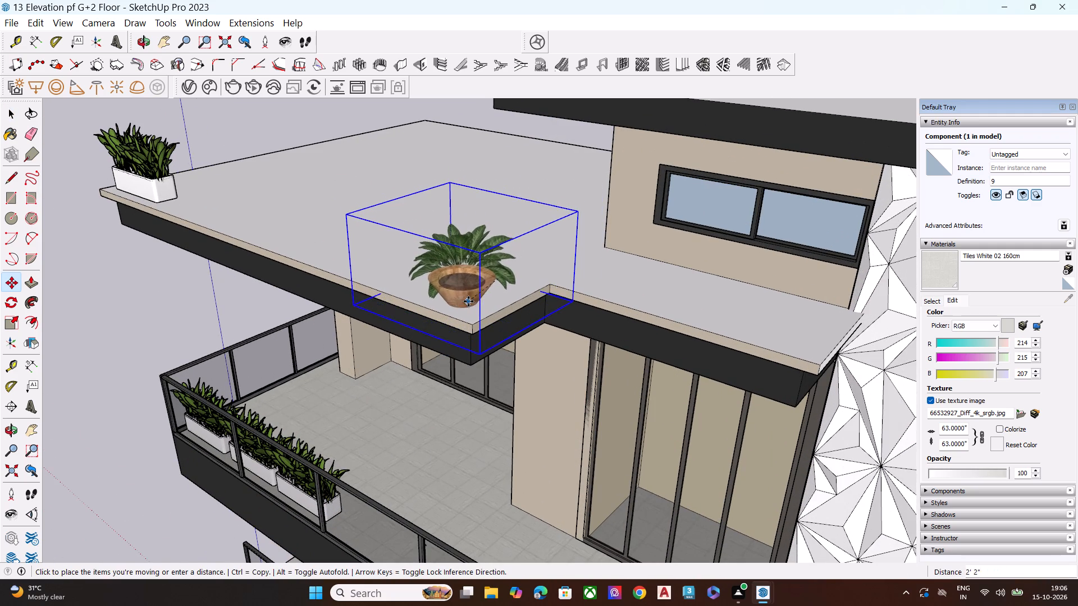
click(462, 296)
key(space)
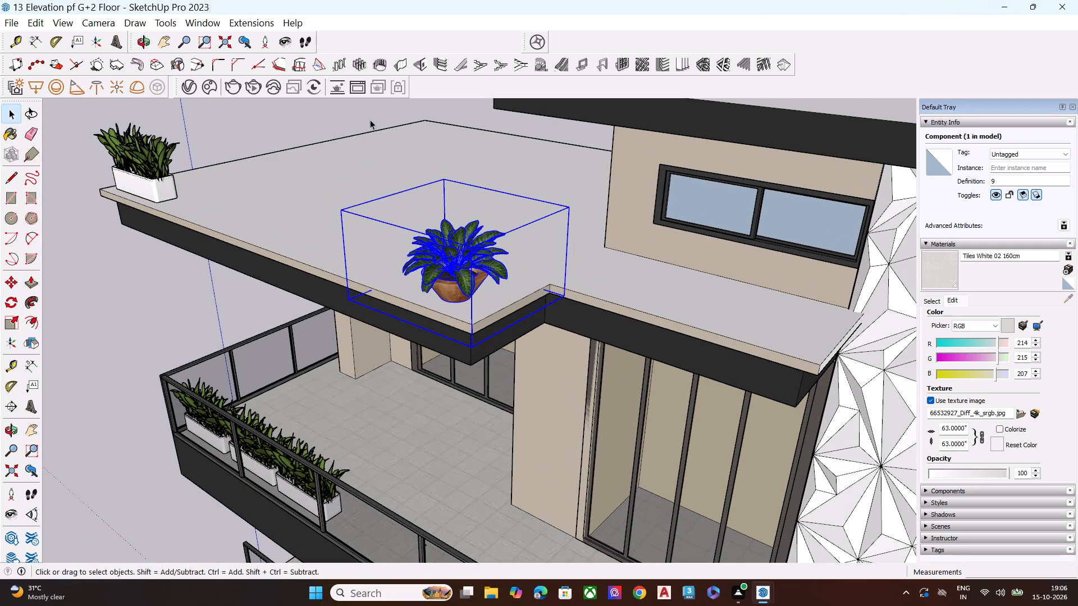
click(357, 109)
scroll(376, 176, down, 6)
middle_drag(420, 233, 601, 135)
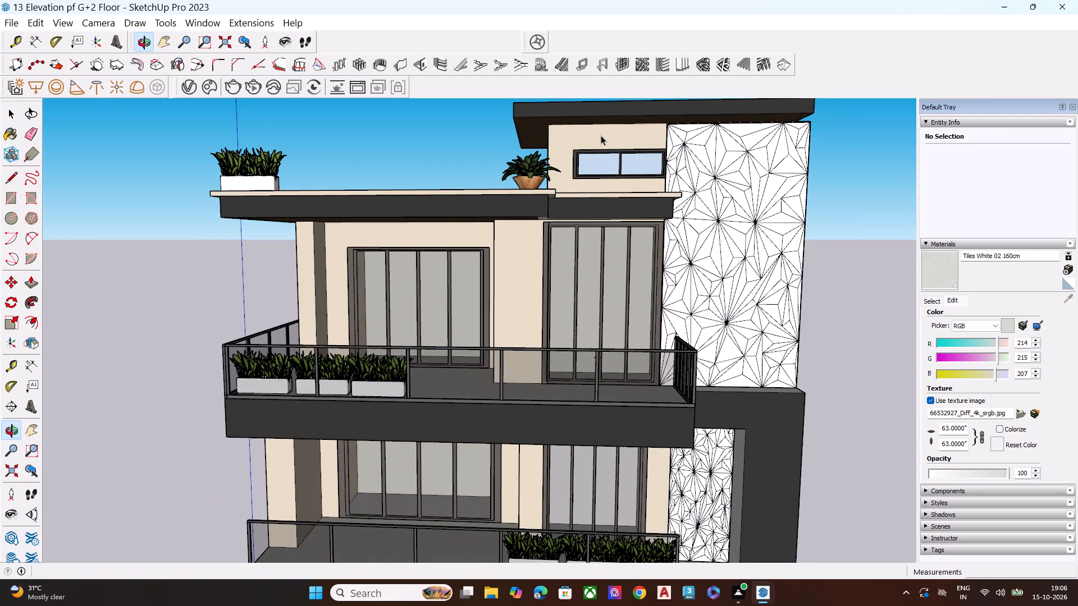
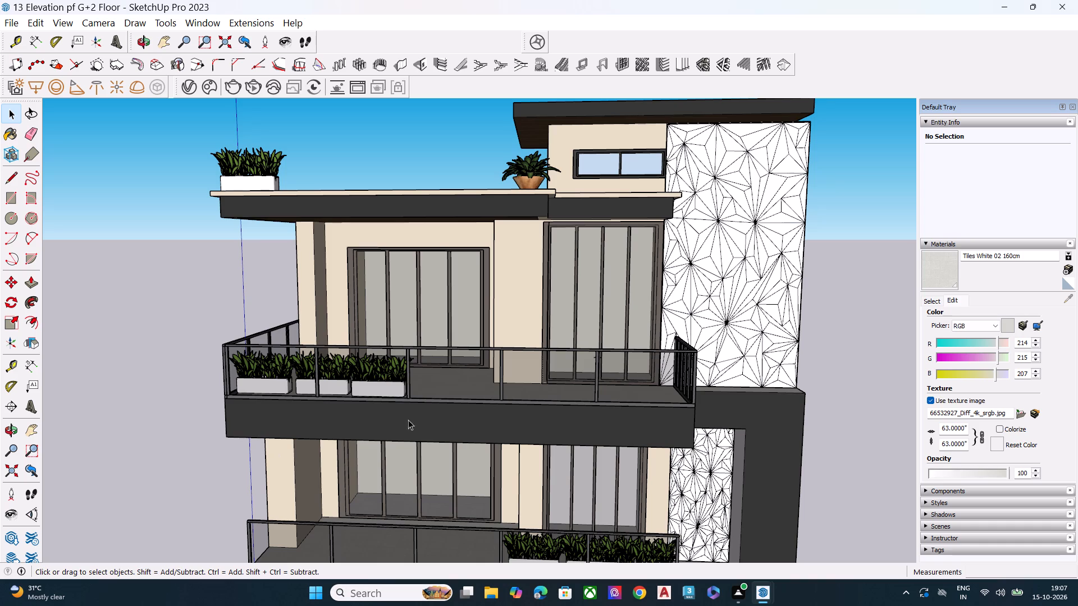
Examine the whole elevation from the front and at an angle to judge the roof and balcony planting.
scroll(464, 359, down, 5)
scroll(509, 393, up, 1)
scroll(517, 398, down, 2)
middle_drag(487, 435, 629, 418)
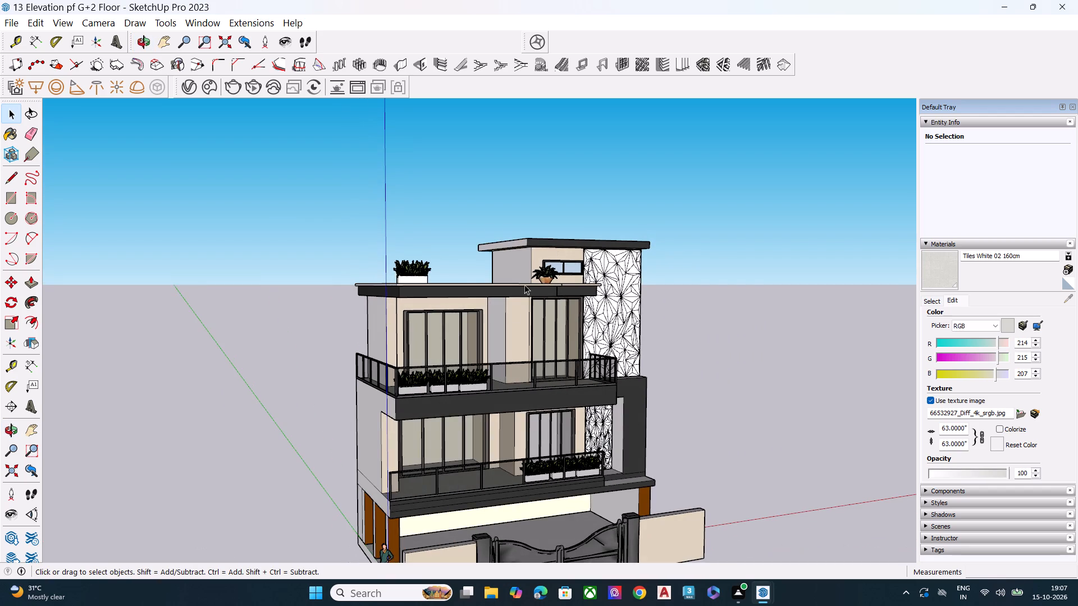
scroll(561, 238, up, 2)
scroll(692, 211, down, 7)
scroll(592, 343, down, 3)
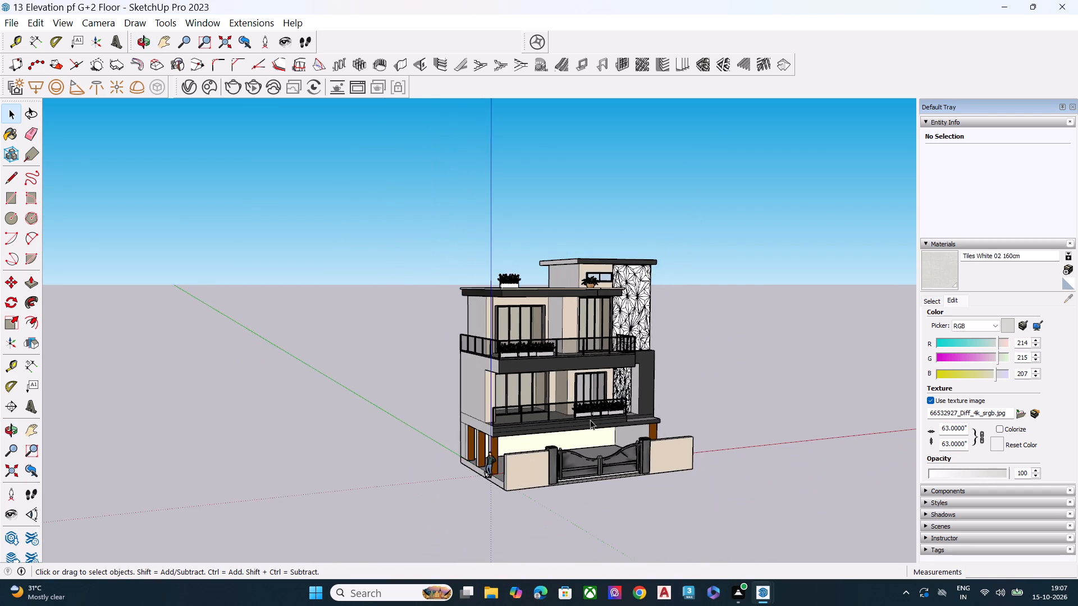
middle_drag(596, 440, 545, 429)
scroll(596, 440, up, 9)
middle_drag(600, 417, 493, 414)
scroll(493, 414, up, 1)
scroll(496, 410, down, 6)
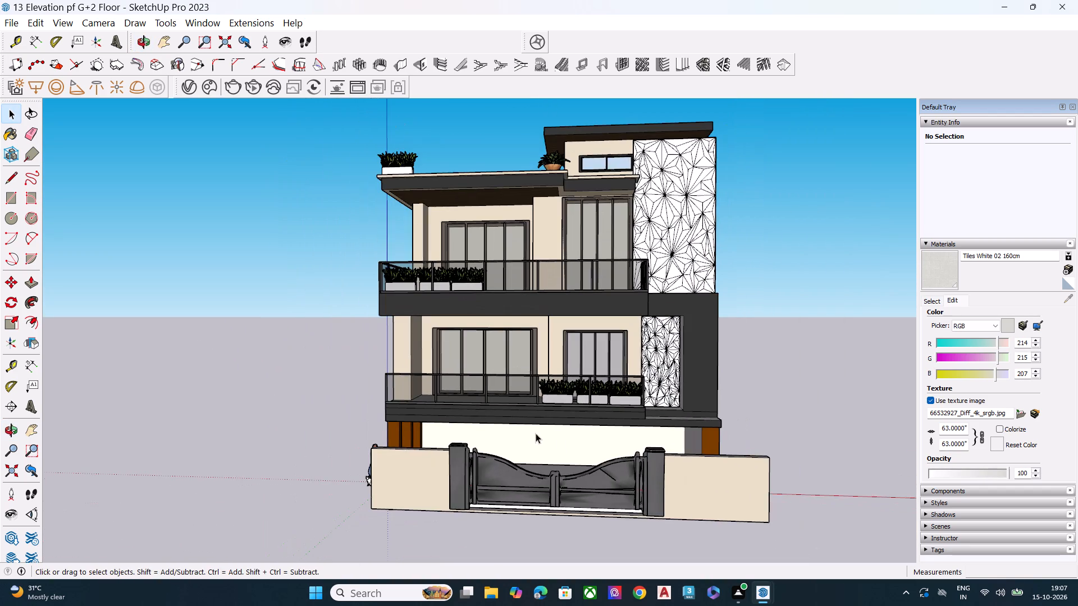
middle_drag(578, 438, 609, 431)
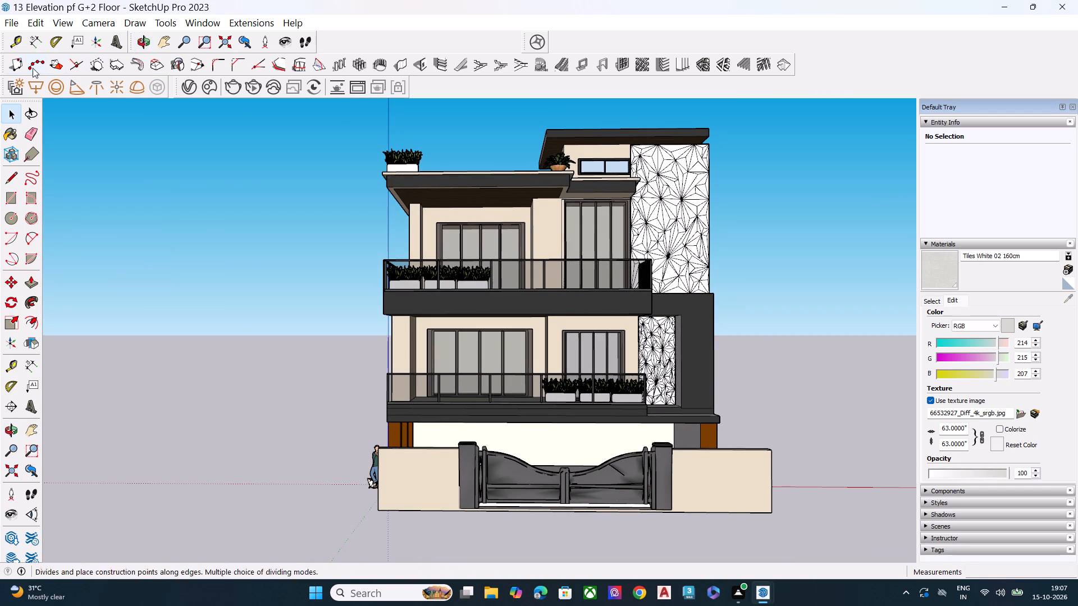
Import the potted palm model 01.skp from the Downloads folder into the house model.
click(2, 27)
click(56, 261)
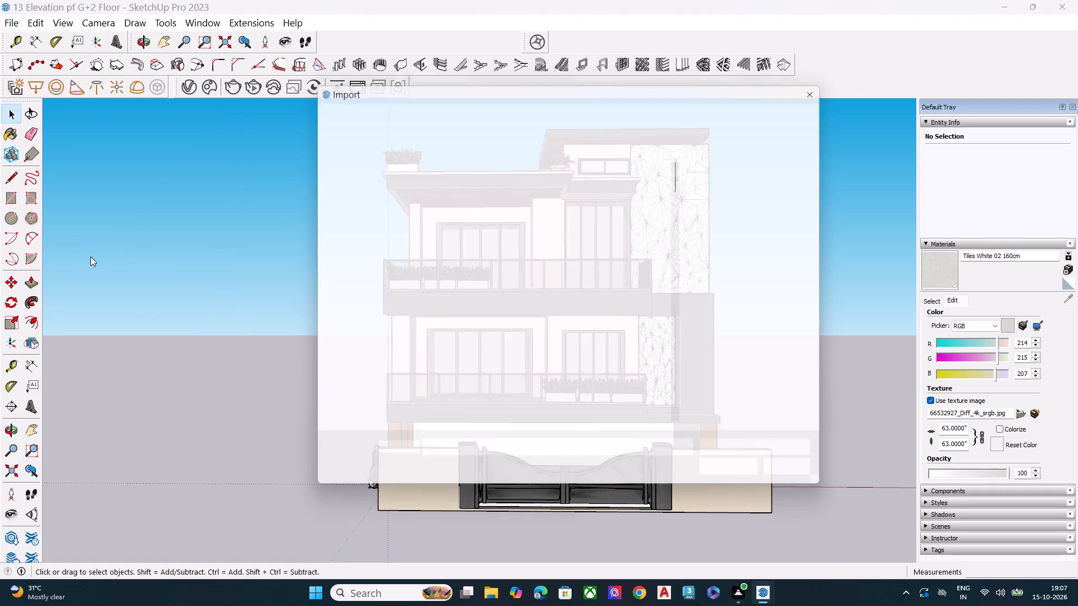
scroll(625, 349, down, 2)
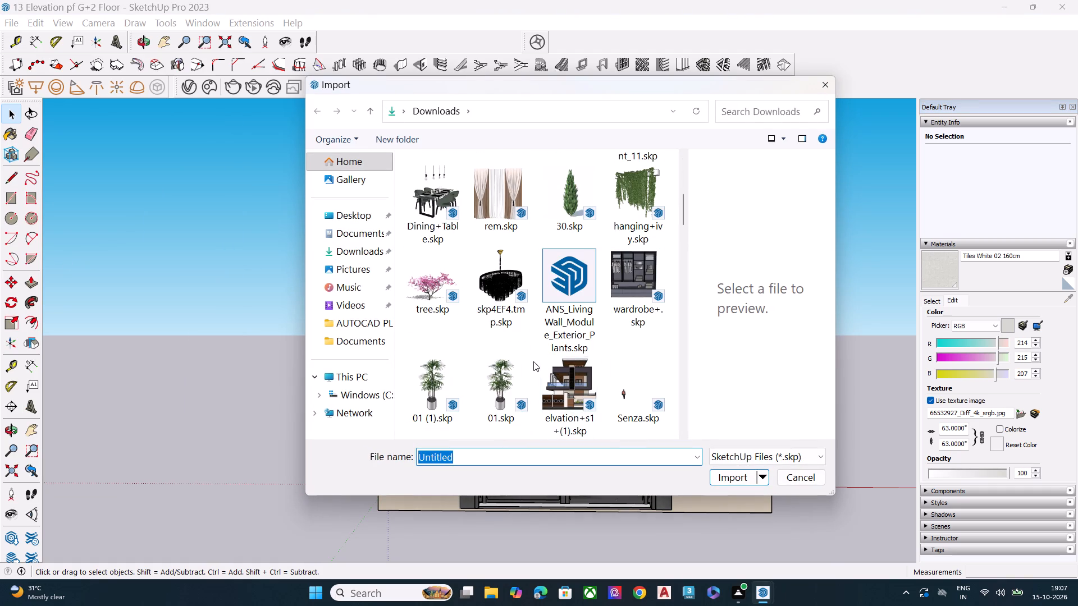
scroll(533, 361, down, 1)
scroll(532, 361, up, 2)
scroll(532, 361, down, 2)
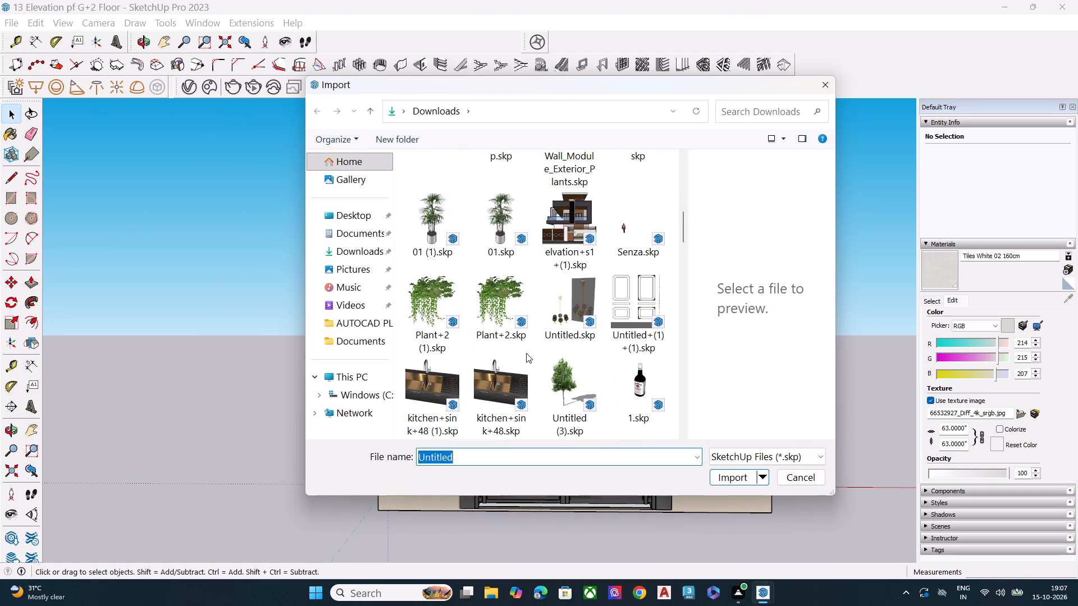
click(502, 243)
click(732, 478)
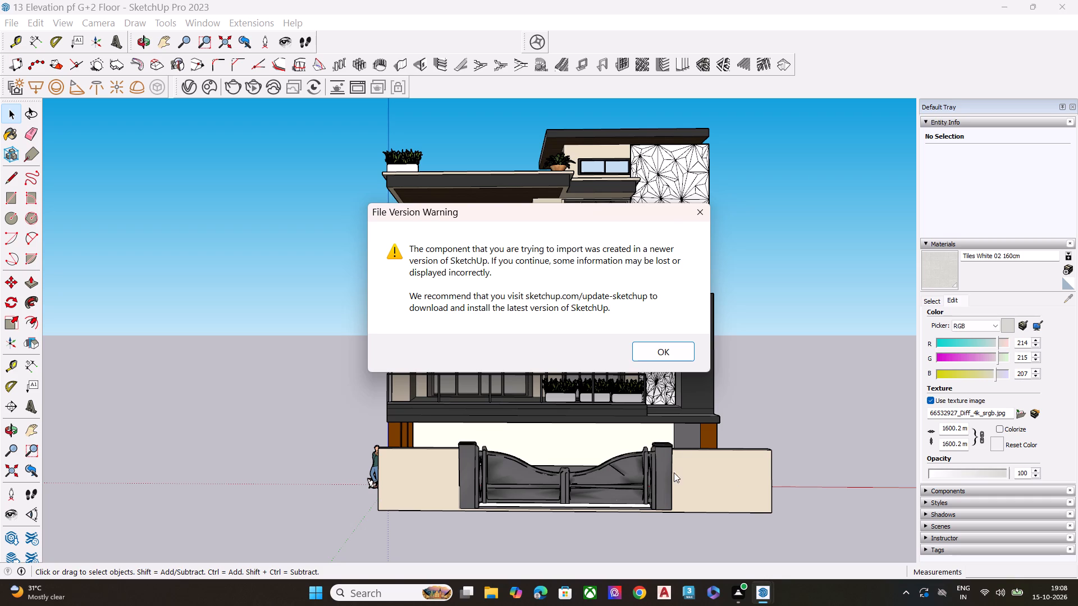
click(671, 357)
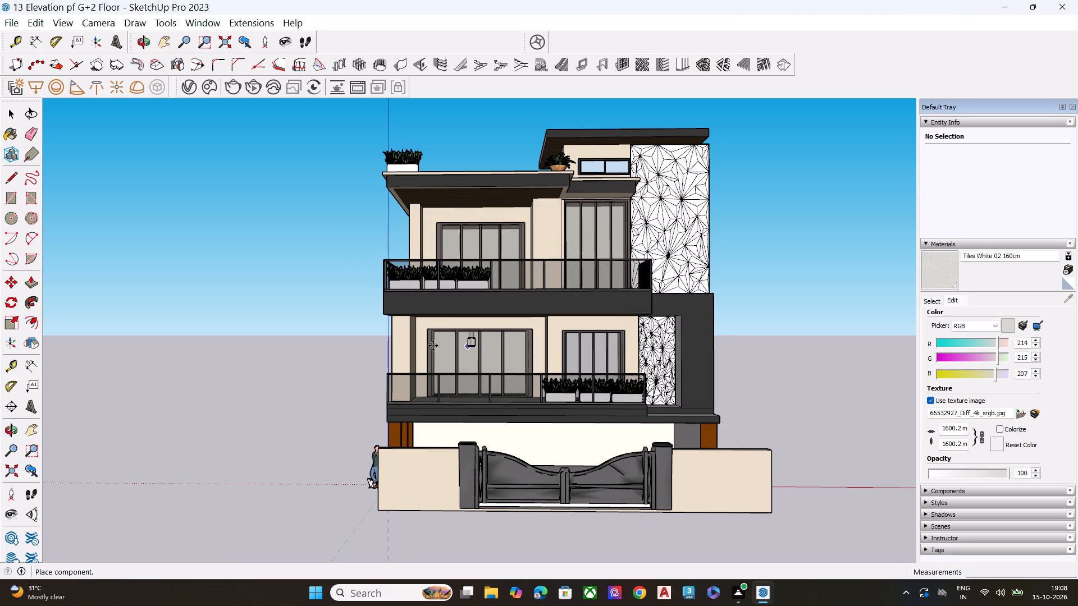
Place the imported potted palm at the upper balcony's front corner beside the patterned wall.
scroll(430, 349, down, 4)
middle_drag(520, 398, 529, 484)
scroll(556, 346, up, 2)
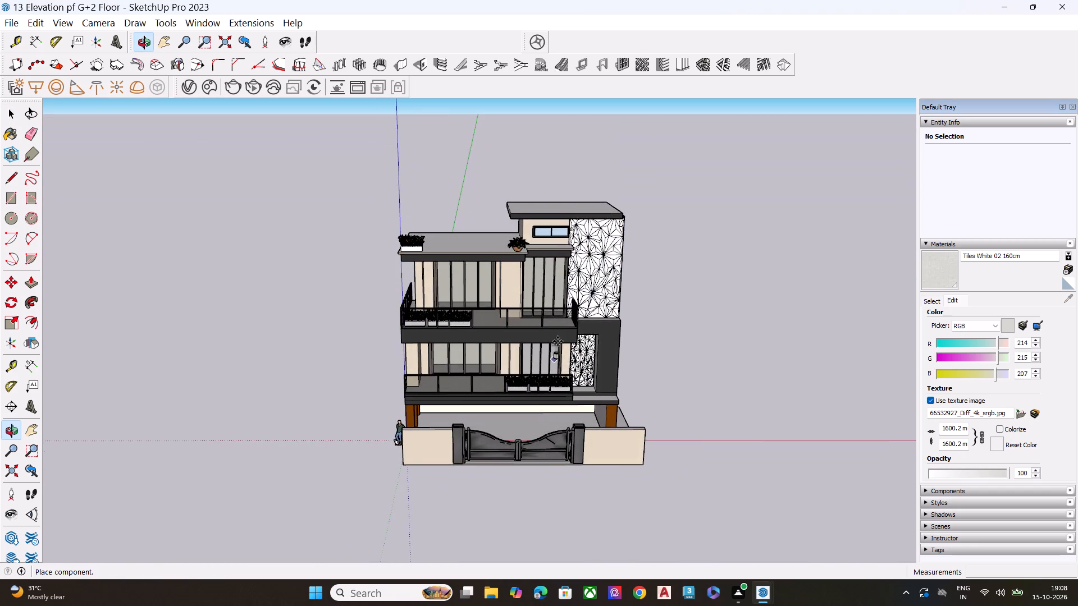
scroll(558, 341, up, 7)
scroll(580, 291, up, 1)
scroll(580, 291, down, 2)
scroll(580, 291, up, 4)
scroll(580, 291, down, 1)
scroll(580, 291, up, 3)
middle_drag(567, 305, 573, 355)
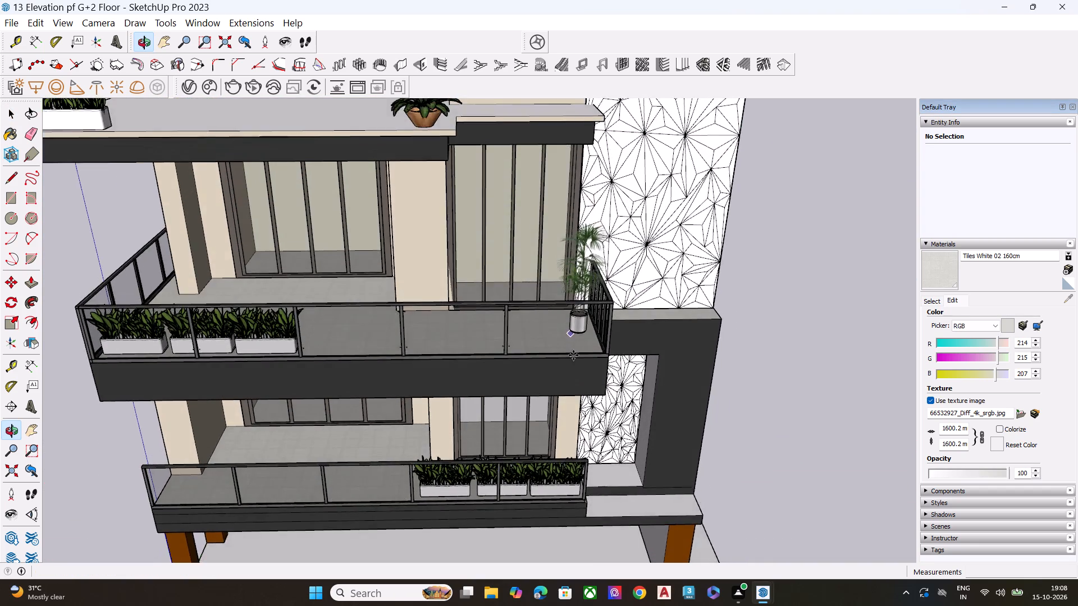
scroll(573, 355, up, 9)
middle_drag(569, 333, 433, 463)
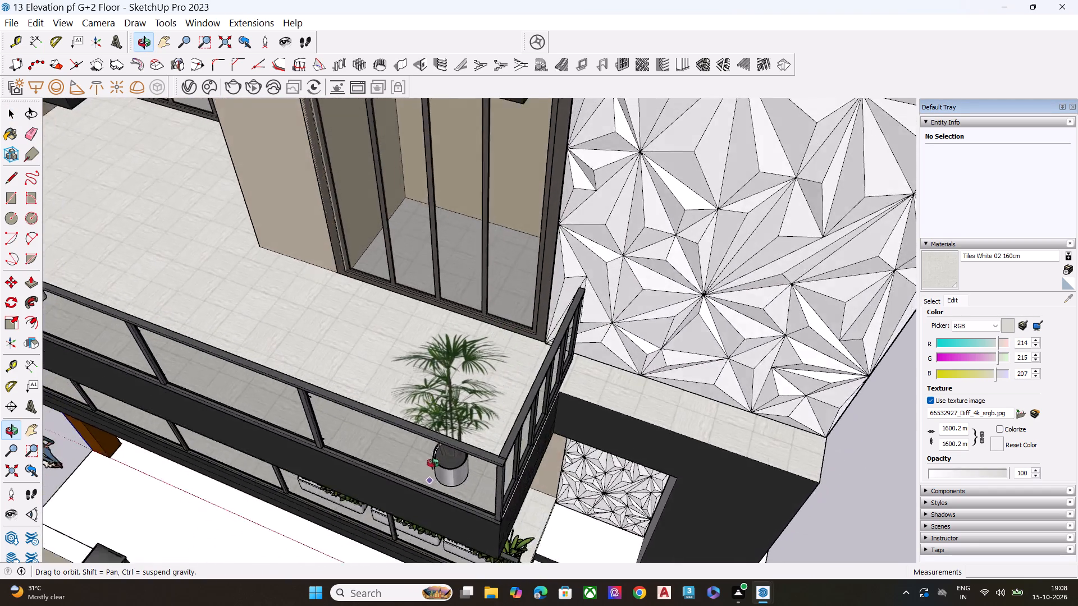
middle_drag(433, 463, 350, 465)
click(366, 467)
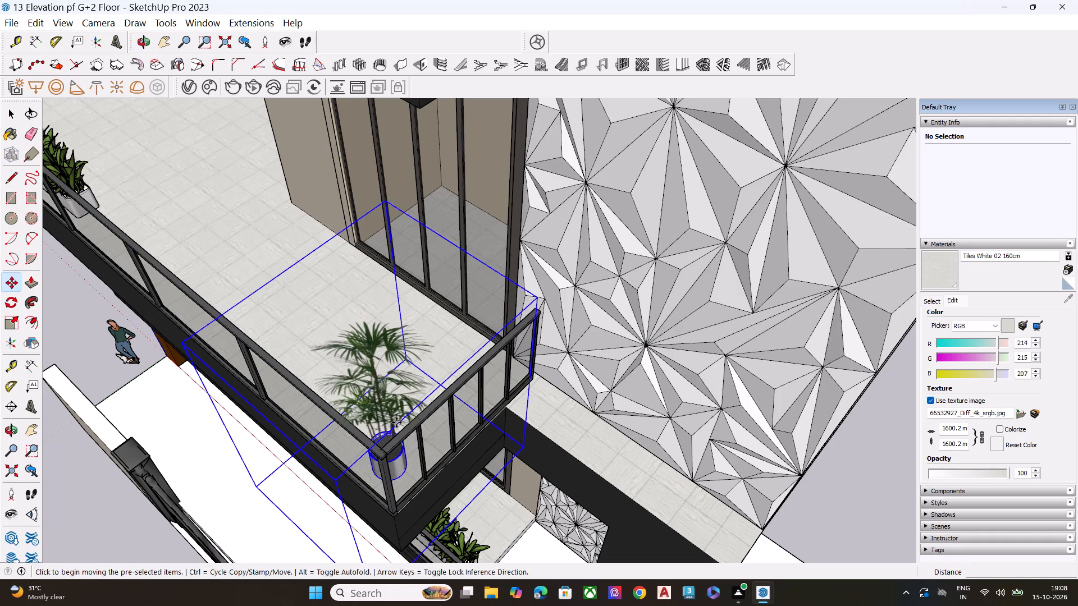
Move the potted palm about 4' 2" down onto the upper balcony floor, inside the railing.
middle_drag(418, 384, 645, 237)
middle_drag(535, 294, 716, 236)
scroll(716, 236, up, 1)
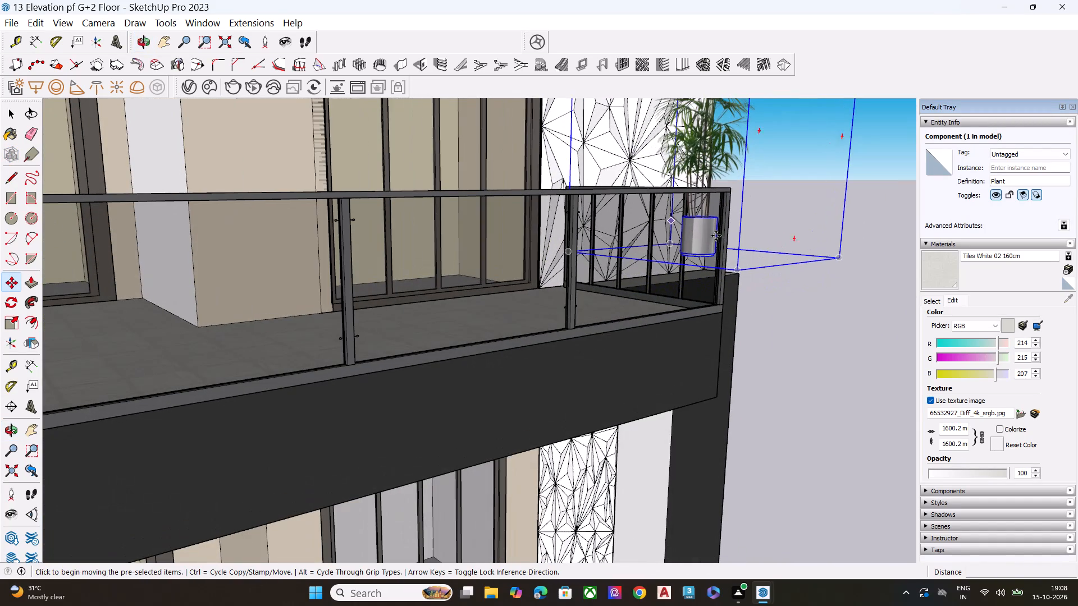
click(692, 231)
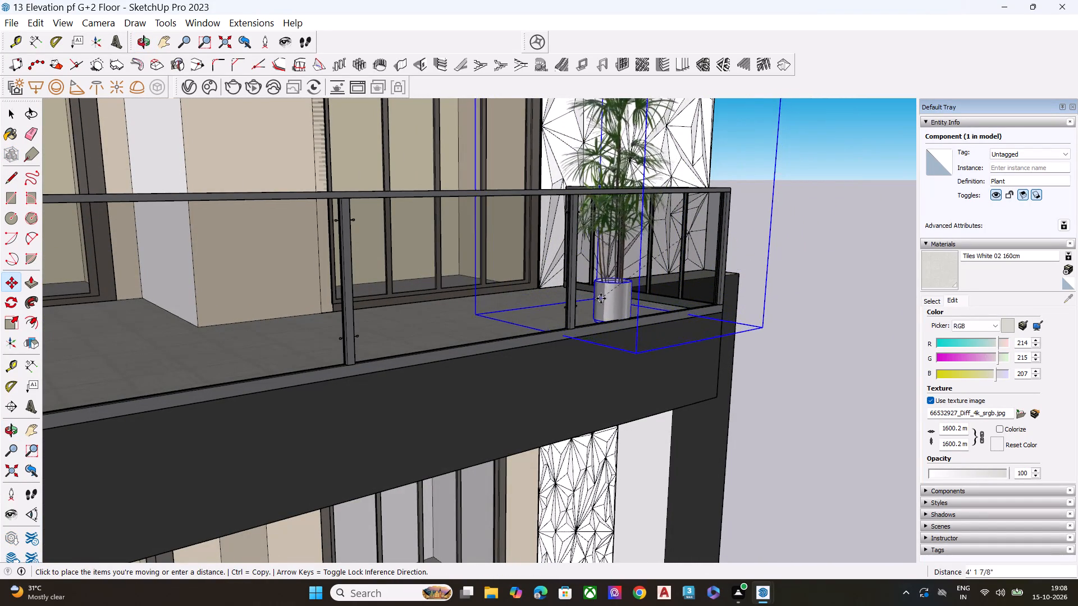
click(601, 299)
Move the potted palm about 2' across the upper balcony floor toward the end railing beside the patterned wall.
middle_drag(620, 336, 853, 370)
scroll(741, 296, up, 2)
scroll(731, 291, down, 1)
scroll(731, 291, up, 3)
scroll(731, 291, down, 1)
scroll(731, 291, up, 4)
click(663, 295)
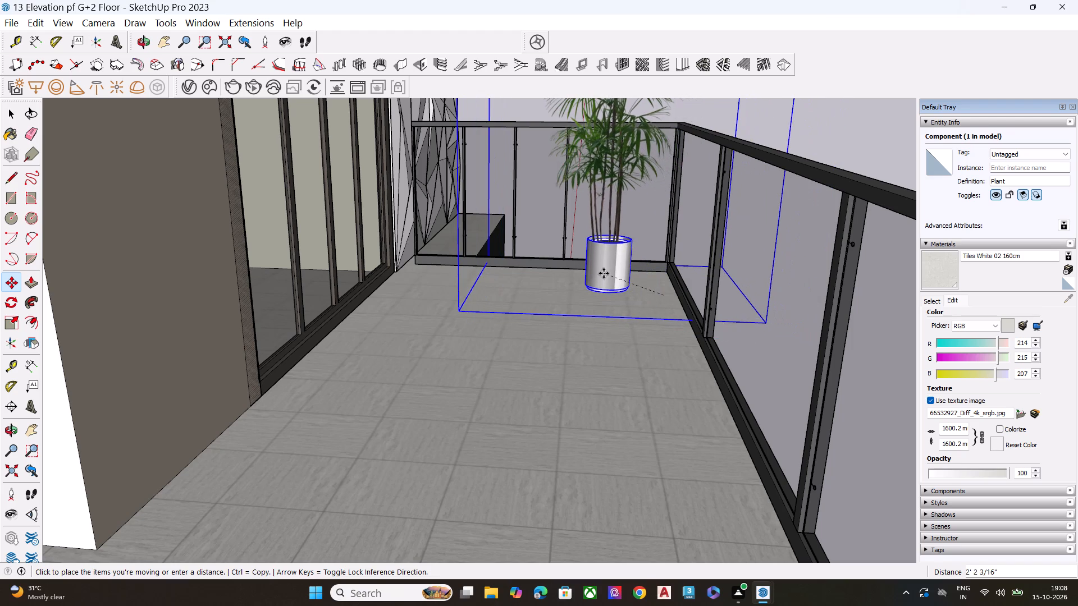
click(614, 270)
Copy the potted palm about 32' to the lower balcony's open corner, at the opposite end from the planters.
middle_drag(759, 297, 428, 305)
scroll(641, 287, down, 8)
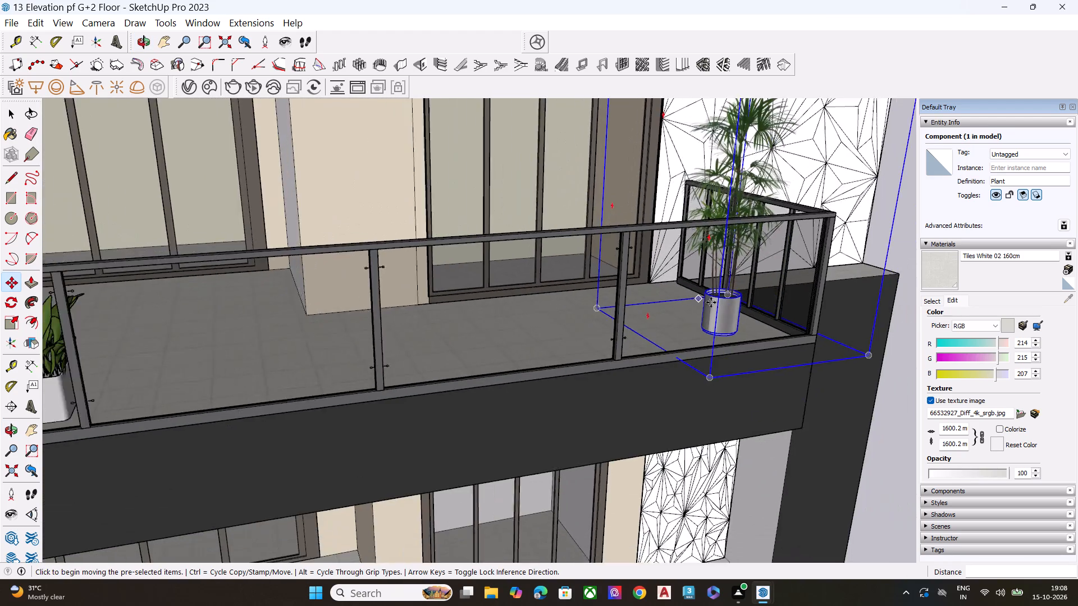
scroll(737, 314, down, 8)
scroll(733, 333, up, 1)
middle_drag(724, 330, 609, 277)
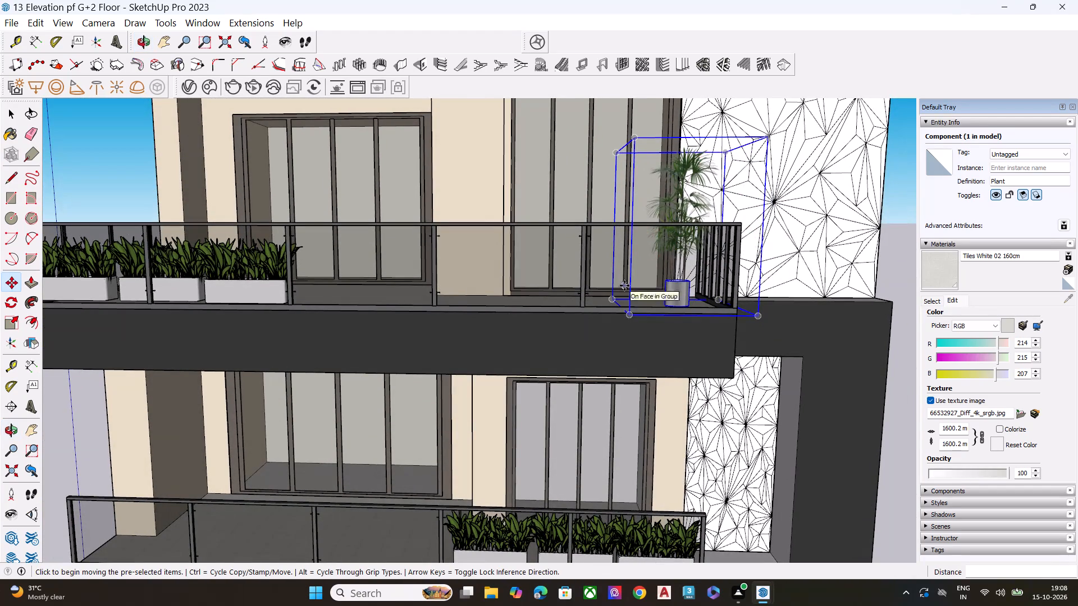
ctrl+click(757, 315)
scroll(673, 312, down, 7)
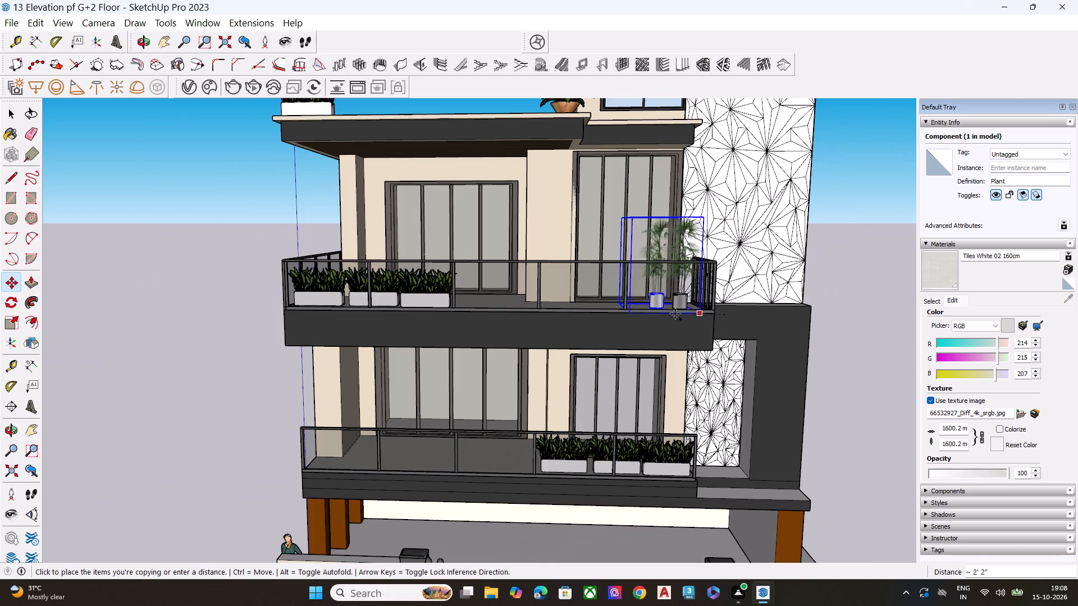
scroll(631, 328, down, 7)
scroll(483, 355, down, 2)
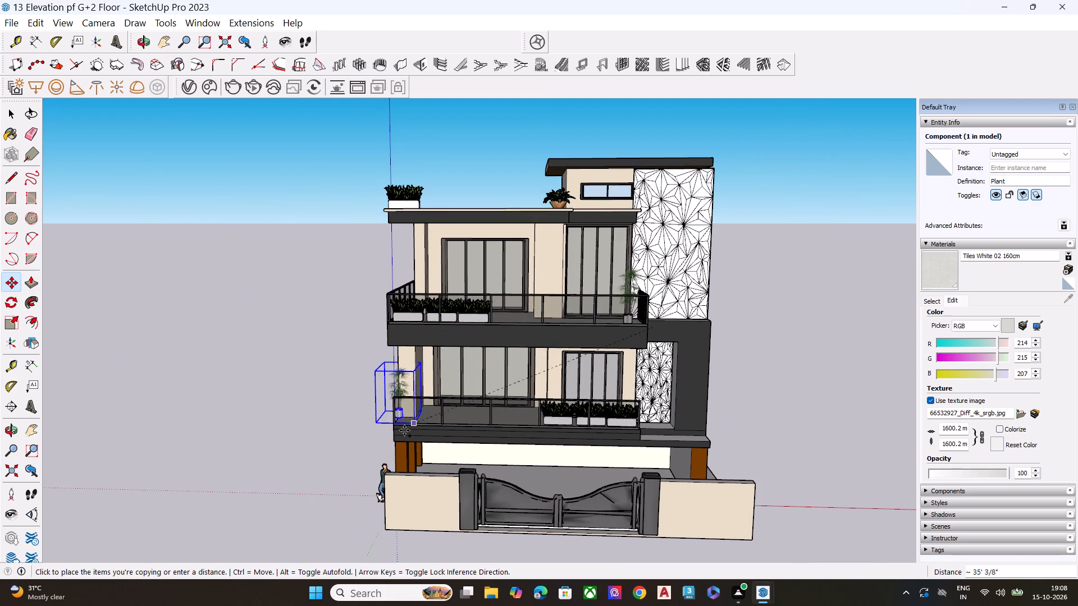
middle_drag(404, 430, 706, 461)
scroll(706, 461, up, 7)
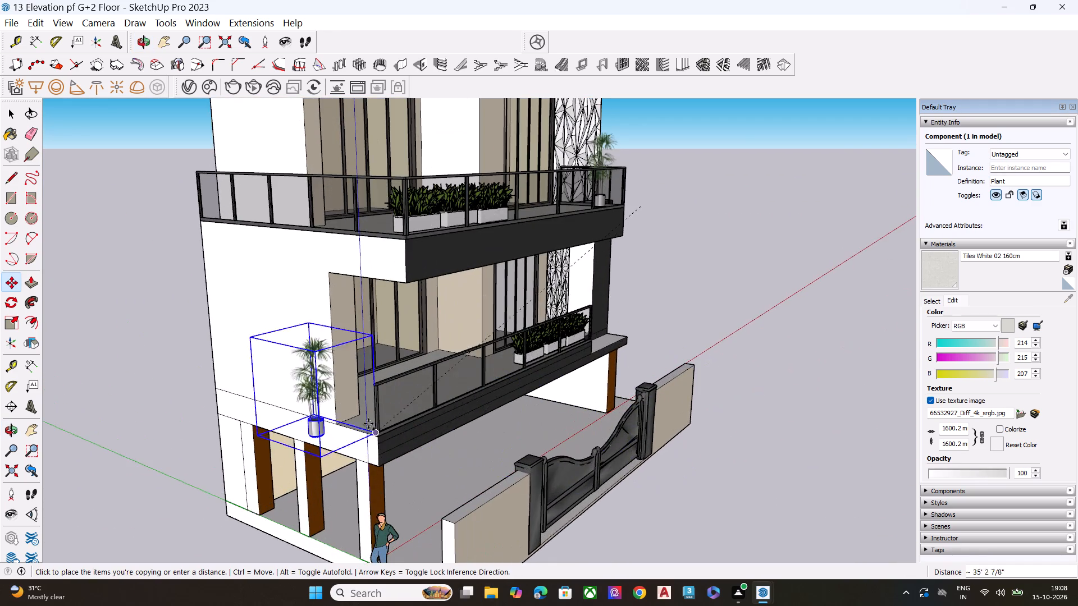
scroll(368, 423, up, 11)
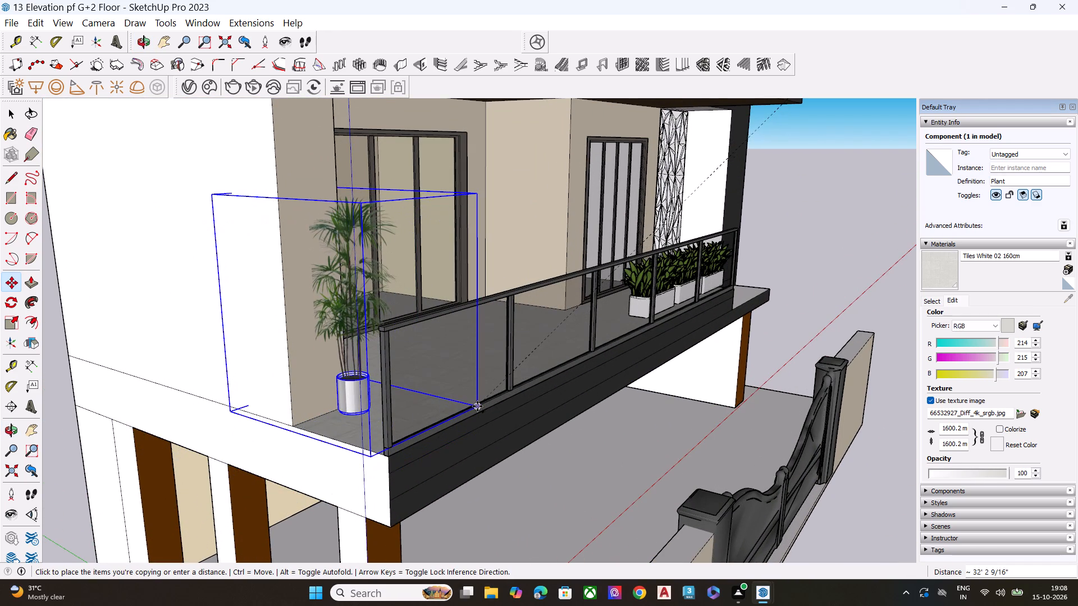
click(474, 409)
Move the lower balcony's potted palm about 1' 2 1/2" toward the front railing, and clear the selection.
middle_drag(474, 409, 565, 344)
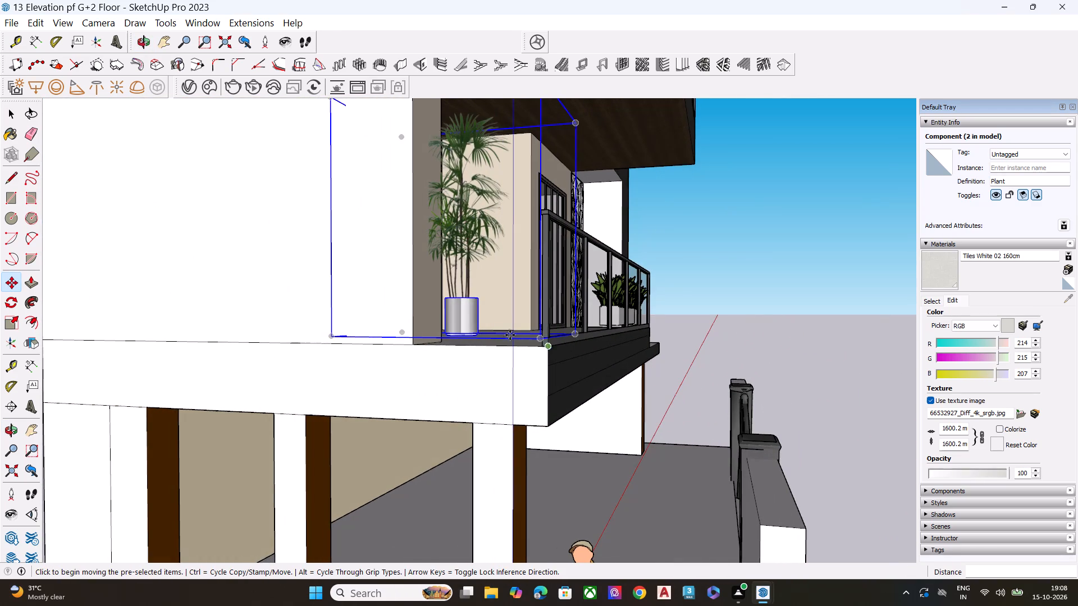
click(478, 307)
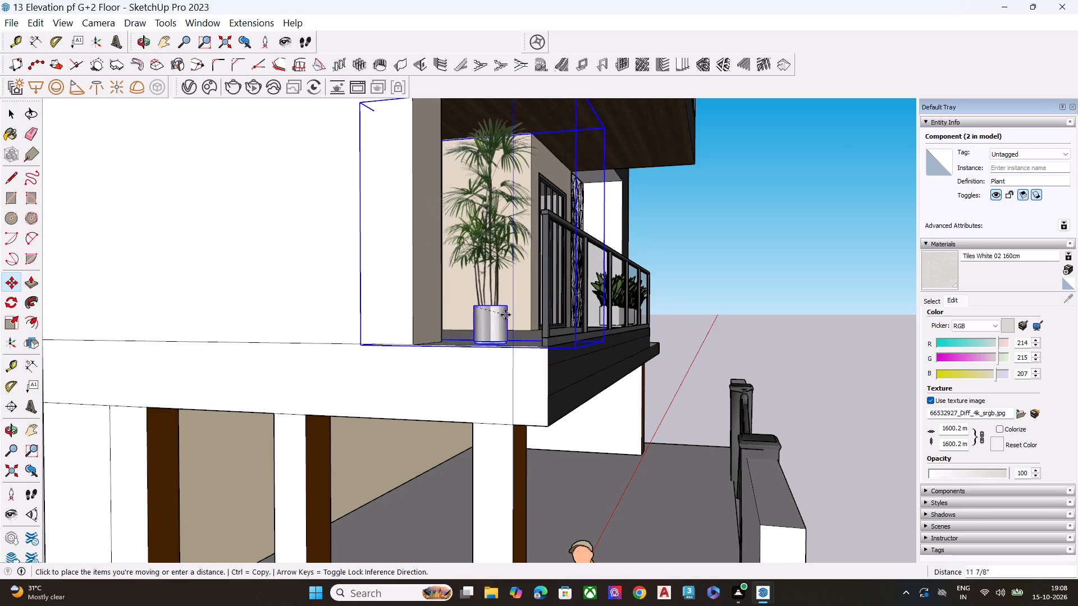
click(511, 318)
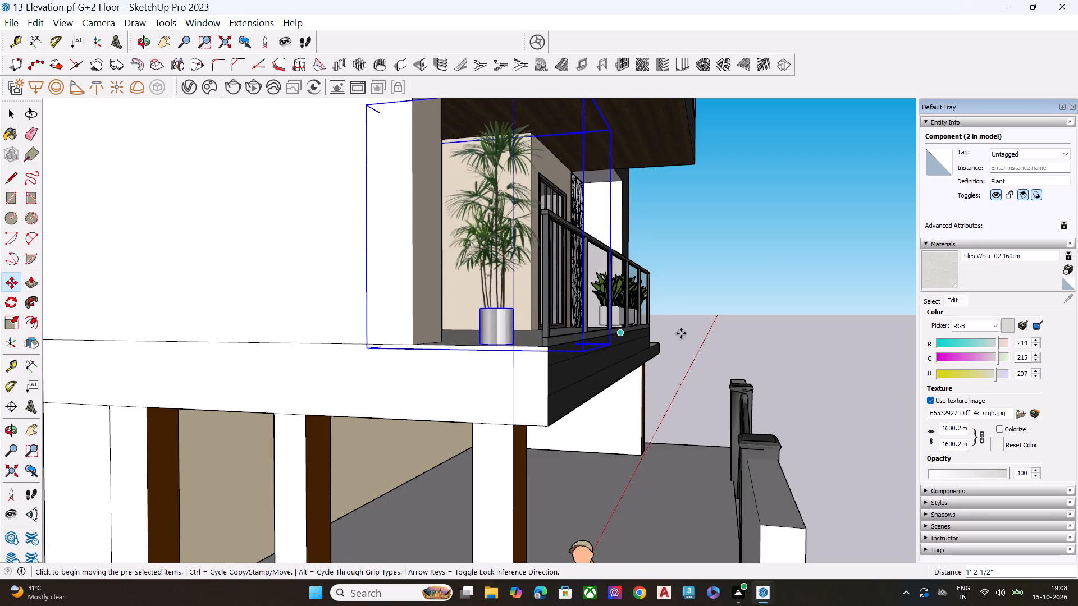
key(space)
key(space)
click(719, 325)
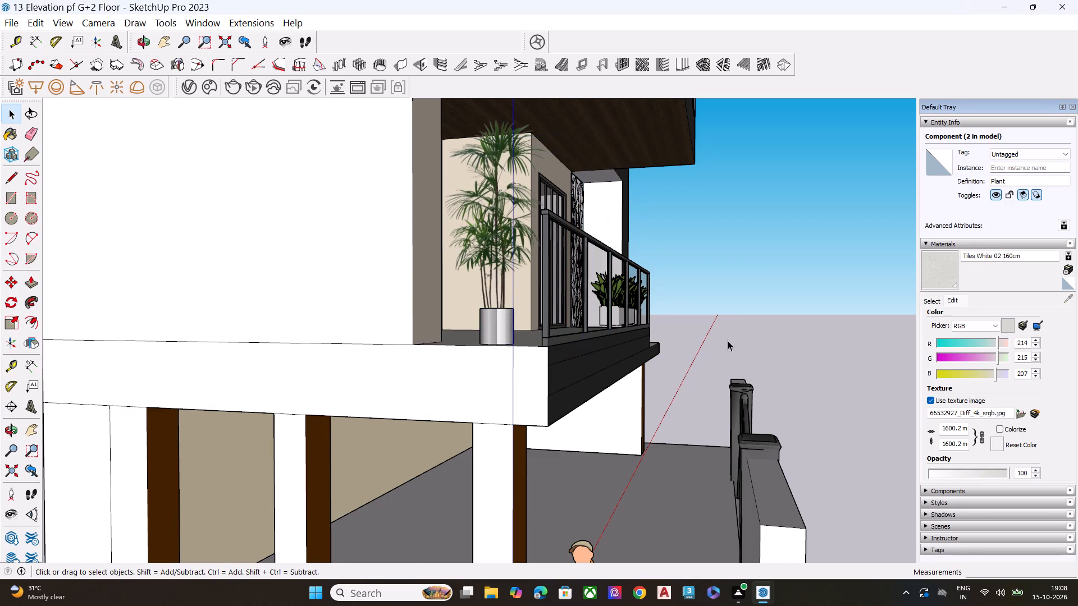
Examine both balconies from the front to judge how the potted palms sit with the planters.
middle_drag(777, 372, 476, 424)
scroll(473, 424, up, 2)
scroll(431, 352, down, 9)
middle_drag(501, 384, 502, 319)
scroll(501, 295, up, 1)
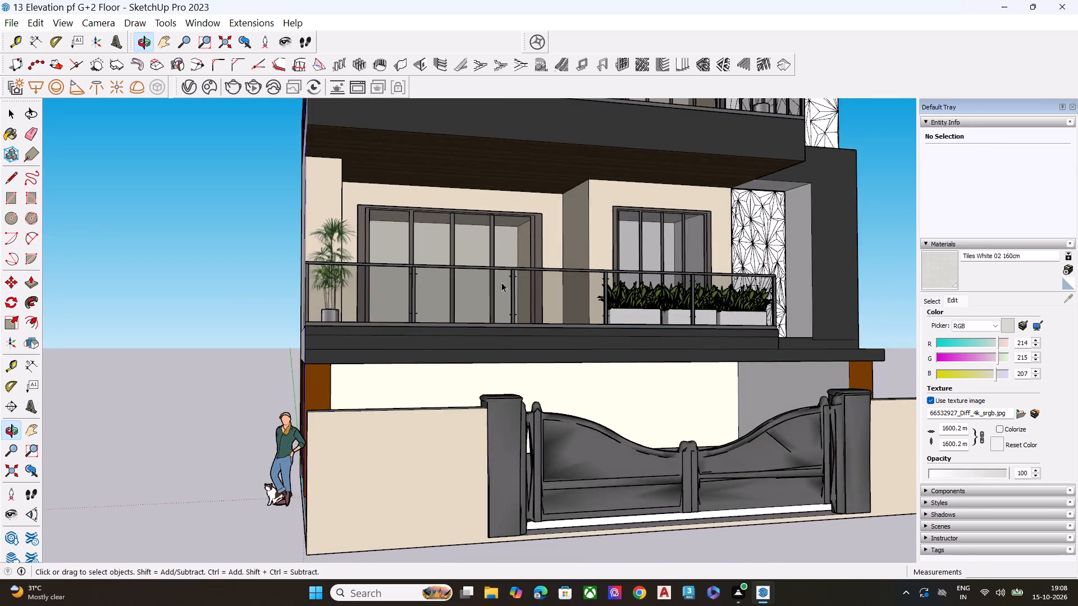
scroll(504, 279, down, 9)
middle_drag(557, 354, 409, 403)
scroll(371, 99, up, 2)
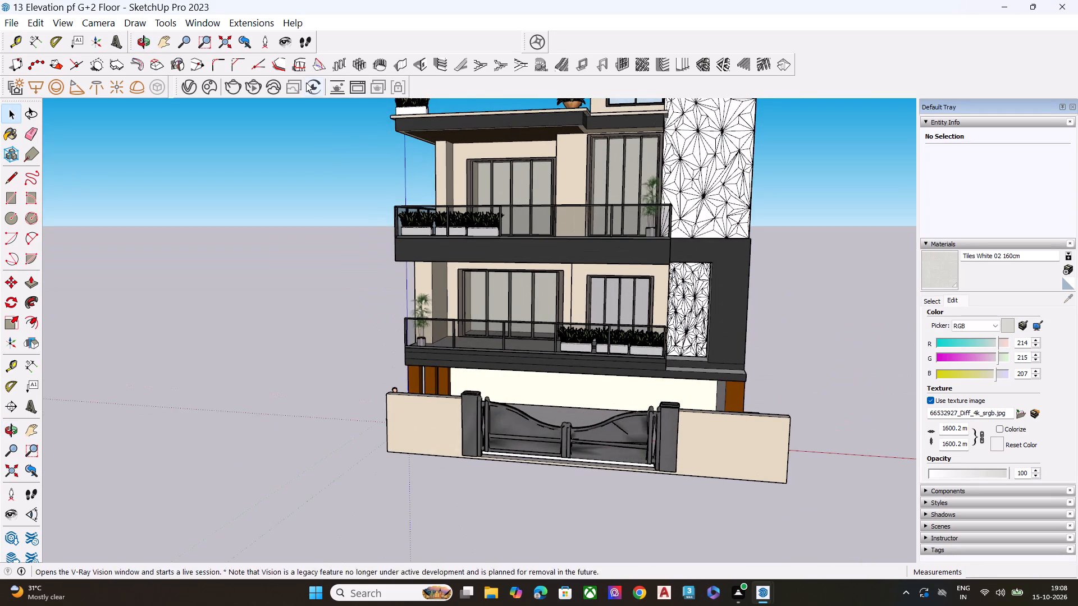
Import the tree model 11.skp from the Downloads folder and place it on the ground in front of the building.
click(15, 25)
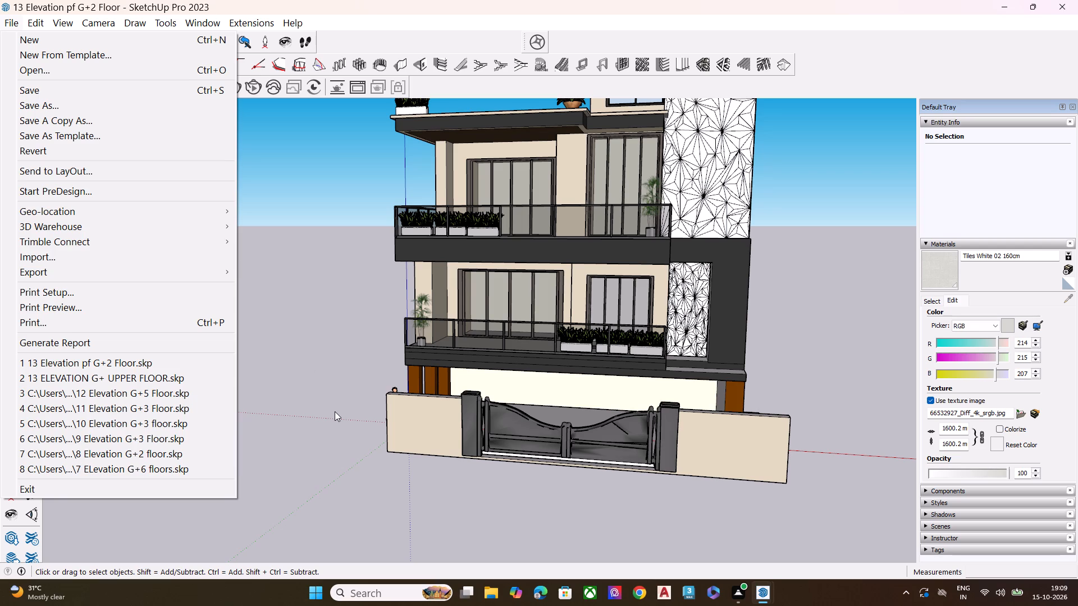
scroll(244, 444, down, 2)
click(57, 255)
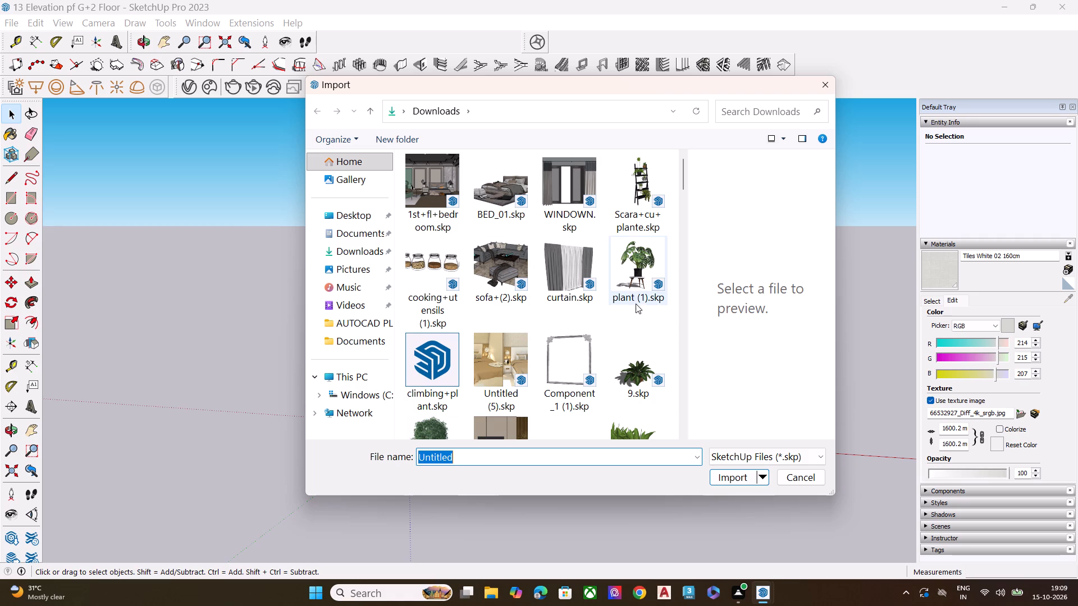
scroll(599, 332, down, 1)
scroll(412, 289, down, 1)
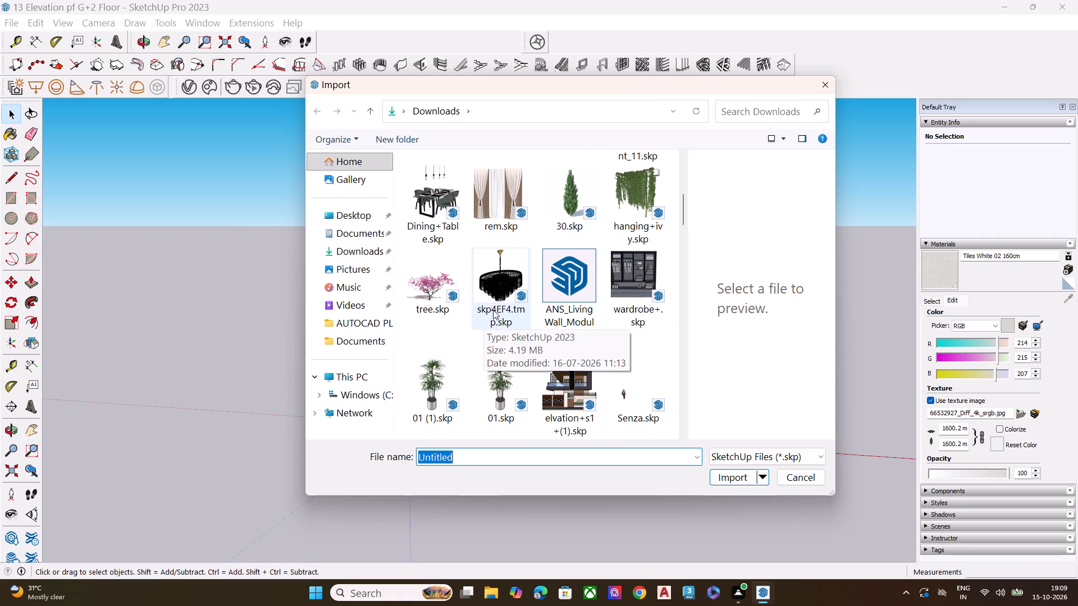
scroll(526, 254, up, 1)
scroll(526, 254, down, 1)
scroll(526, 254, up, 2)
scroll(450, 305, down, 2)
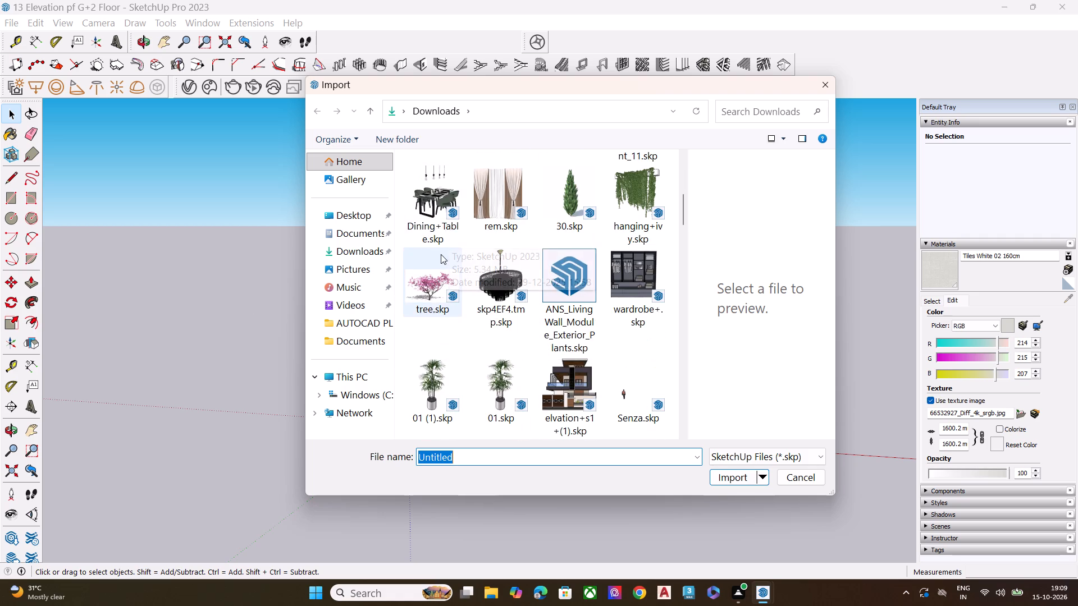
scroll(441, 254, up, 2)
scroll(441, 254, down, 1)
click(426, 316)
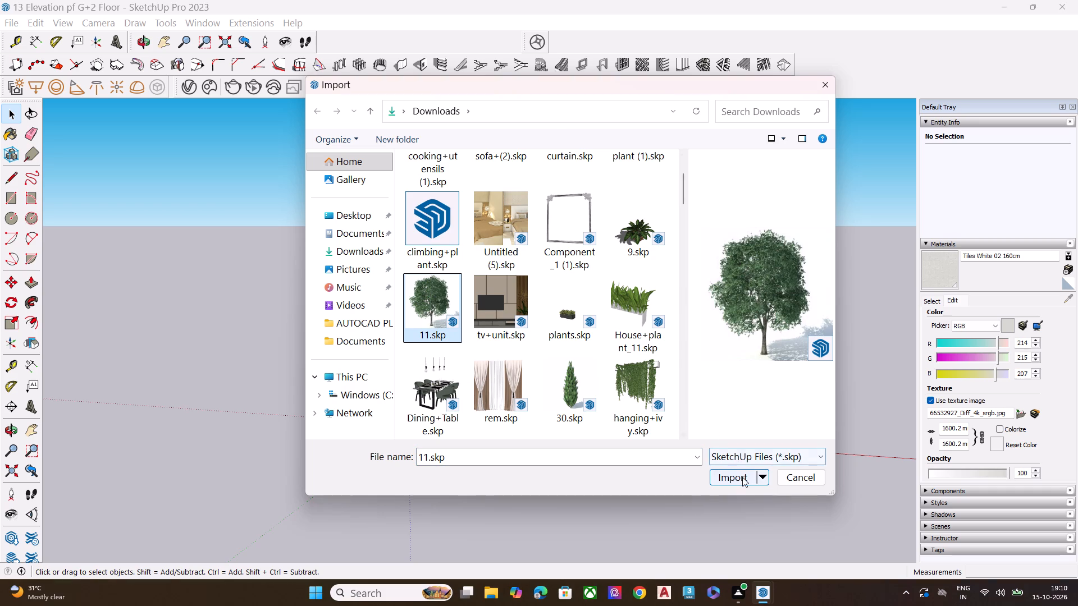
click(742, 477)
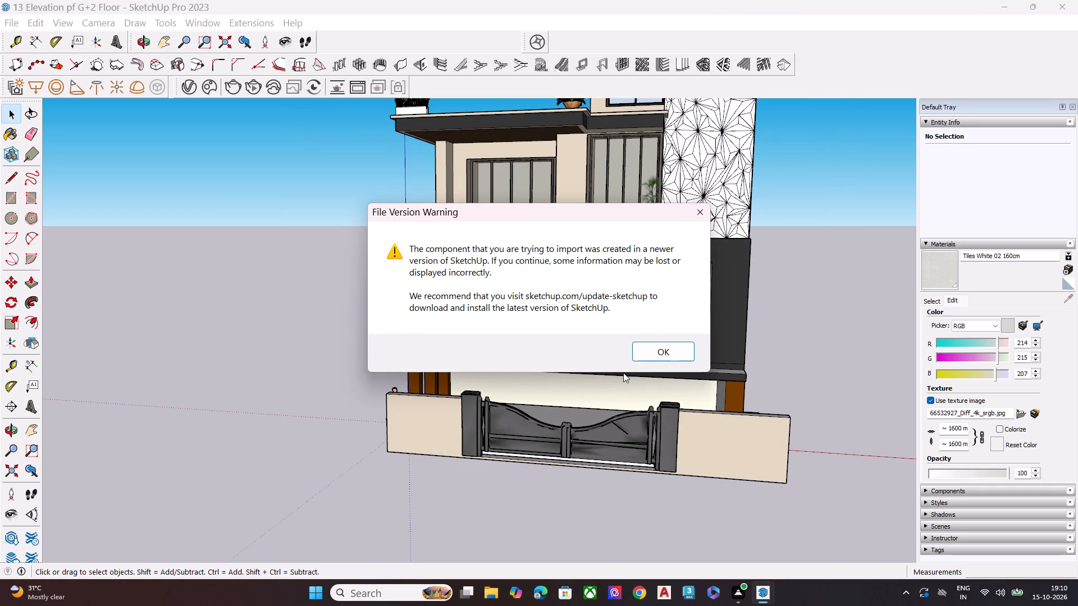
click(641, 350)
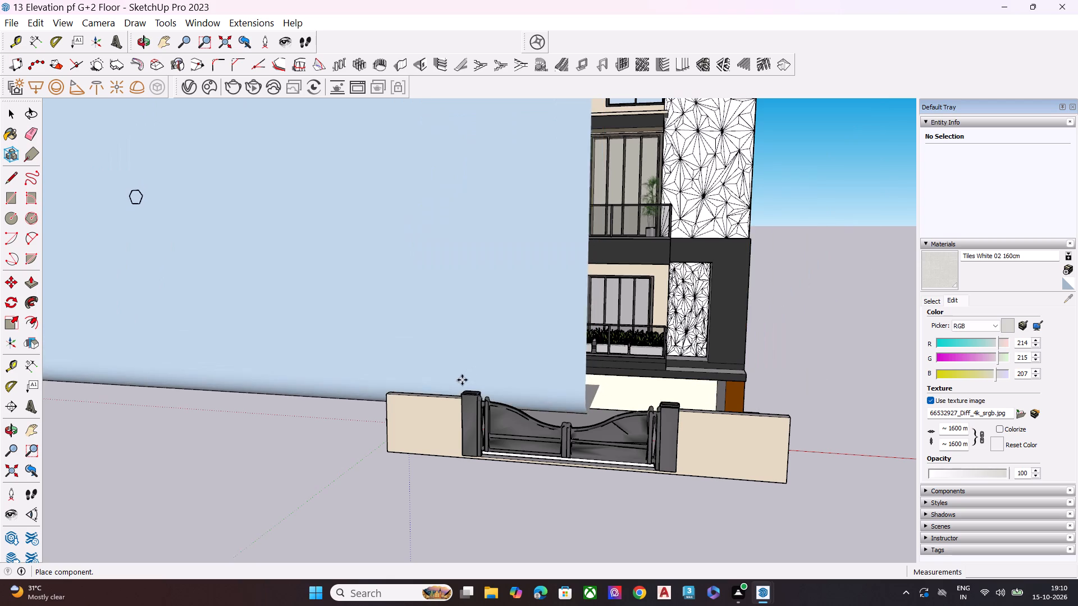
scroll(464, 361, down, 5)
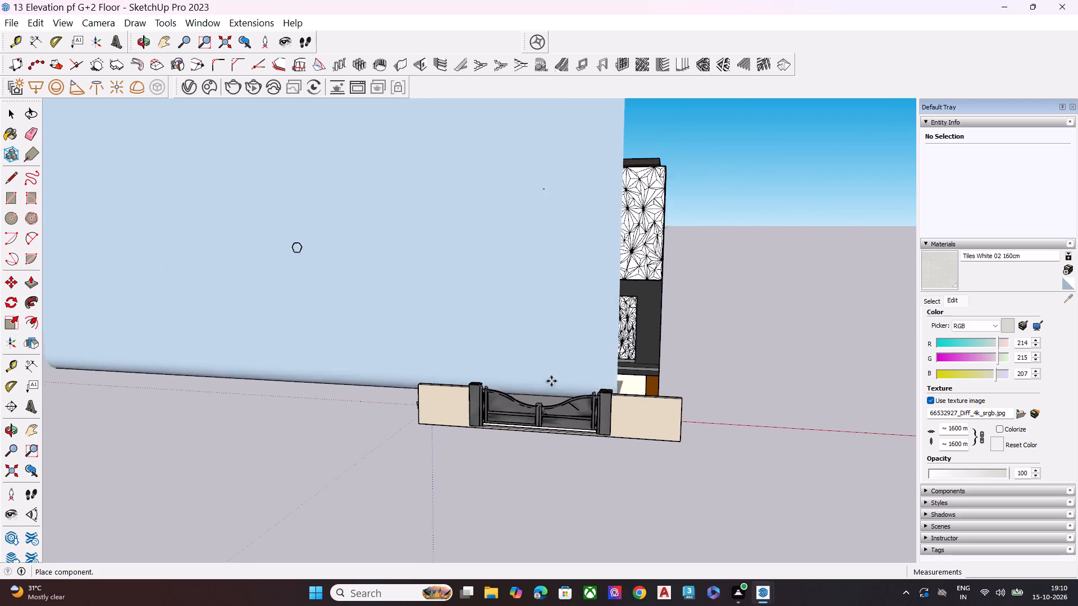
middle_drag(598, 391, 410, 414)
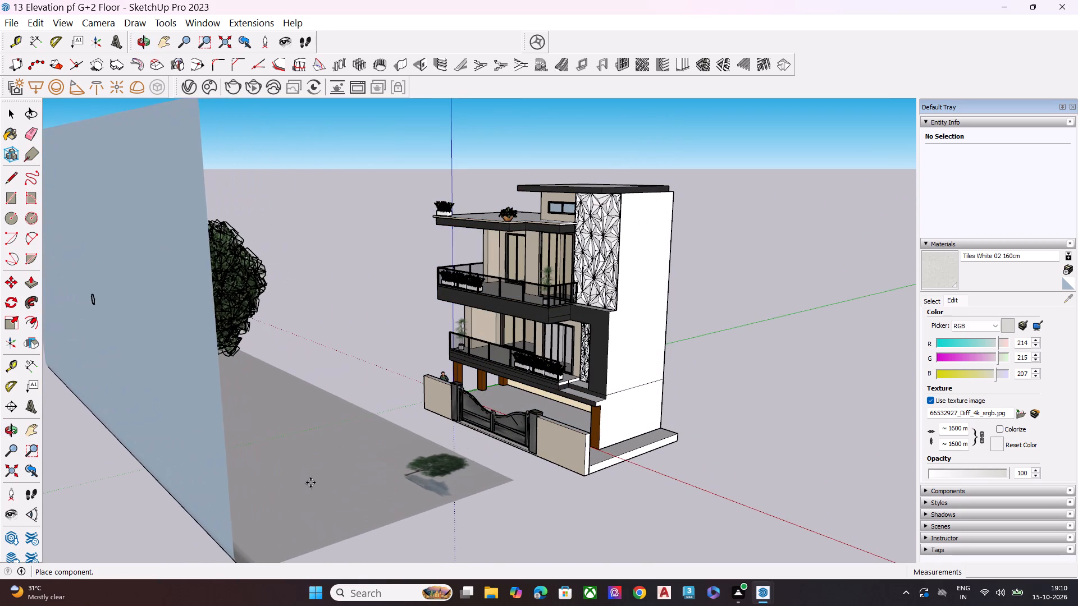
click(310, 483)
Inside the imported component, move the tree about 139' away from its backdrop, past the rear of the building.
middle_drag(505, 425, 329, 428)
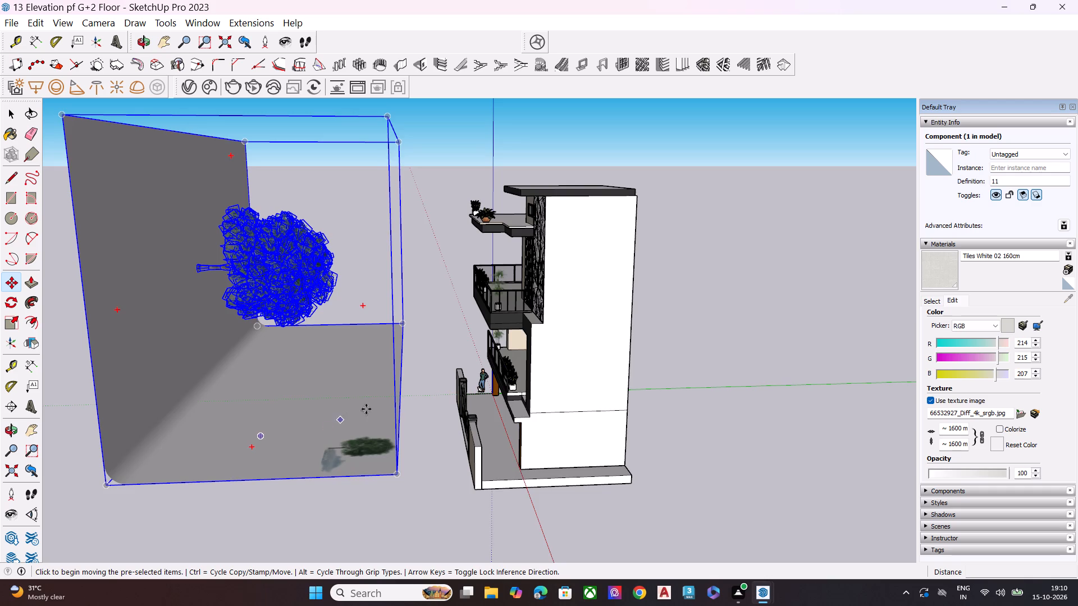
scroll(372, 406, down, 7)
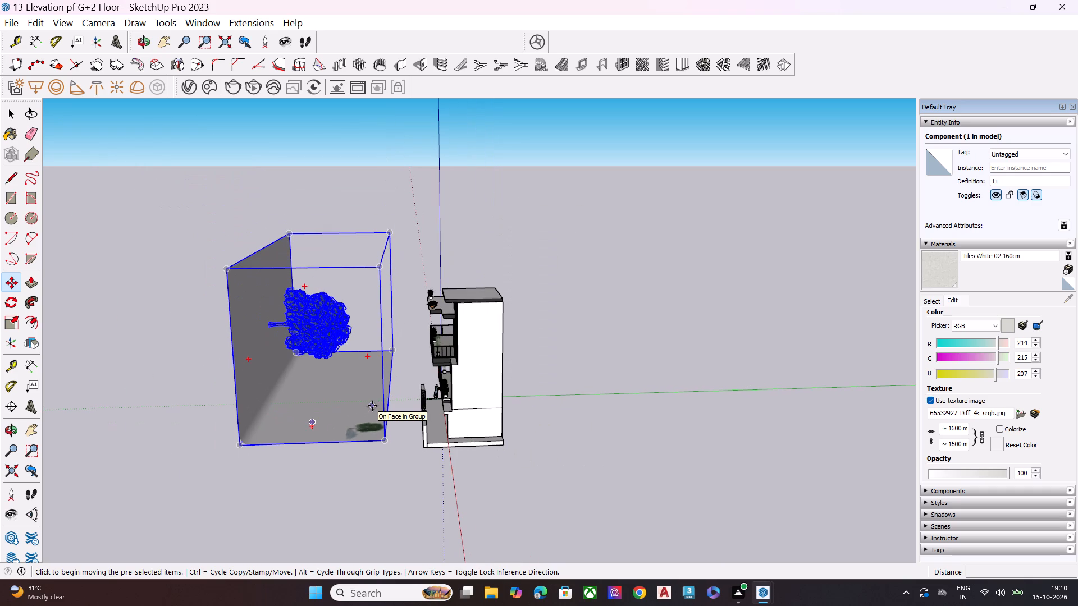
scroll(285, 388, up, 8)
key(space)
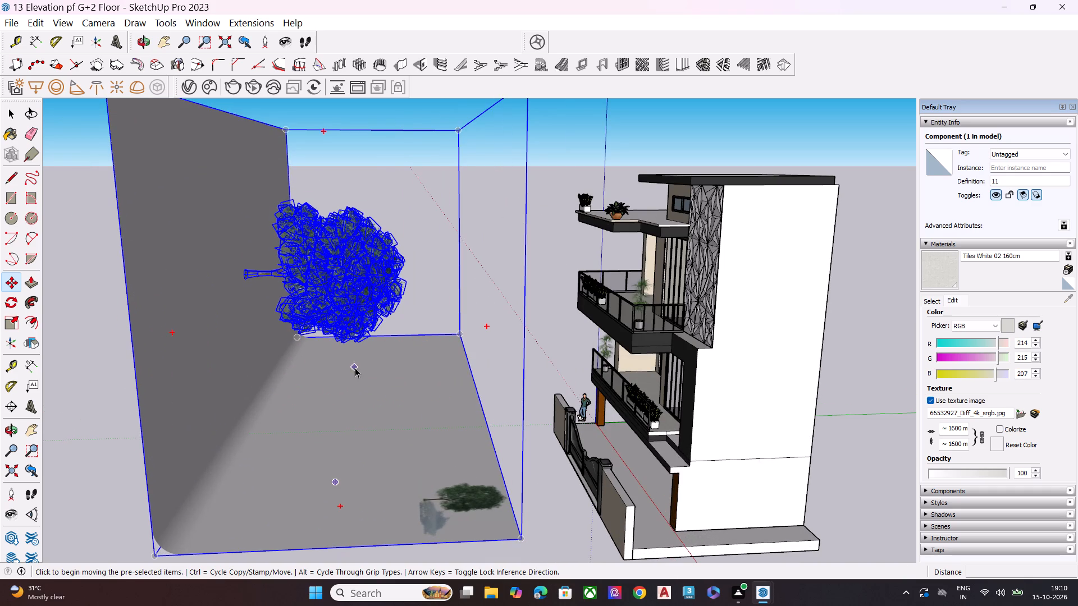
double_click(341, 295)
click(341, 295)
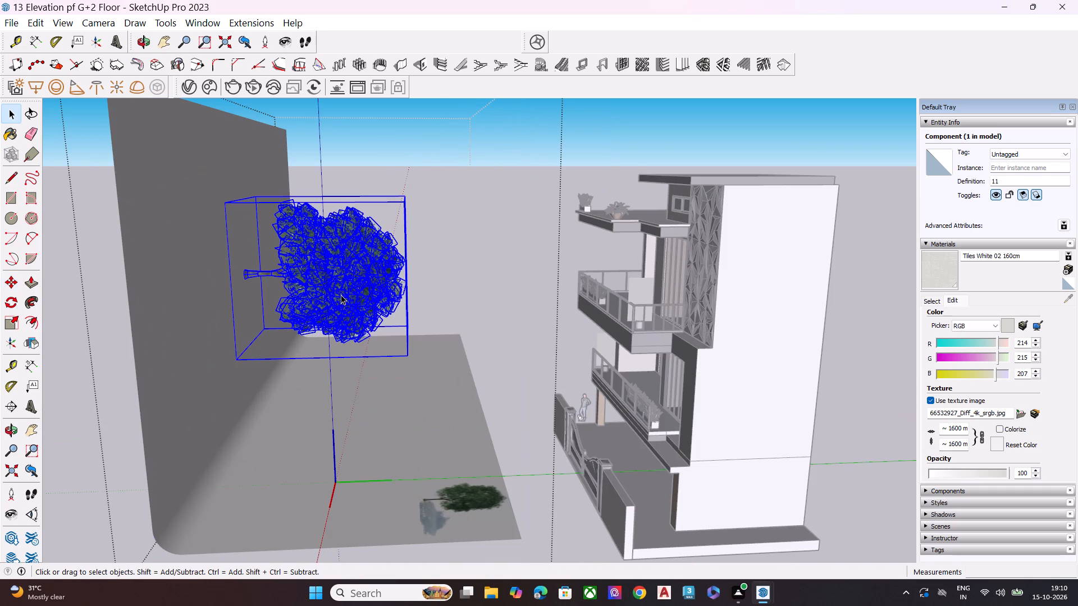
key(m)
click(304, 300)
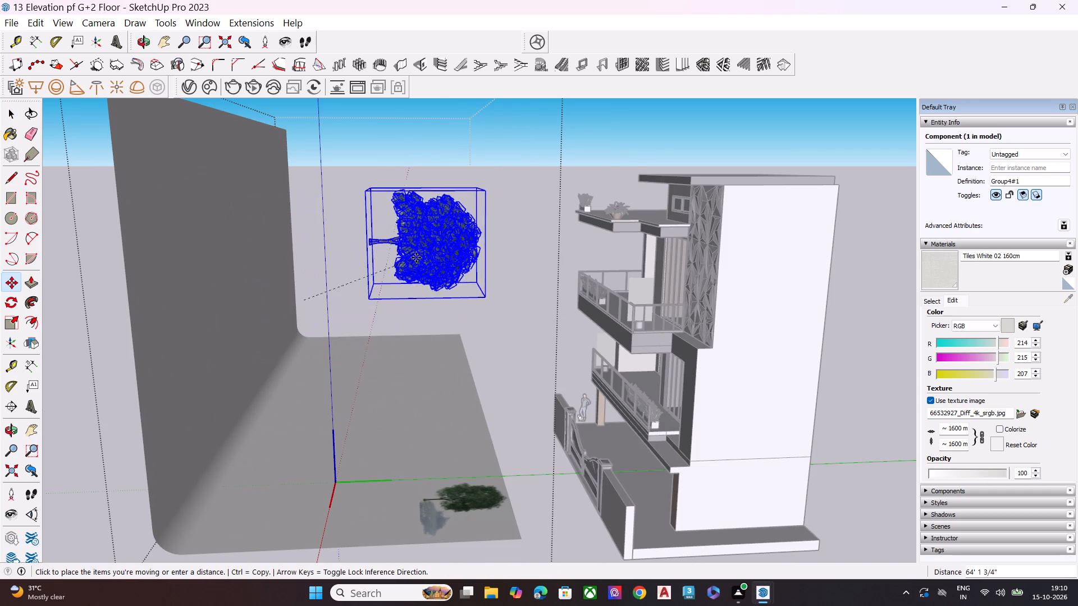
scroll(416, 258, down, 4)
click(784, 389)
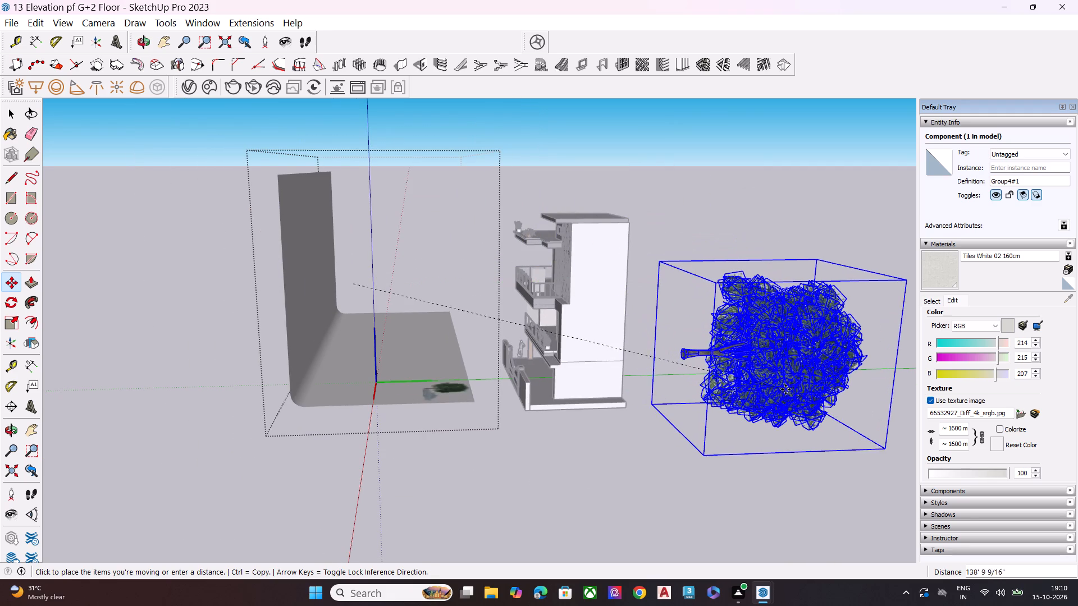
key(space)
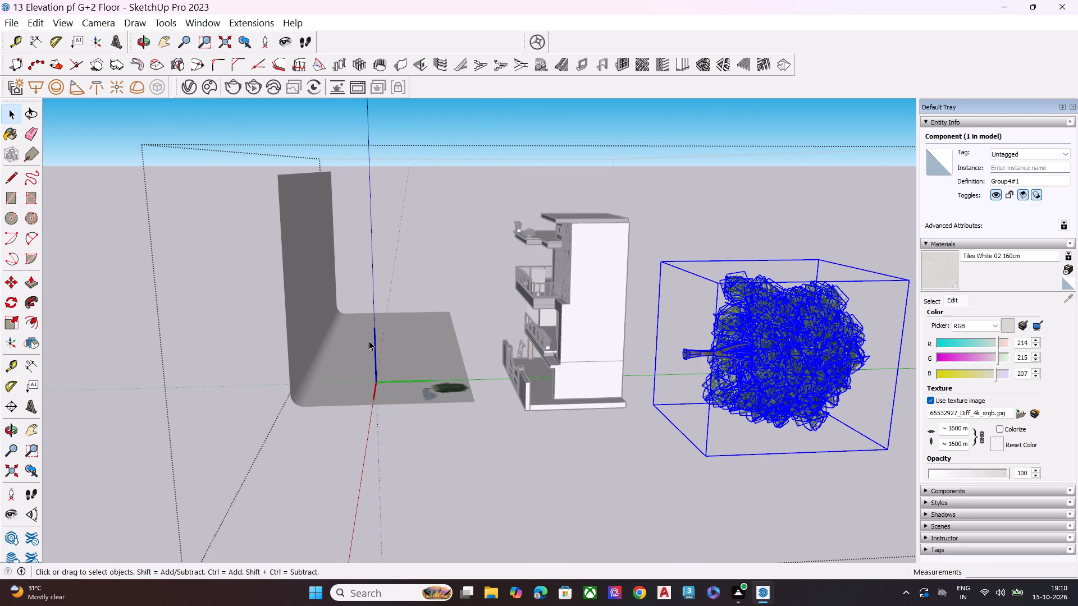
Delete the curved backdrop group from inside the tree component, and exit the component.
click(413, 451)
click(377, 395)
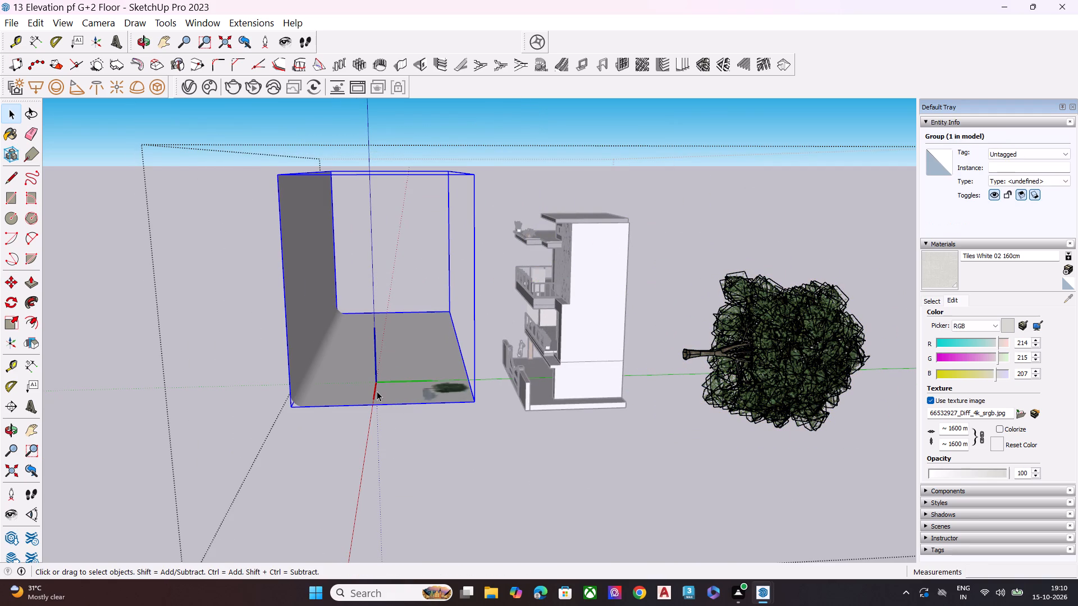
key(Delete)
scroll(377, 391, down, 5)
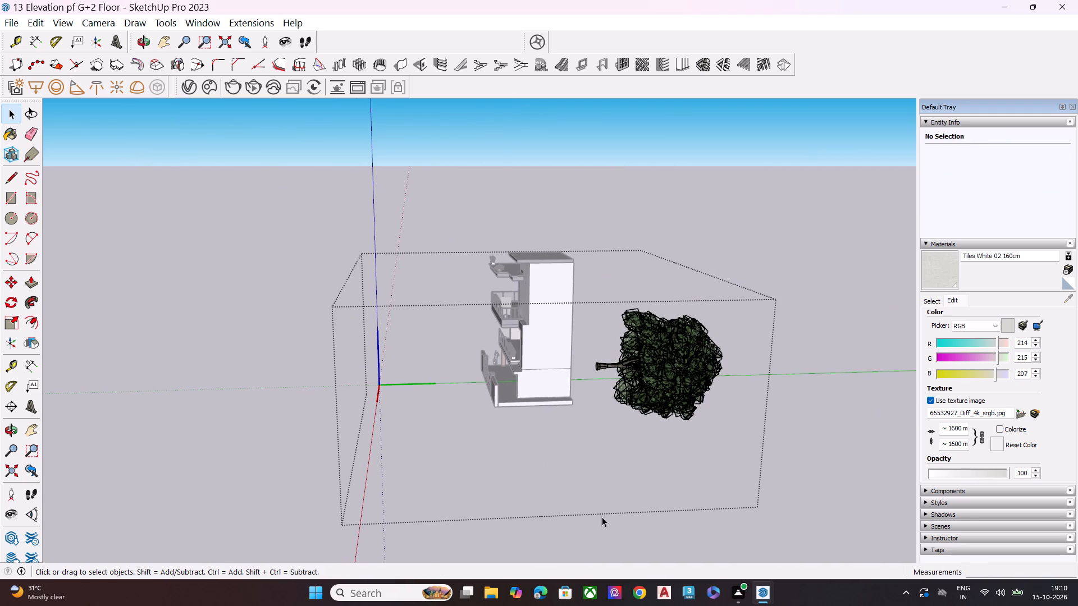
click(604, 526)
Rotate the tree component 90 degrees in the vertical plane so the tree stands upright.
click(664, 385)
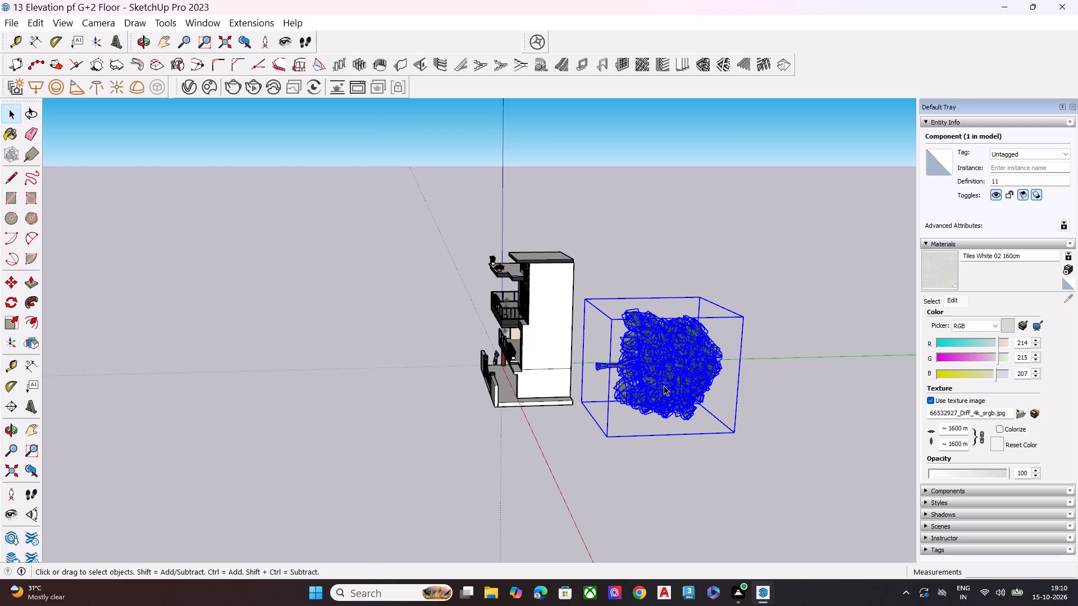
key(q)
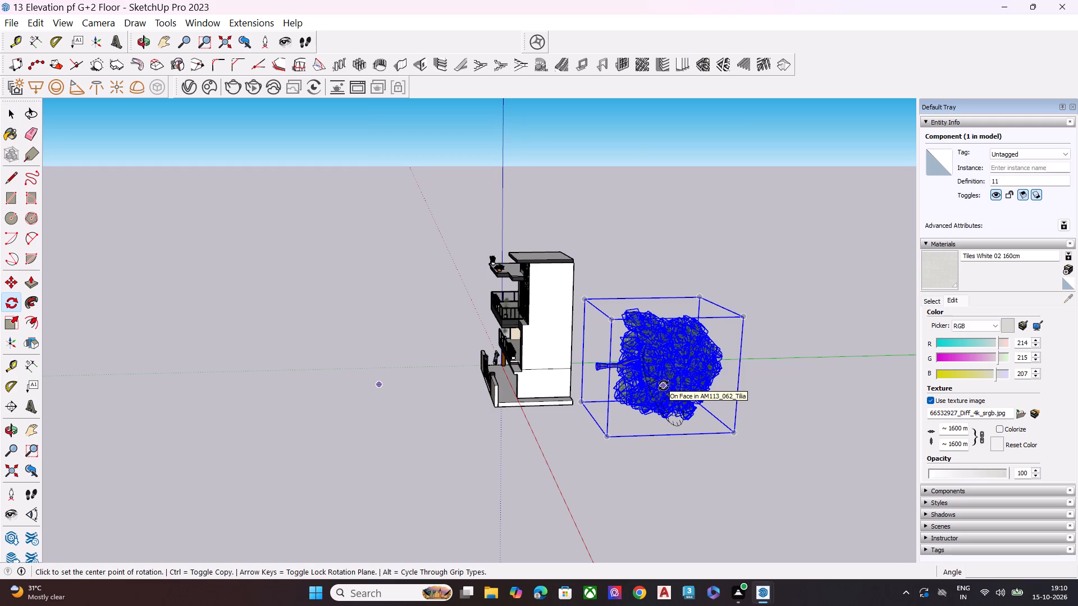
scroll(633, 300, up, 2)
scroll(631, 300, down, 1)
scroll(631, 300, up, 1)
scroll(671, 354, up, 1)
middle_drag(671, 354, 593, 289)
scroll(650, 360, up, 7)
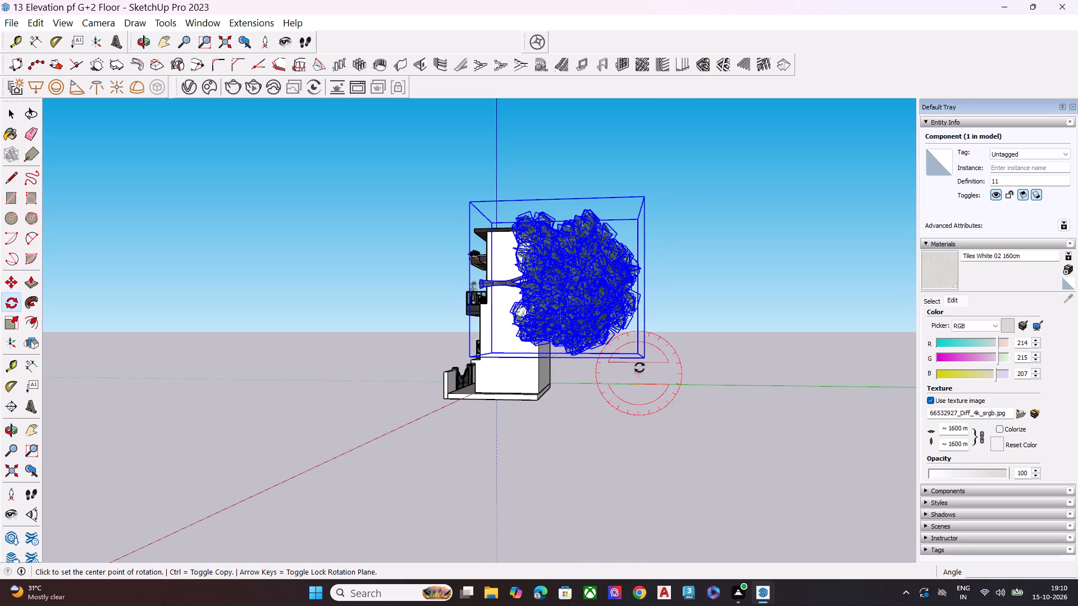
click(610, 366)
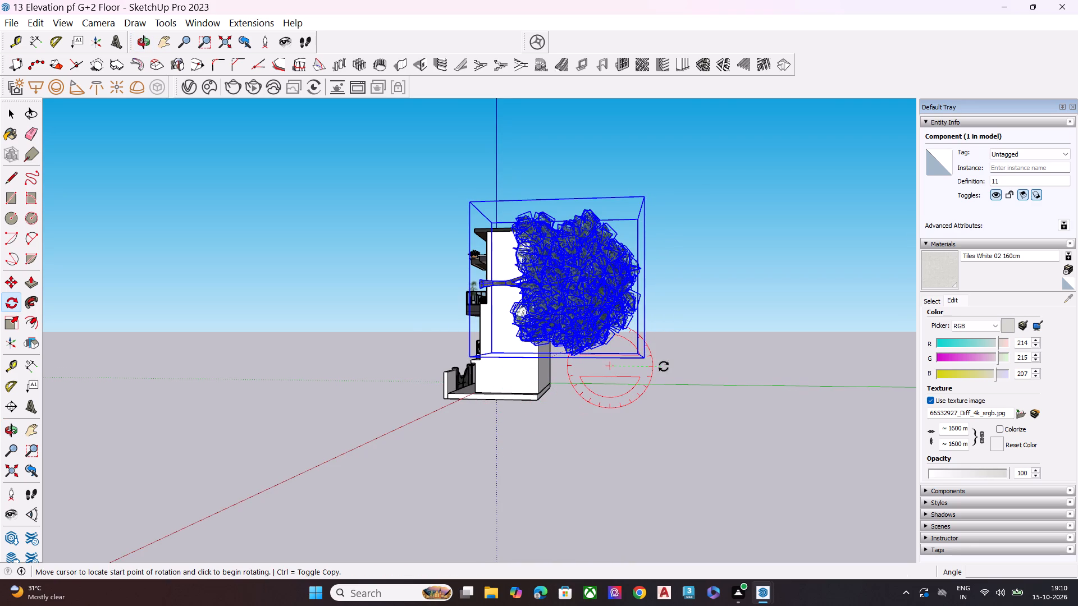
click(664, 366)
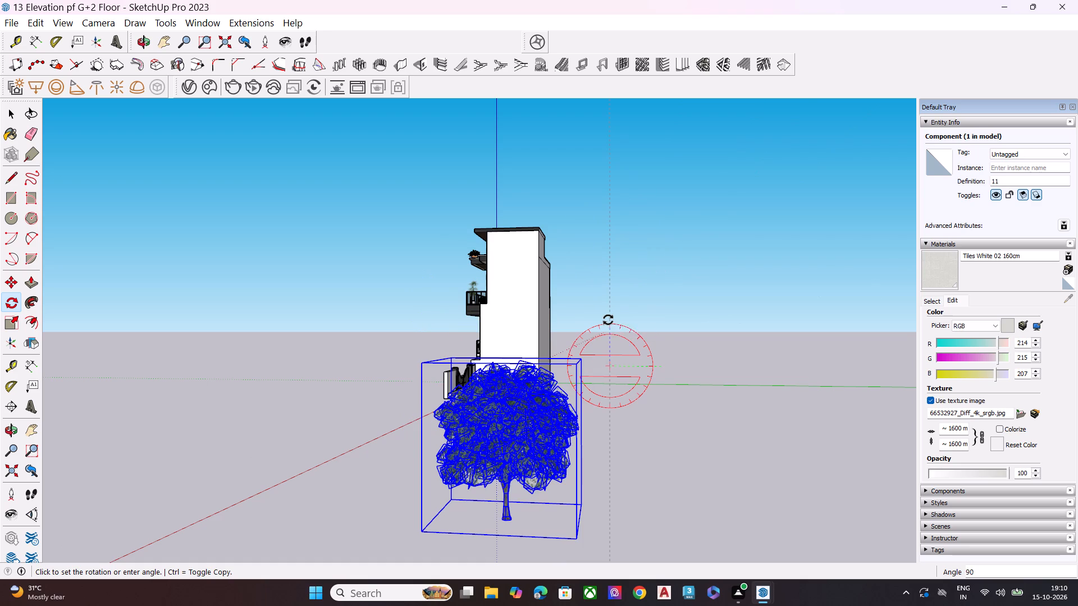
click(608, 320)
scroll(683, 378, down, 6)
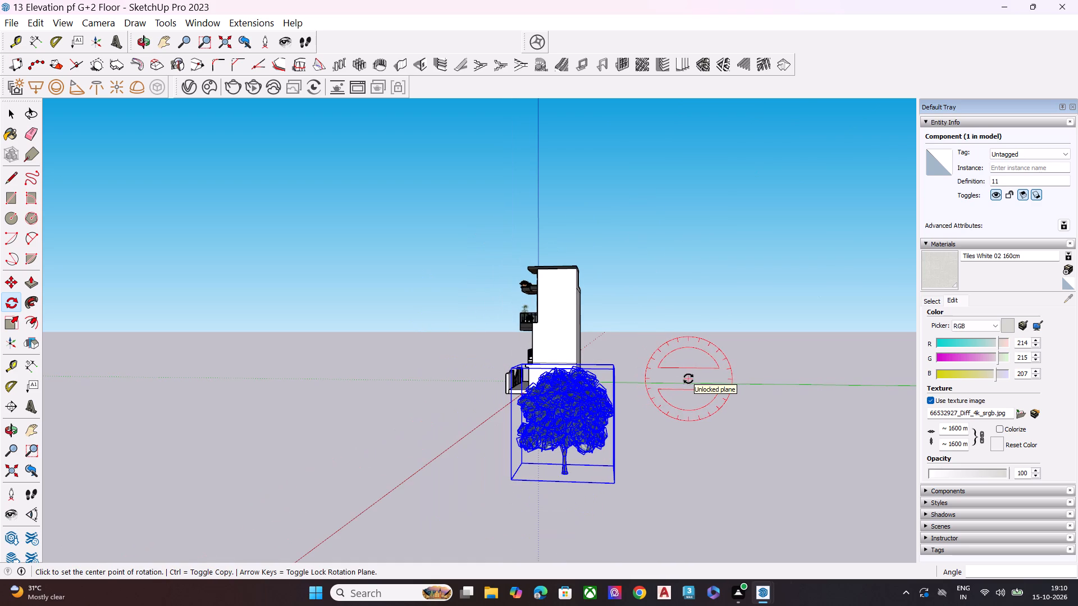
key(space)
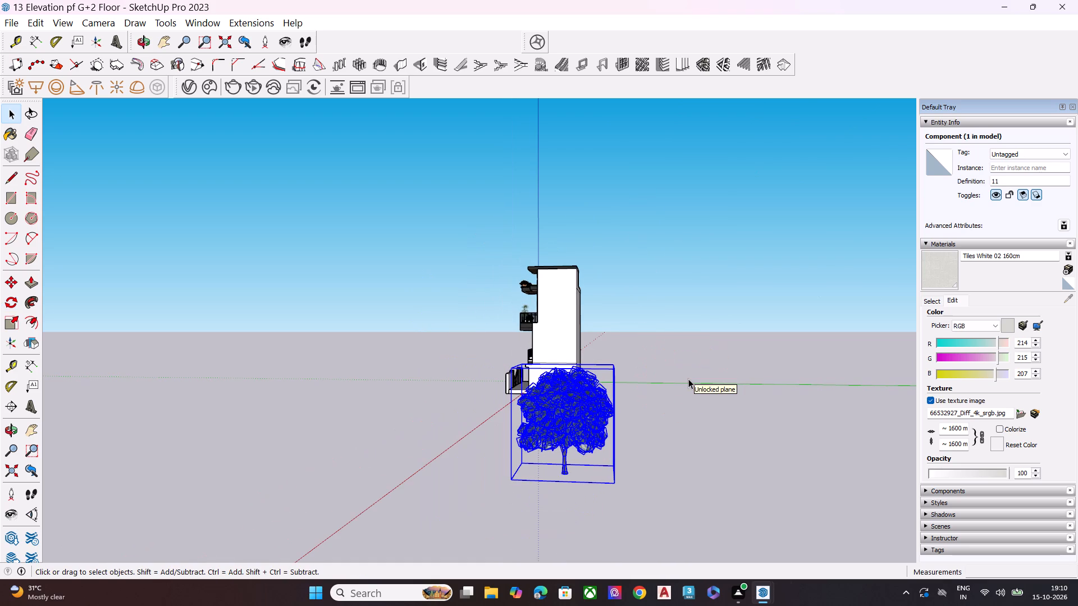
Move the upright tree about 49' to stand beside the building, next to the patterned-wall end of the compound wall.
scroll(526, 210, down, 2)
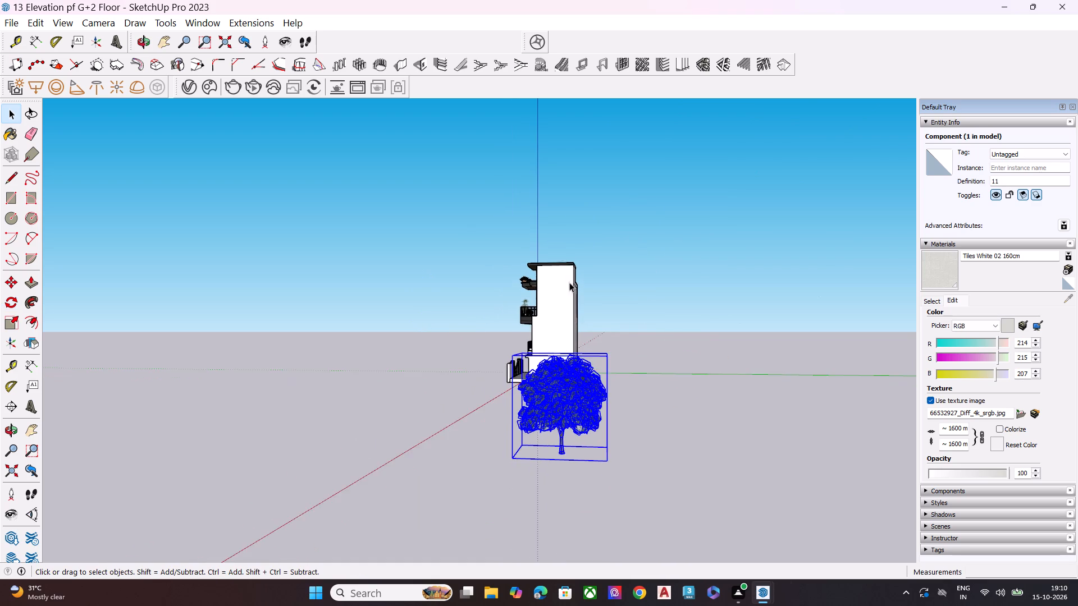
scroll(569, 282, down, 2)
middle_drag(549, 406, 848, 424)
scroll(848, 424, down, 1)
middle_drag(638, 376, 770, 392)
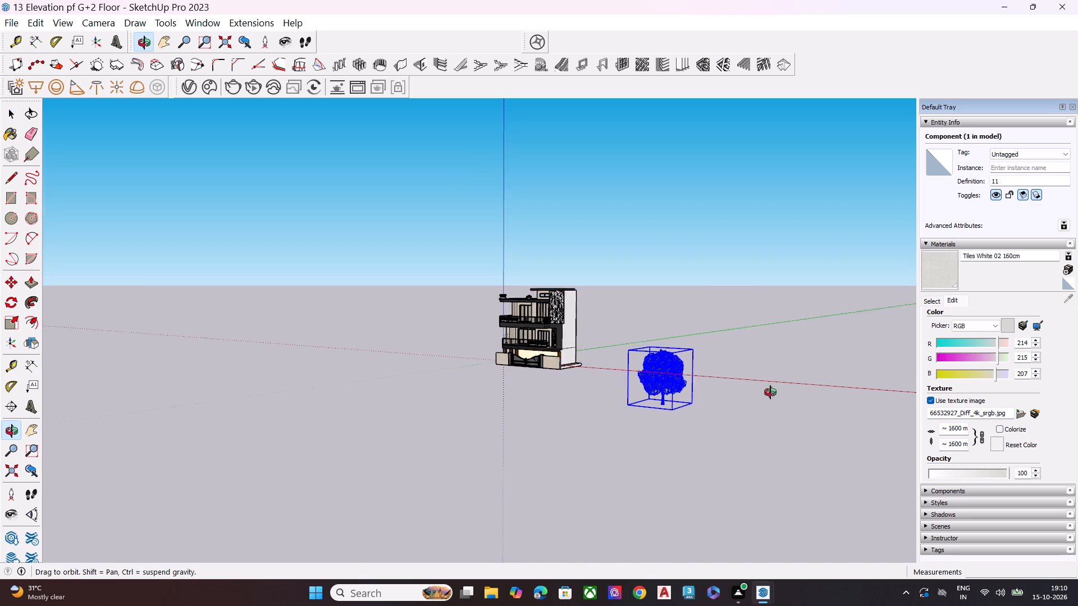
middle_drag(770, 392, 861, 397)
scroll(561, 322, up, 6)
scroll(495, 304, down, 1)
scroll(495, 304, up, 2)
scroll(495, 304, down, 1)
scroll(495, 304, up, 1)
key(m)
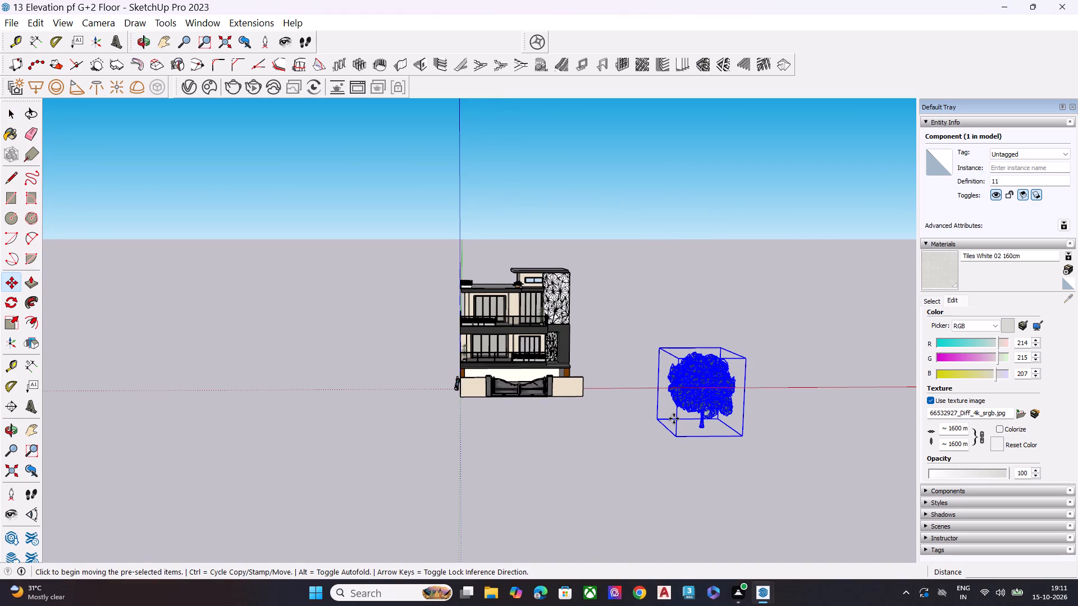
click(677, 442)
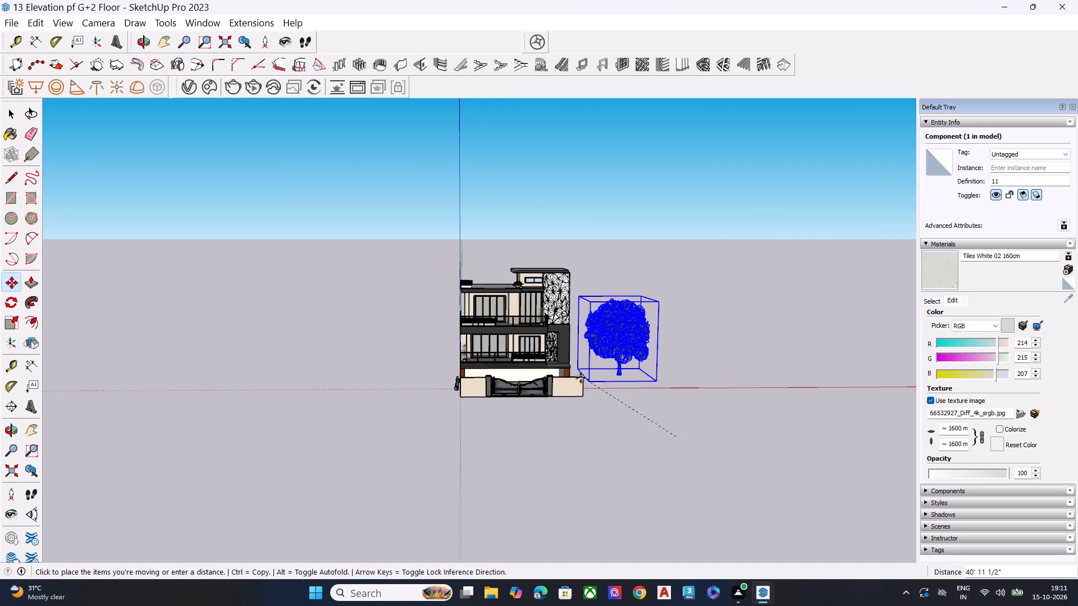
middle_drag(336, 377, 348, 379)
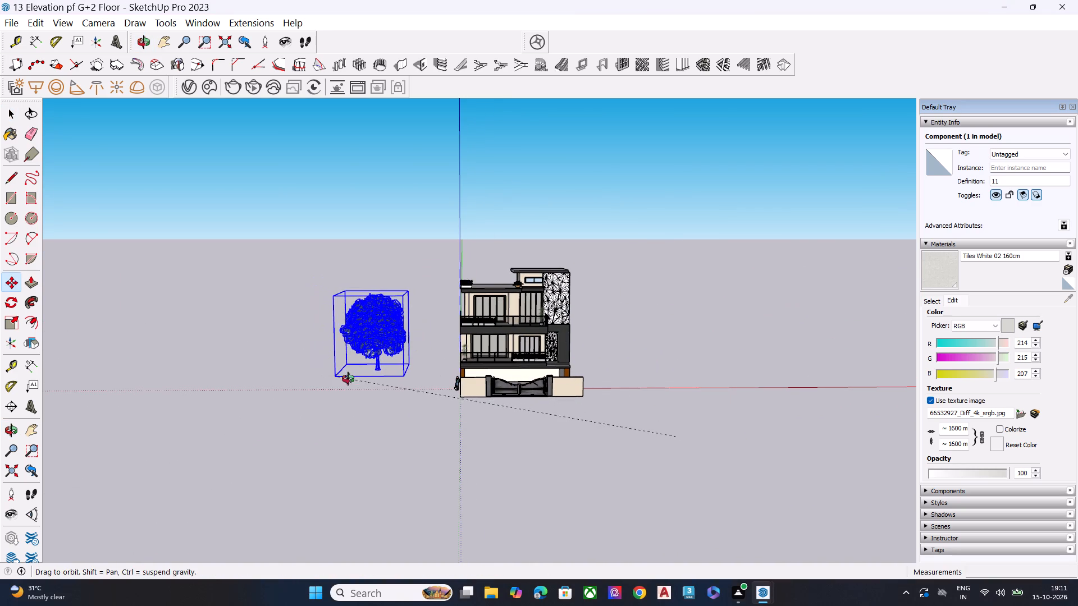
middle_drag(348, 379, 454, 398)
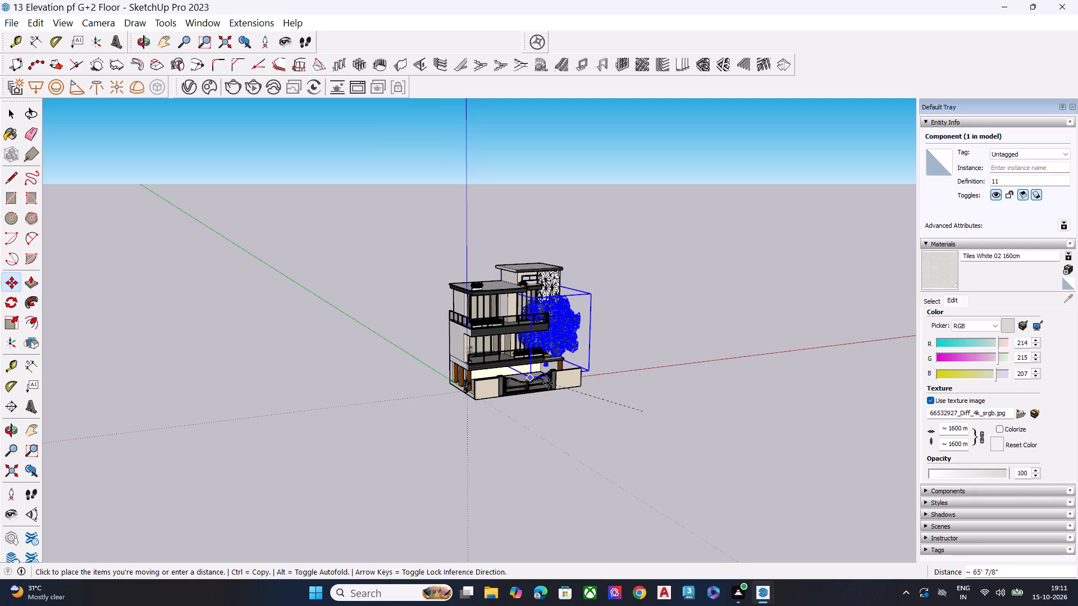
middle_drag(562, 380, 484, 375)
scroll(554, 368, up, 9)
middle_drag(622, 394, 574, 411)
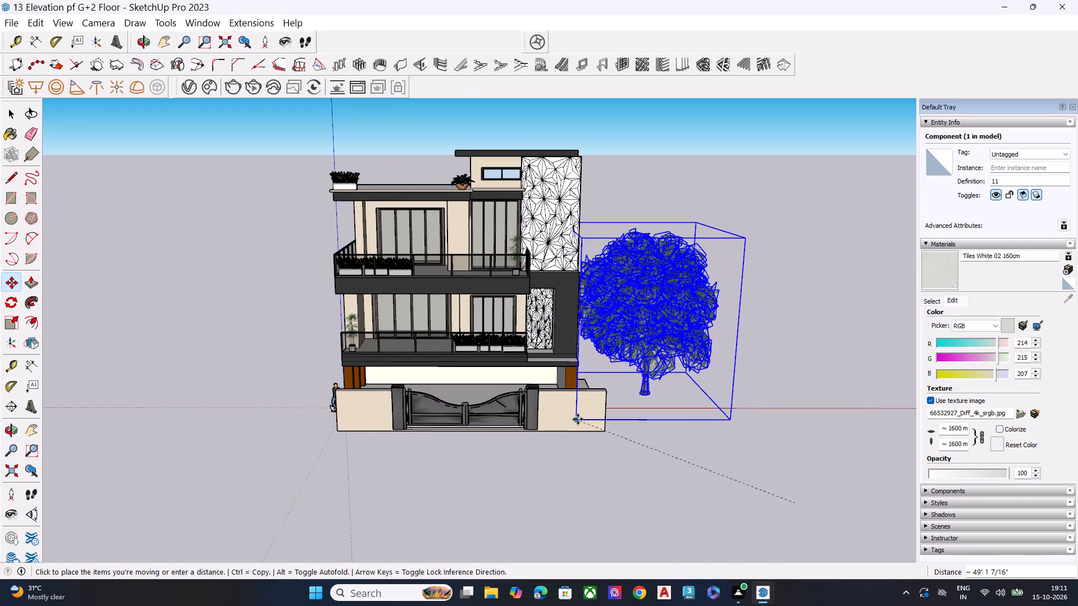
click(583, 417)
middle_drag(647, 435, 651, 341)
scroll(659, 371, up, 1)
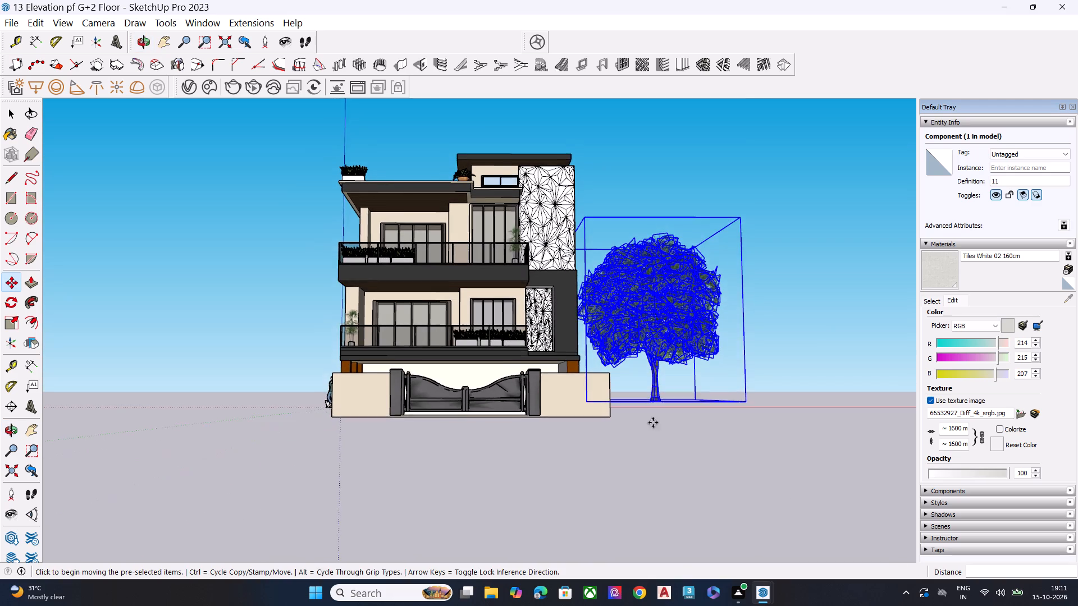
key(space)
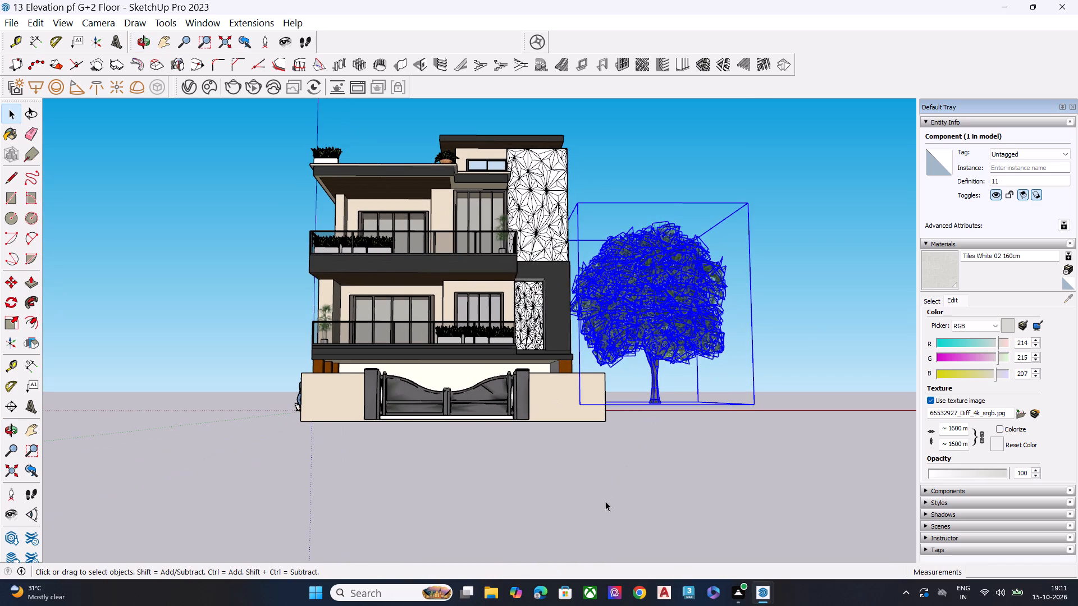
Examine the building elevation, planters and newly placed tree from the front and from both sides.
click(588, 473)
middle_drag(593, 405, 609, 458)
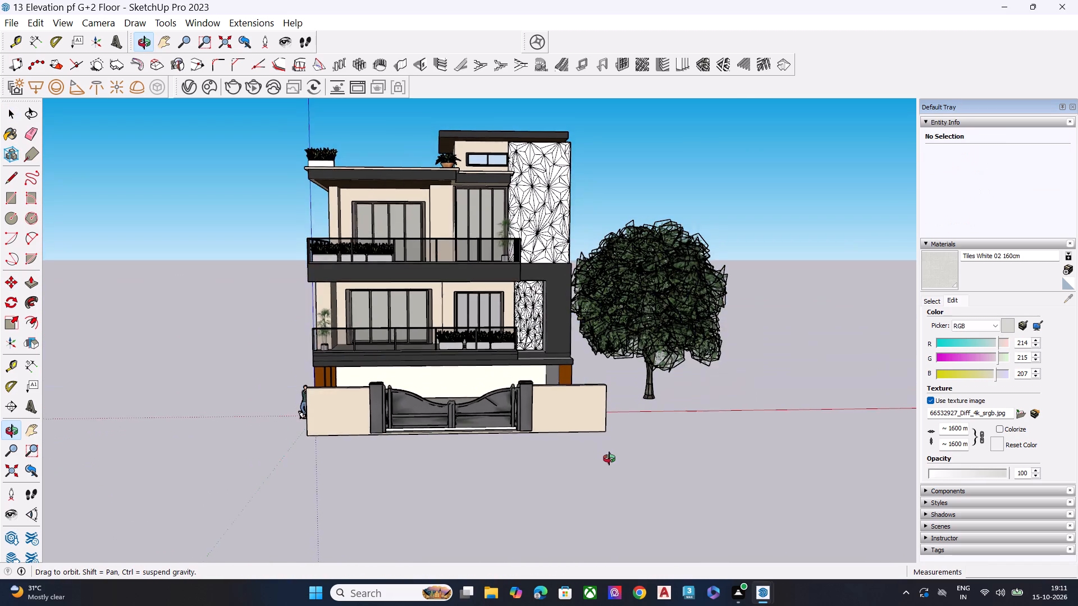
middle_drag(609, 458, 632, 456)
scroll(632, 456, down, 1)
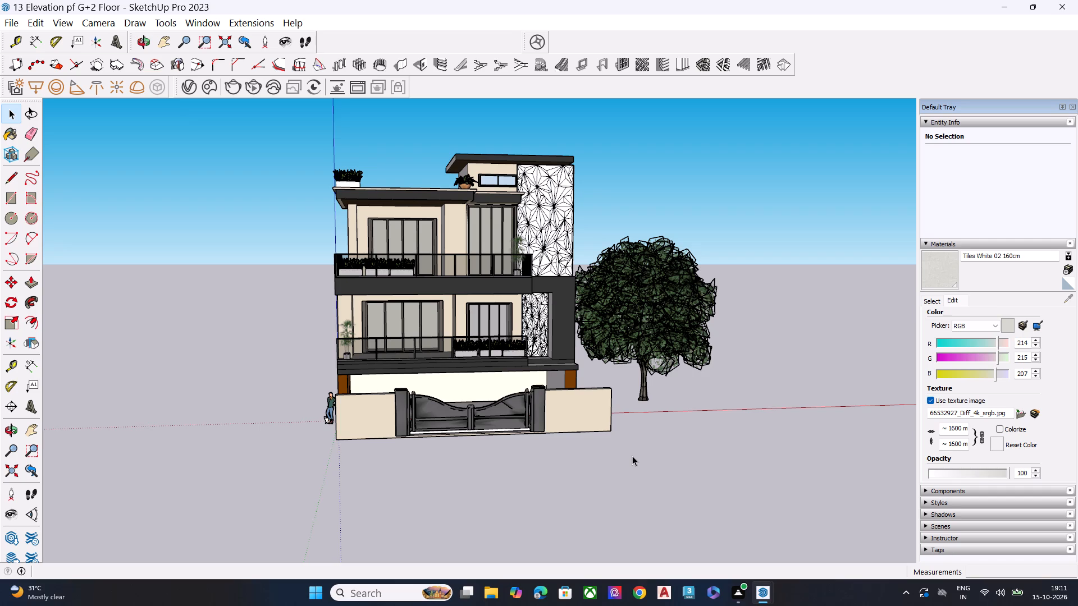
scroll(577, 429, up, 5)
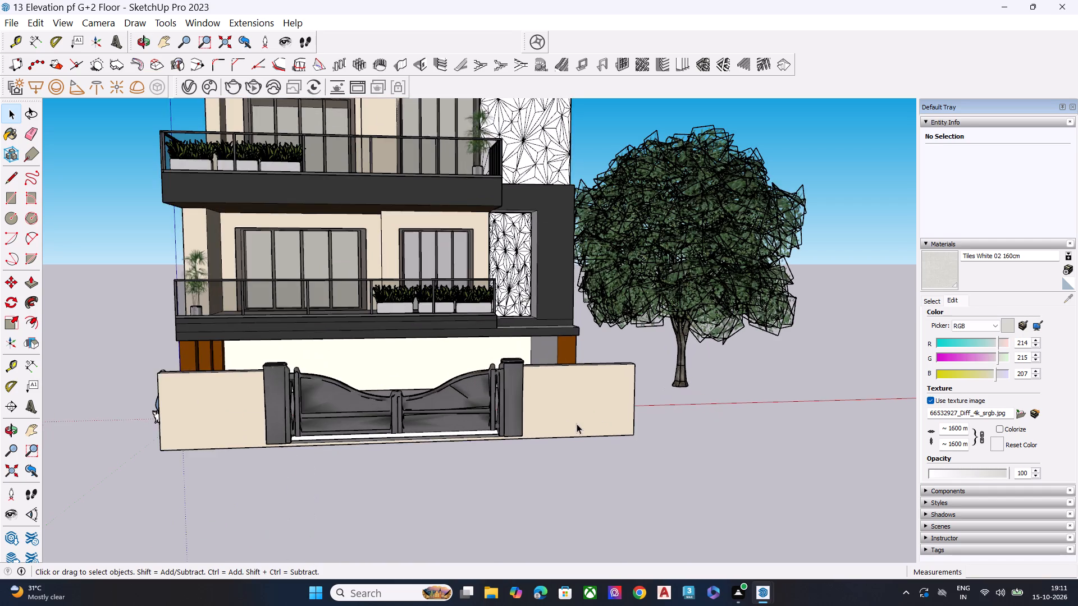
scroll(579, 422, down, 4)
middle_drag(615, 448, 457, 451)
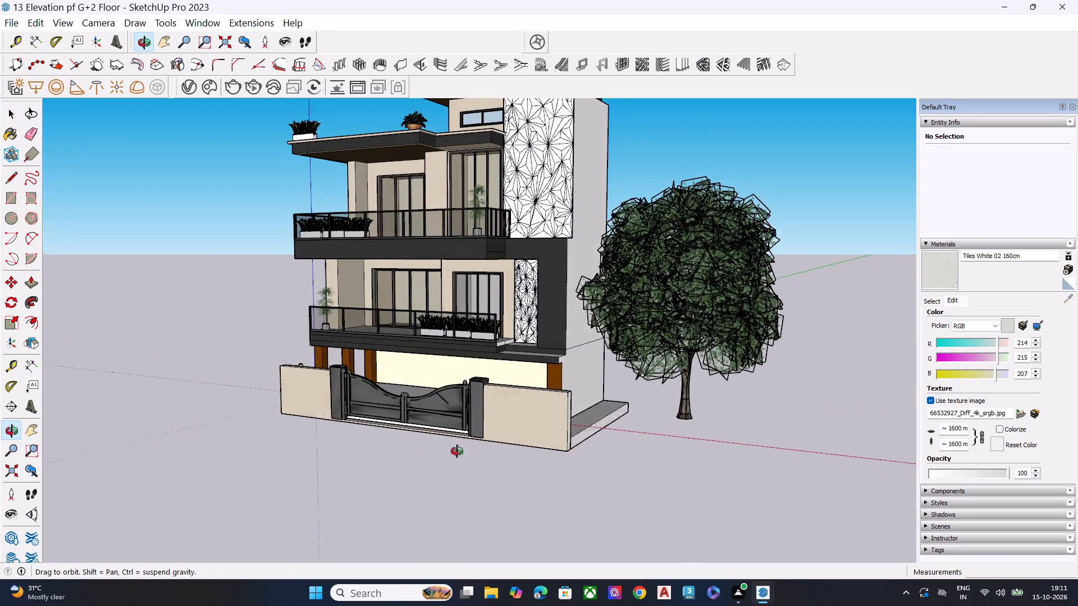
middle_drag(457, 451, 469, 451)
scroll(531, 495, down, 4)
scroll(486, 328, up, 5)
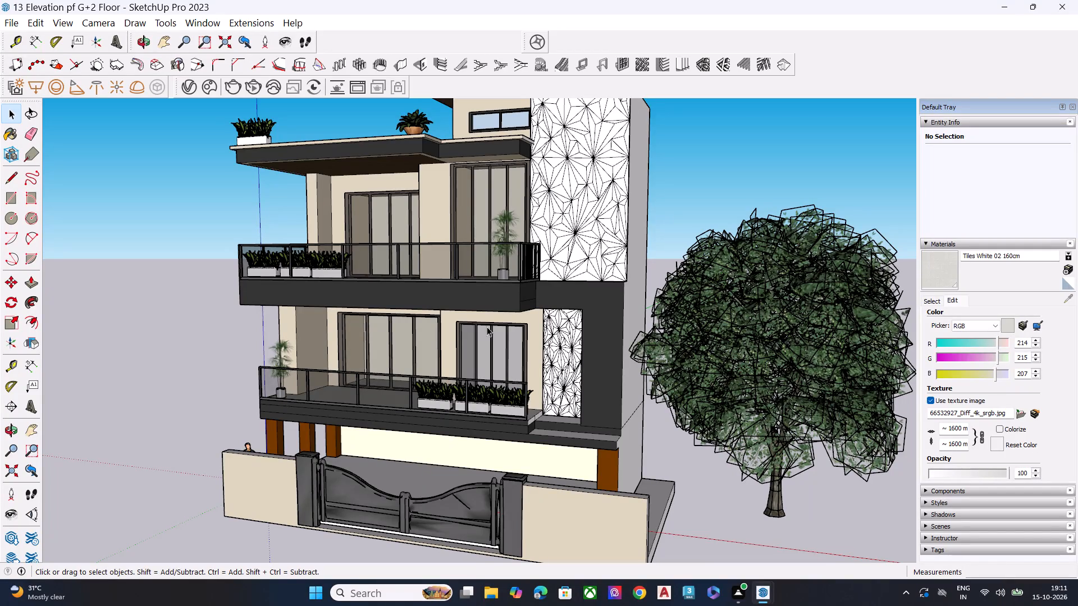
scroll(399, 296, down, 8)
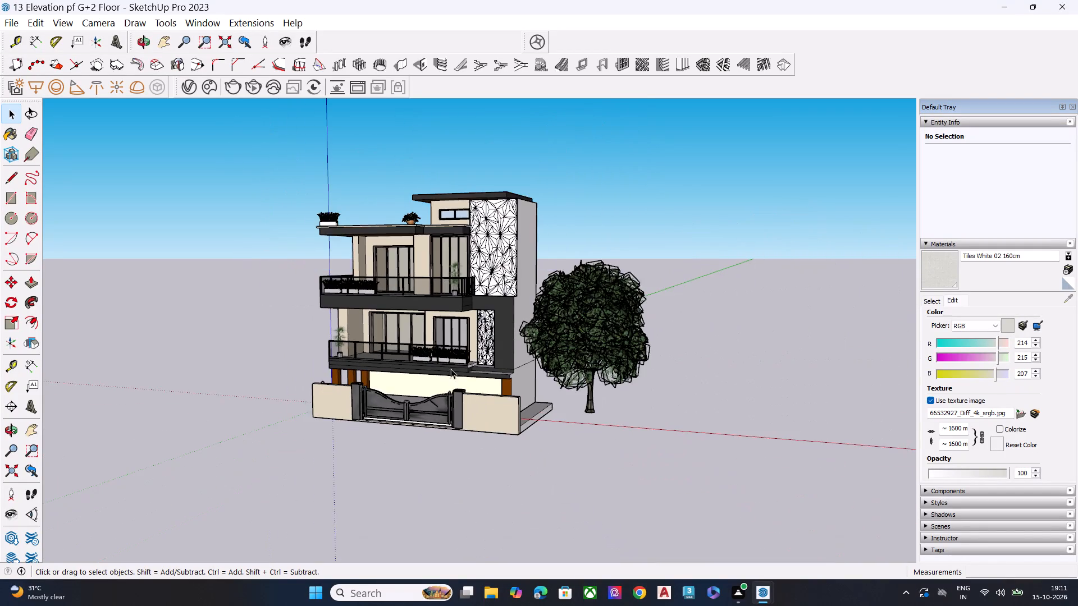
middle_drag(453, 412, 648, 360)
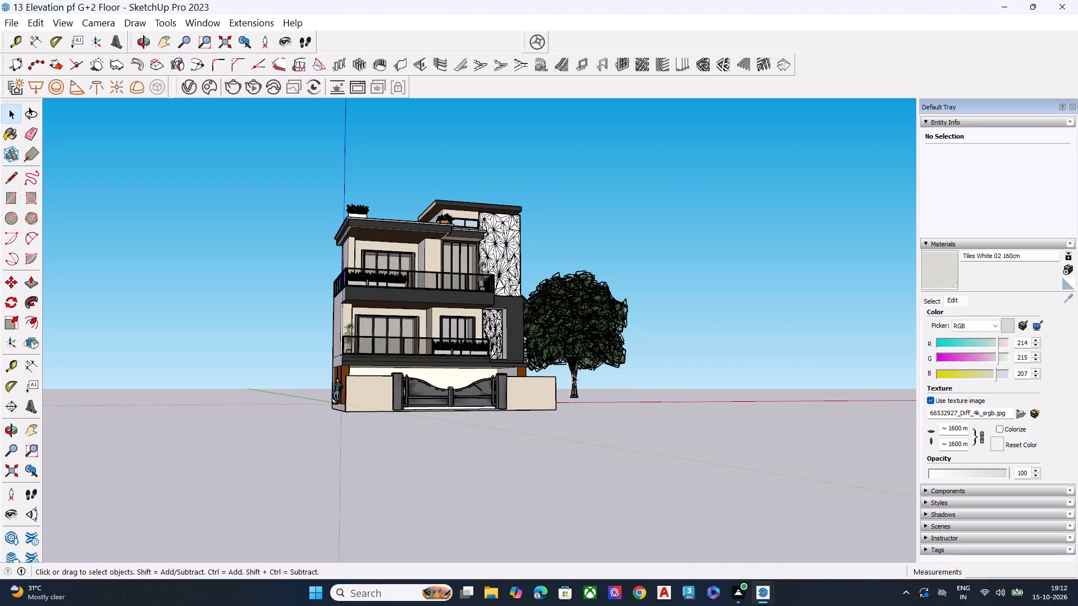
scroll(480, 328, up, 7)
scroll(210, 308, up, 2)
middle_drag(210, 308, 337, 276)
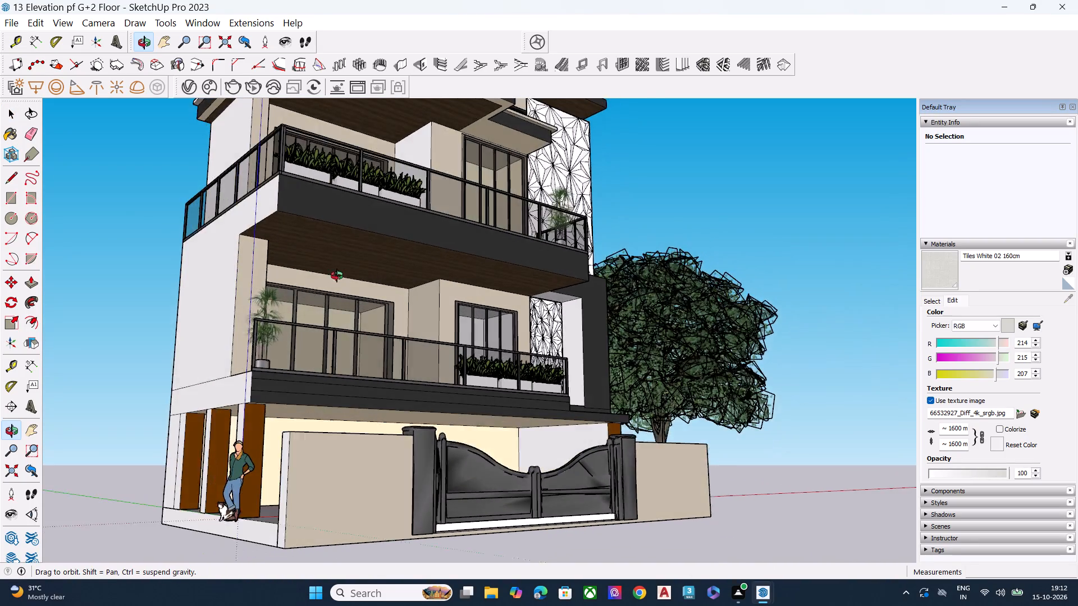
middle_drag(337, 276, 345, 332)
scroll(353, 332, up, 1)
scroll(445, 354, down, 1)
scroll(447, 356, up, 1)
scroll(448, 357, down, 6)
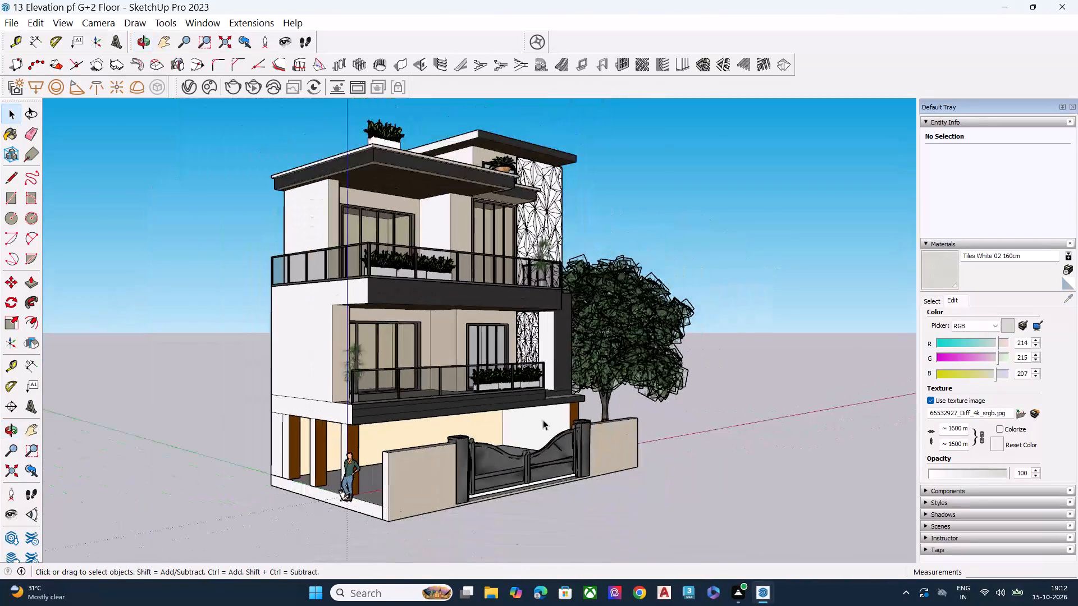
middle_drag(560, 433, 605, 435)
scroll(605, 435, down, 1)
scroll(483, 288, up, 2)
scroll(477, 278, down, 1)
scroll(477, 278, up, 5)
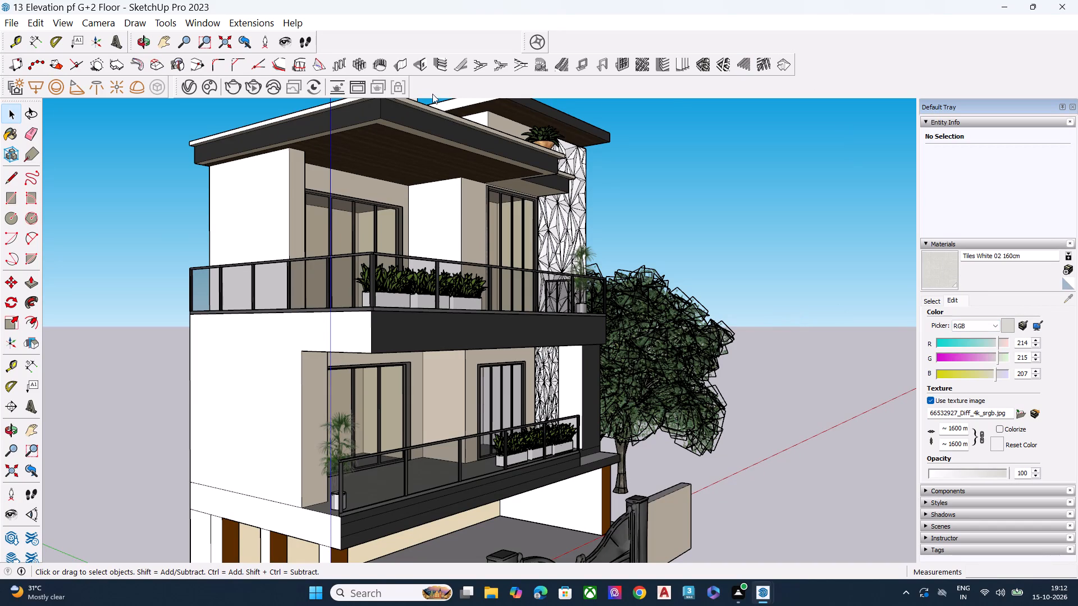
Preview the scene's materials in the V-Ray Asset Editor, comparing the tile, glass, aluminum, wood and Lily_Blonde finishes for the walls.
click(186, 81)
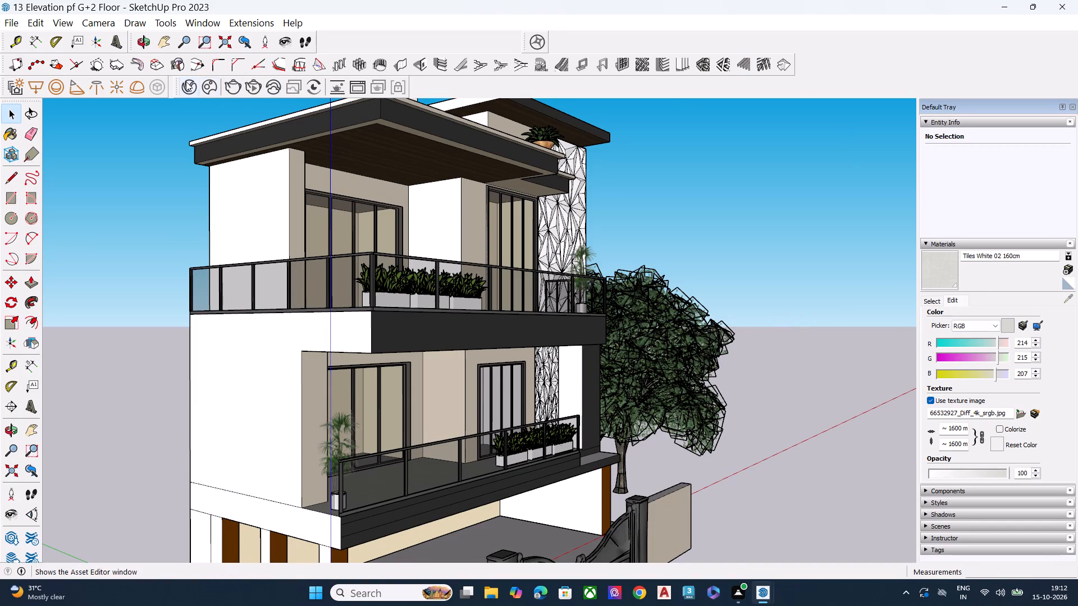
scroll(230, 195, up, 1)
scroll(230, 195, down, 1)
scroll(230, 195, up, 12)
scroll(229, 196, down, 1)
scroll(229, 196, up, 2)
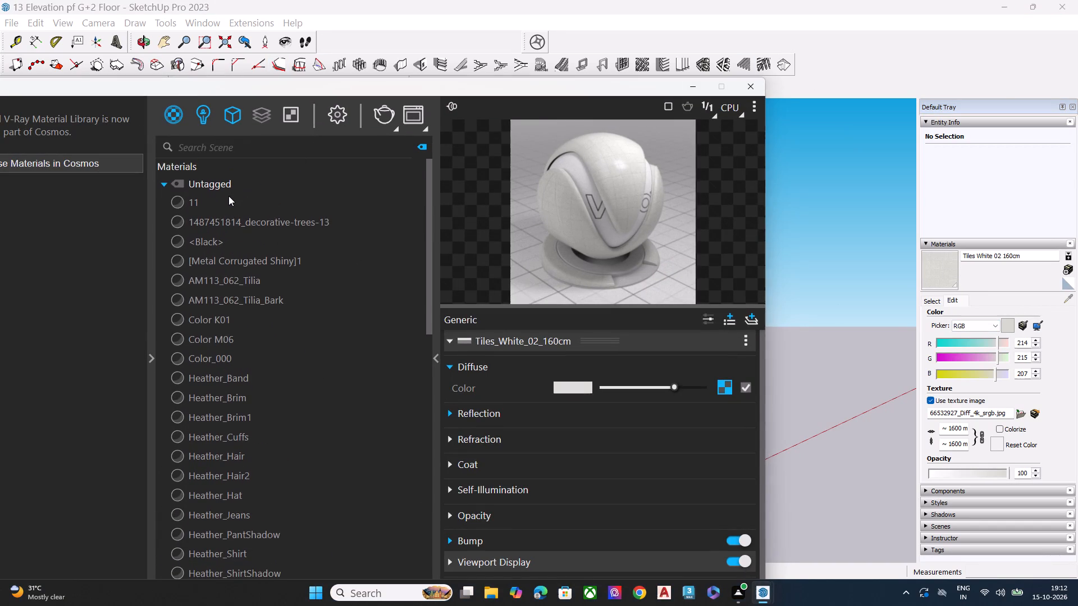
scroll(229, 196, up, 1)
scroll(229, 196, down, 3)
scroll(229, 196, up, 5)
scroll(229, 196, down, 5)
scroll(229, 202, up, 2)
scroll(229, 203, down, 15)
scroll(238, 220, up, 2)
scroll(238, 220, down, 1)
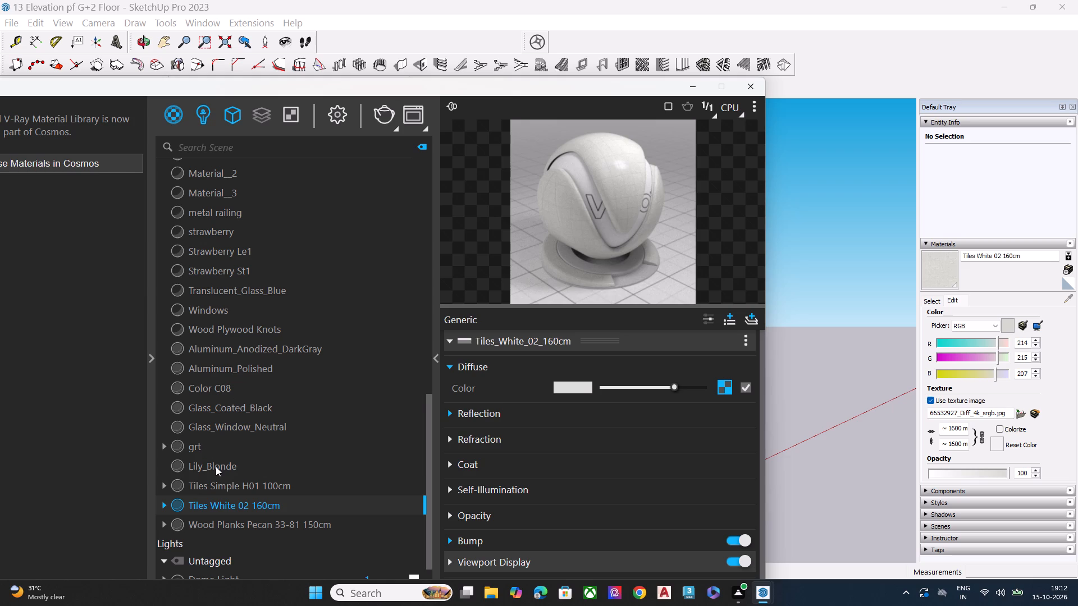
click(216, 466)
click(235, 485)
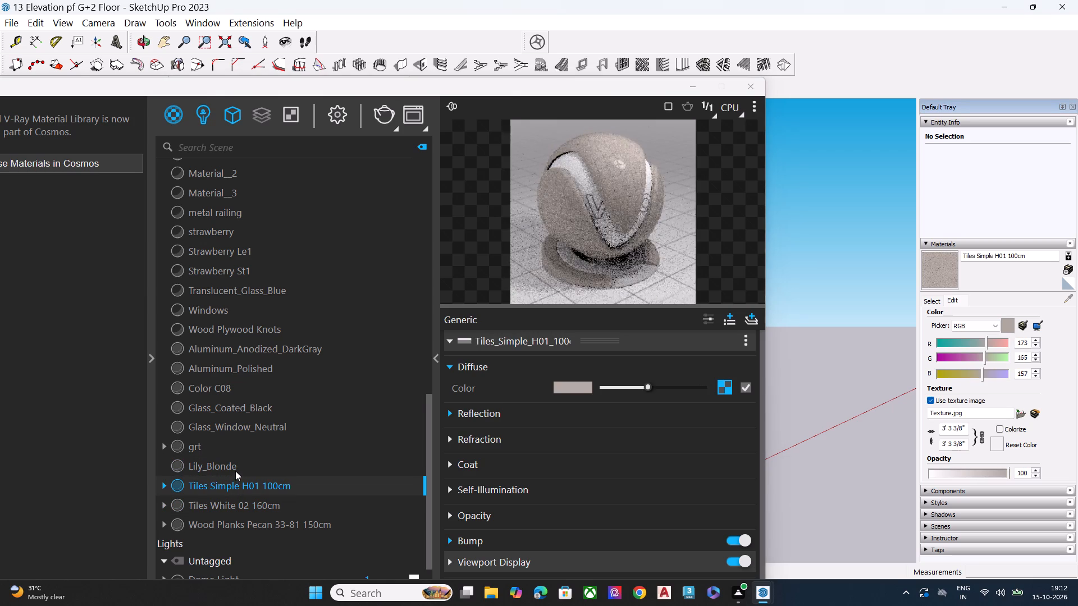
click(235, 471)
click(221, 426)
click(229, 406)
click(225, 389)
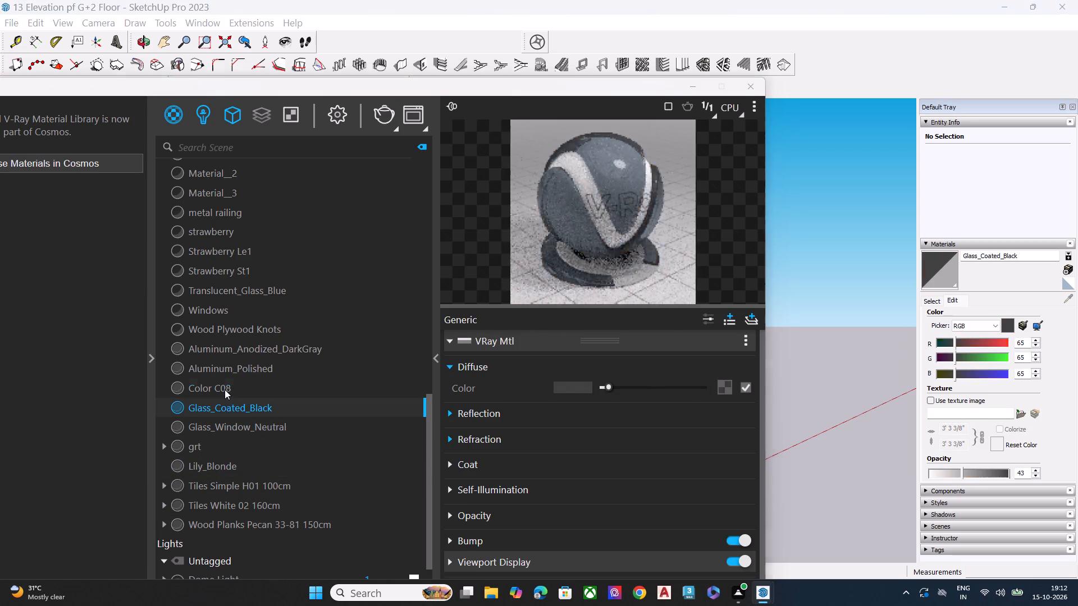
click(219, 371)
click(240, 343)
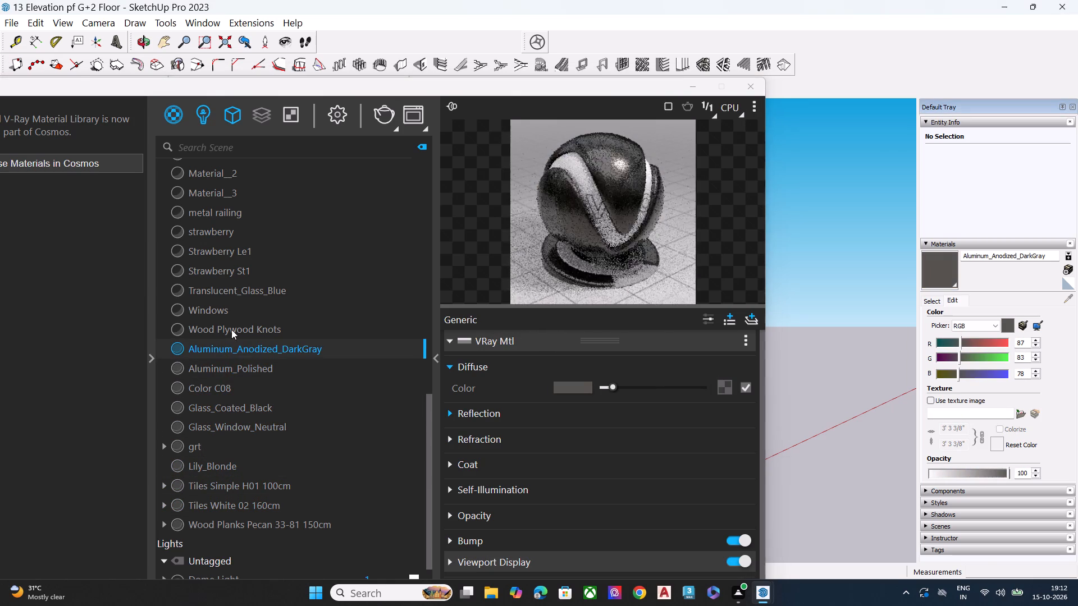
click(229, 503)
click(233, 523)
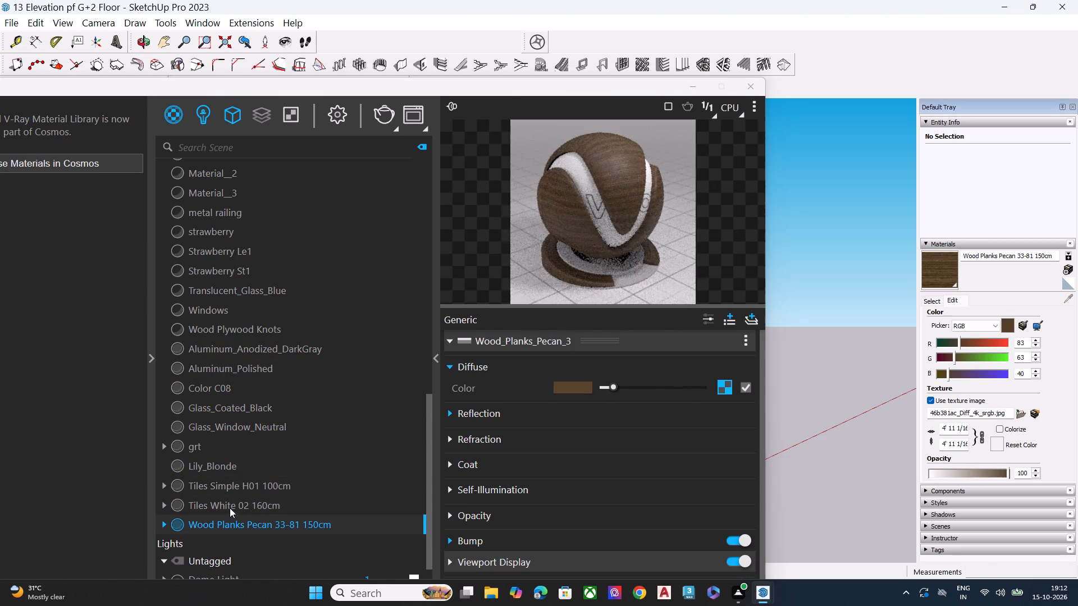
click(230, 507)
click(227, 487)
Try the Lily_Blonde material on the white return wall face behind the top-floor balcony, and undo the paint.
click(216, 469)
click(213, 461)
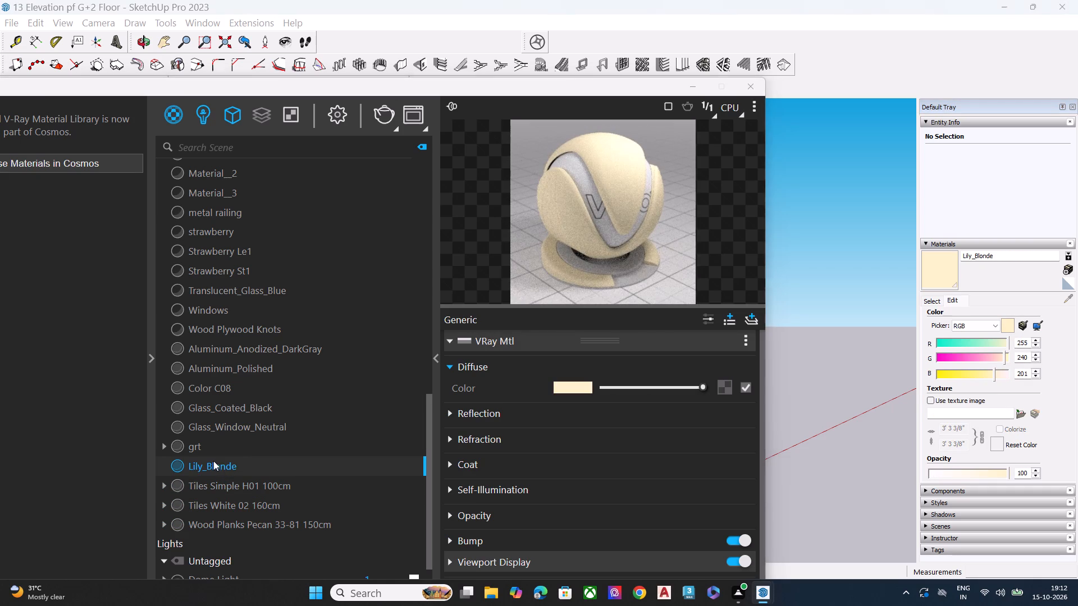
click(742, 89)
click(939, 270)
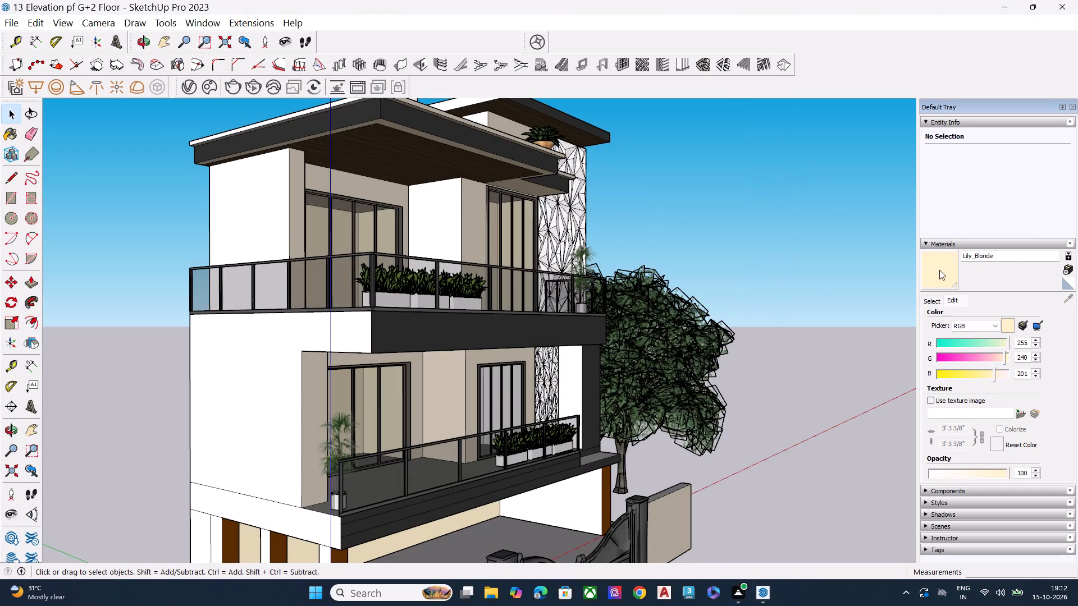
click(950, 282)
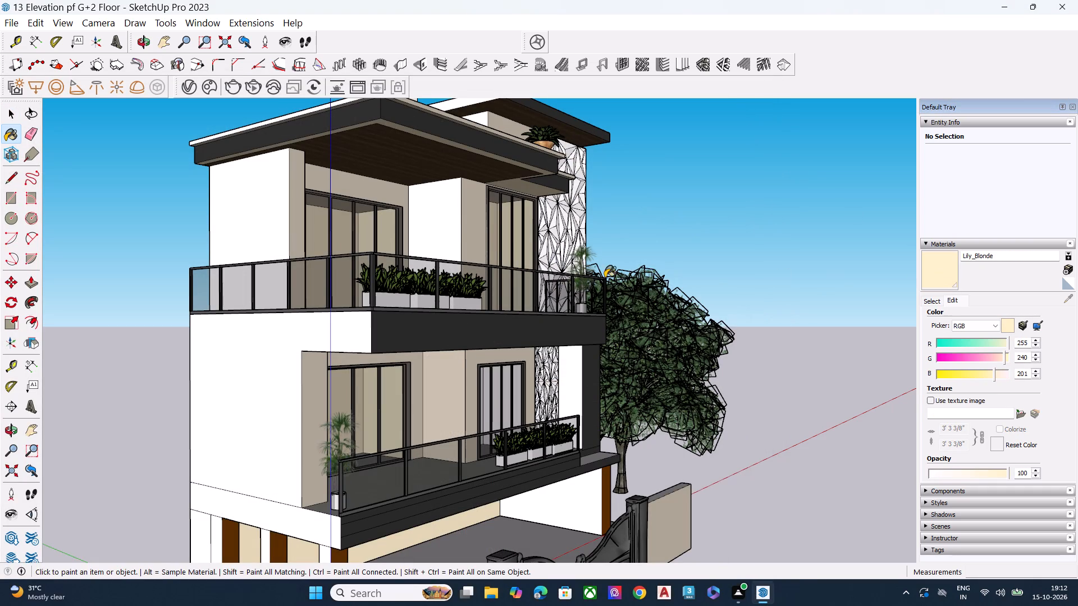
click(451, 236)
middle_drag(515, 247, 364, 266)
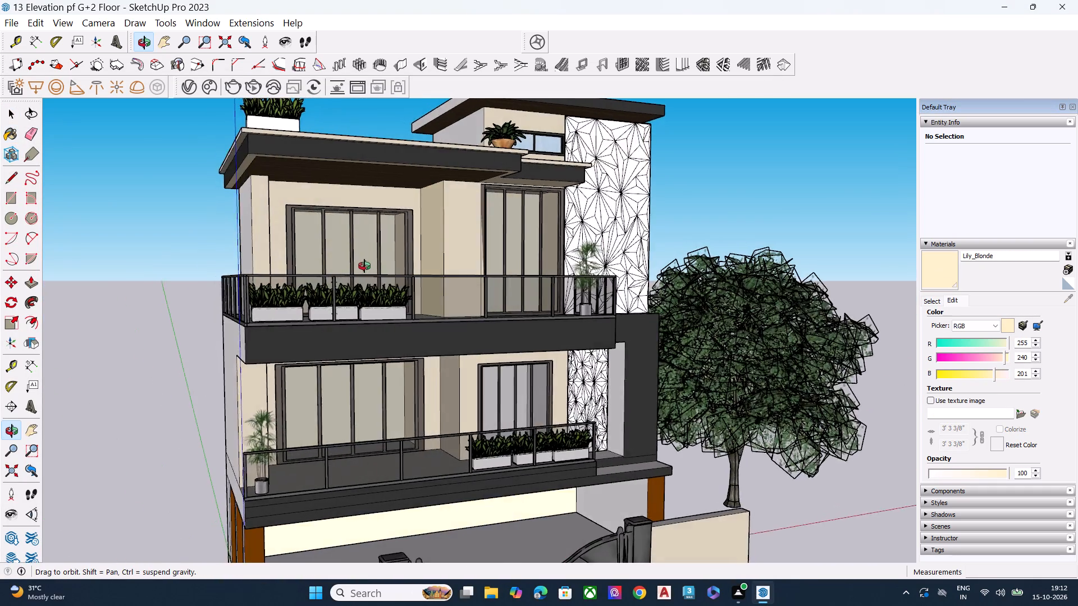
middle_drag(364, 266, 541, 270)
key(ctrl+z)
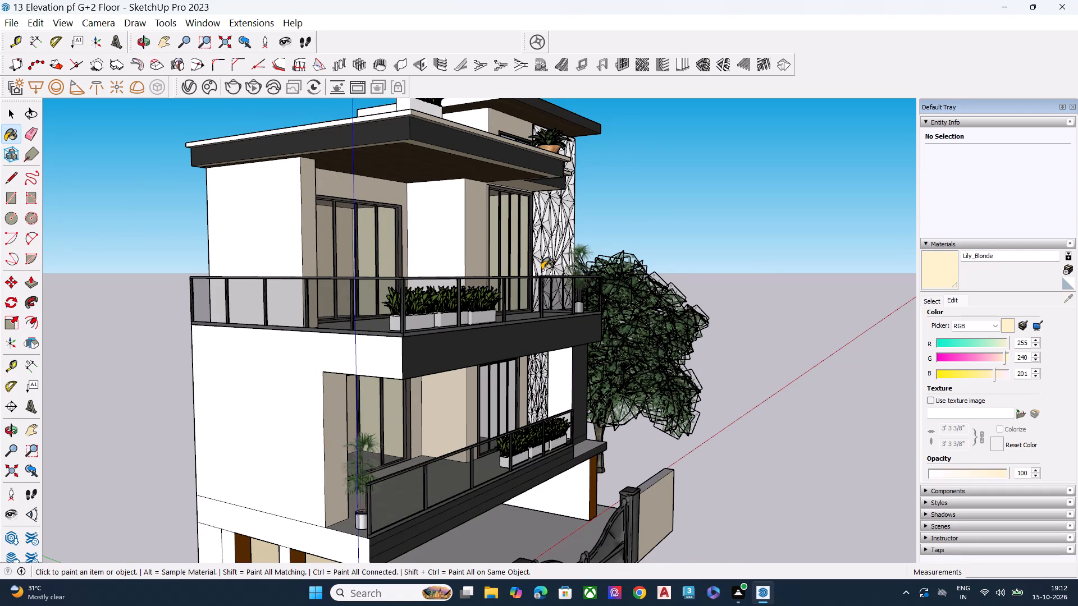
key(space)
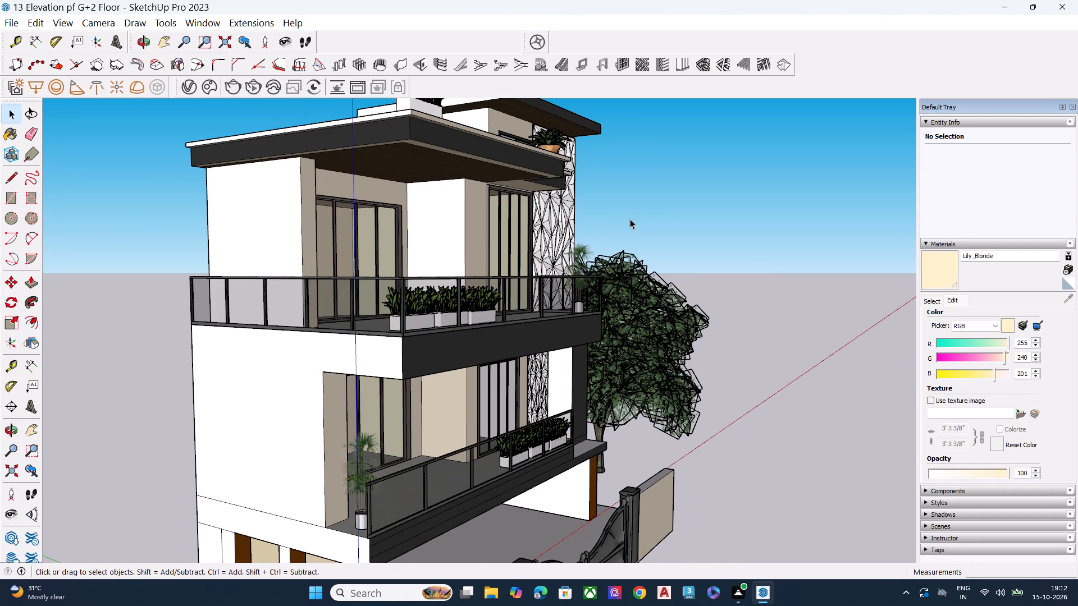
Check the paint assigned to the narrow beige wall face beside the tall top-floor window.
click(474, 221)
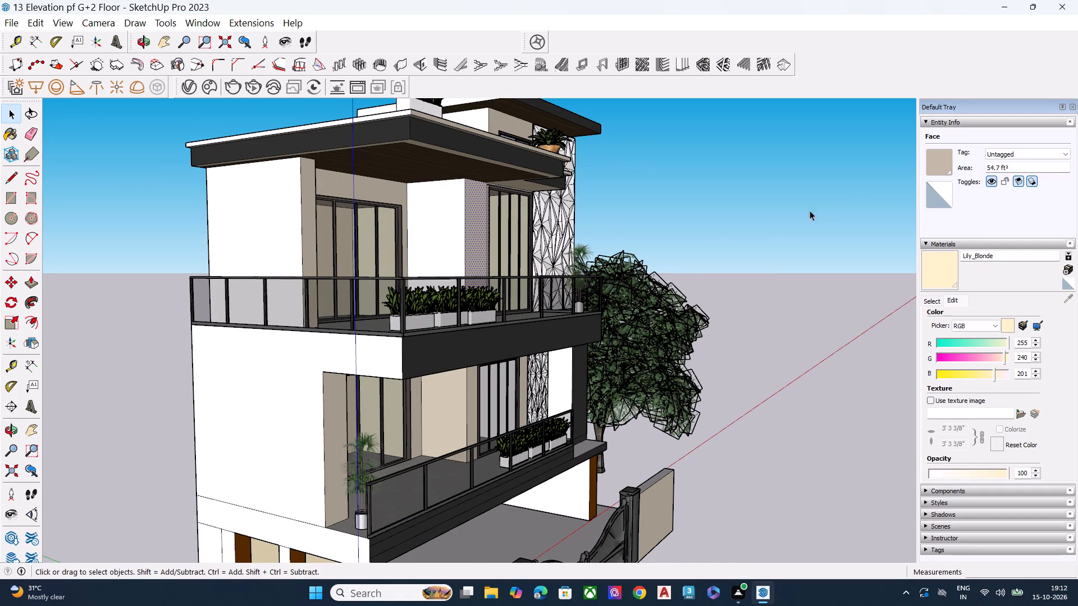
click(942, 162)
click(566, 269)
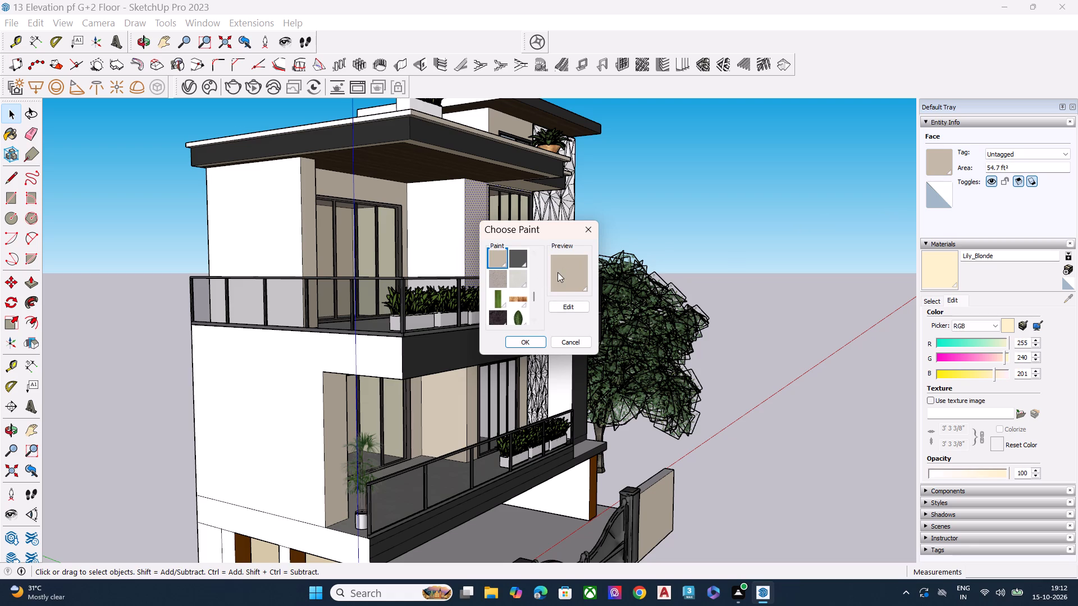
click(583, 228)
Preview the V-Ray materials again, from Wood Planks Pecan up to Aluminum_Anodized_DarkGray, looking for the beige wall finish.
click(188, 93)
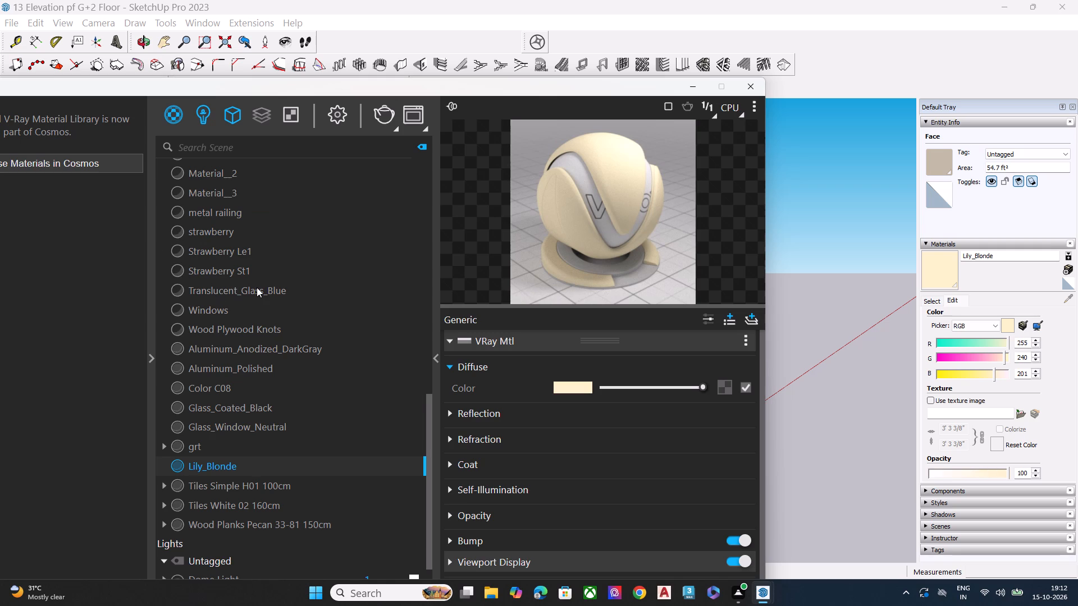
scroll(257, 287, down, 2)
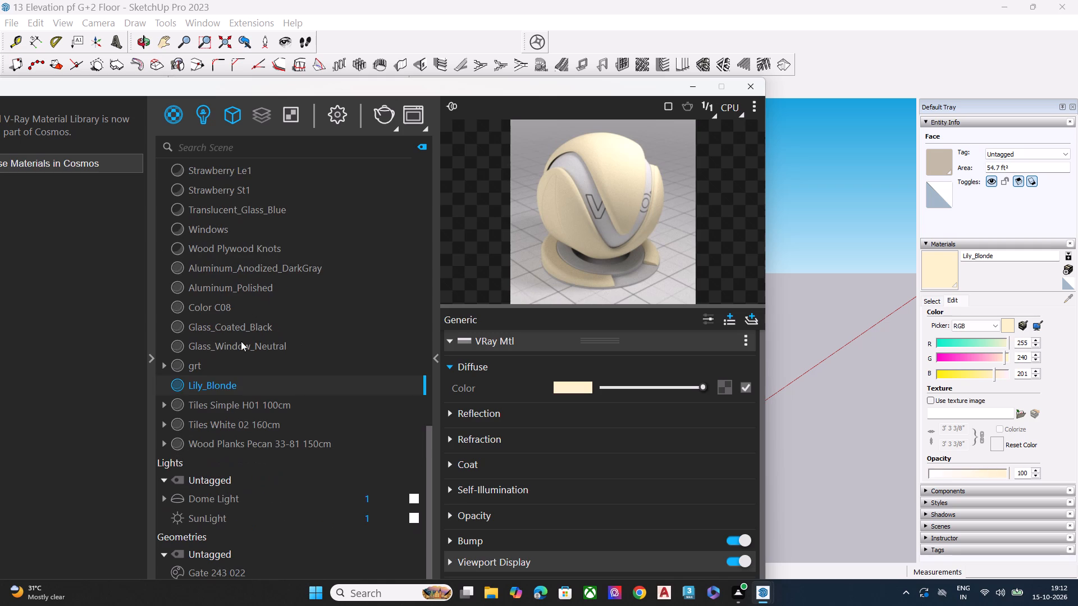
scroll(241, 341, down, 1)
click(240, 447)
click(247, 428)
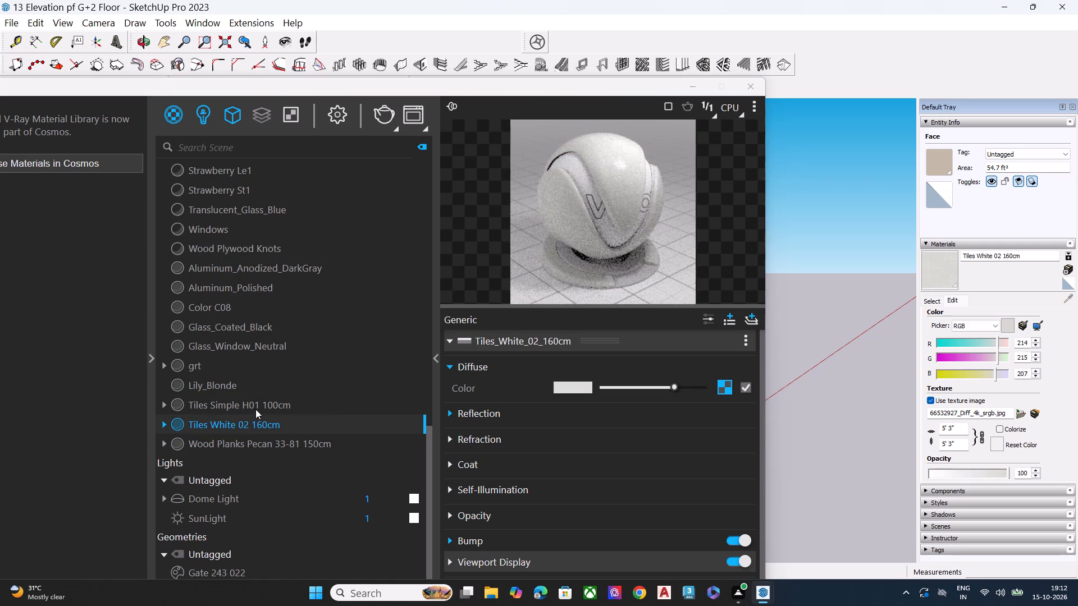
click(255, 409)
click(197, 382)
click(199, 368)
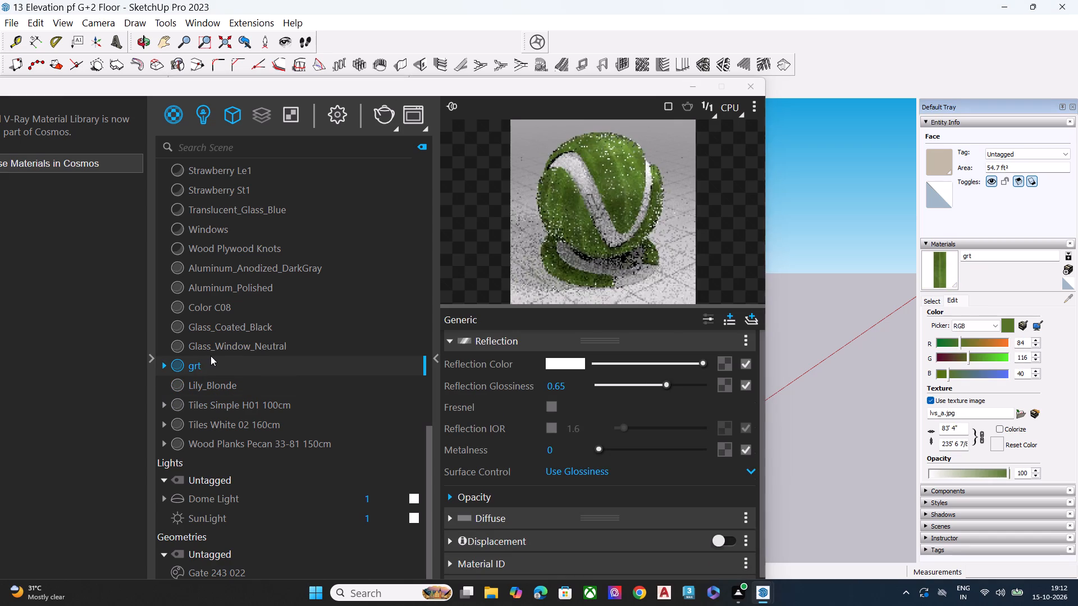
click(191, 390)
click(199, 359)
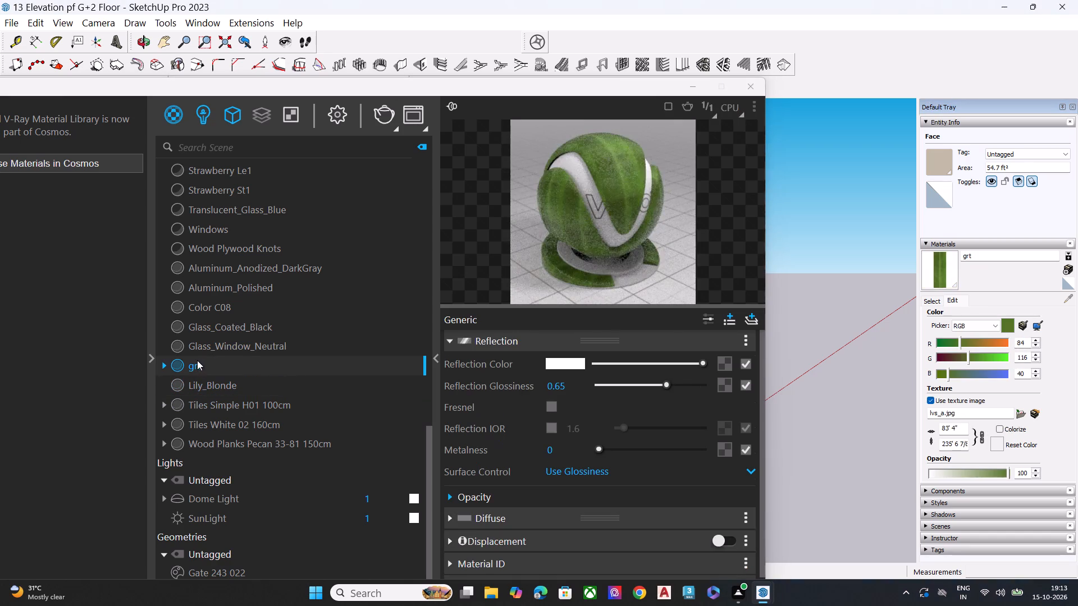
click(216, 348)
click(232, 329)
click(220, 307)
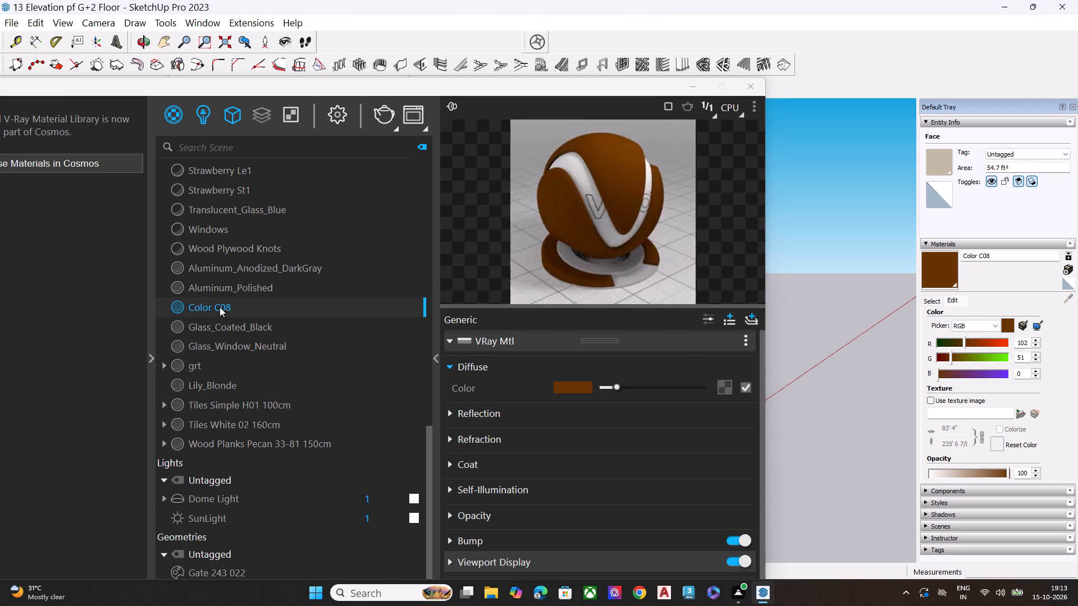
click(228, 292)
click(242, 272)
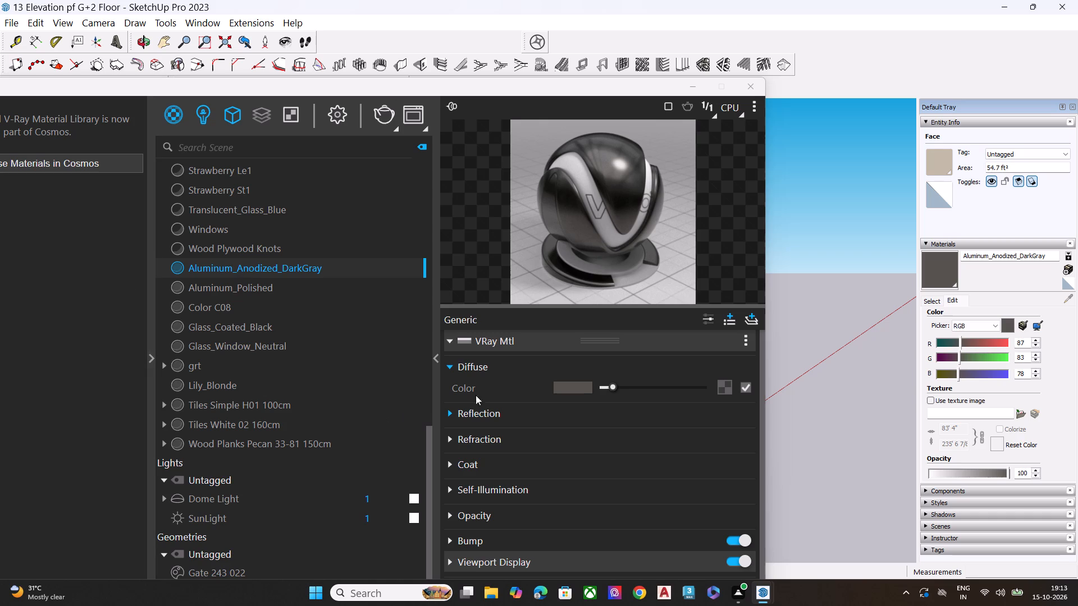
click(744, 91)
Preview the V-Ray scene materials from Color C08 through the corrugated metal, tree and Color M06 entries, looking for the beige wall finish.
scroll(574, 232, down, 6)
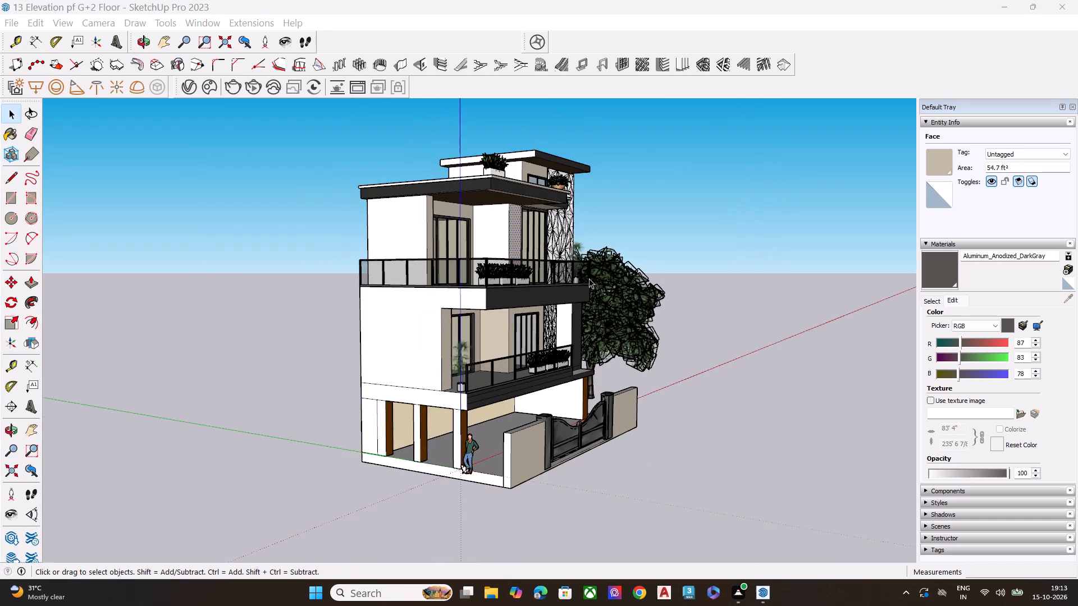
middle_drag(586, 300, 535, 306)
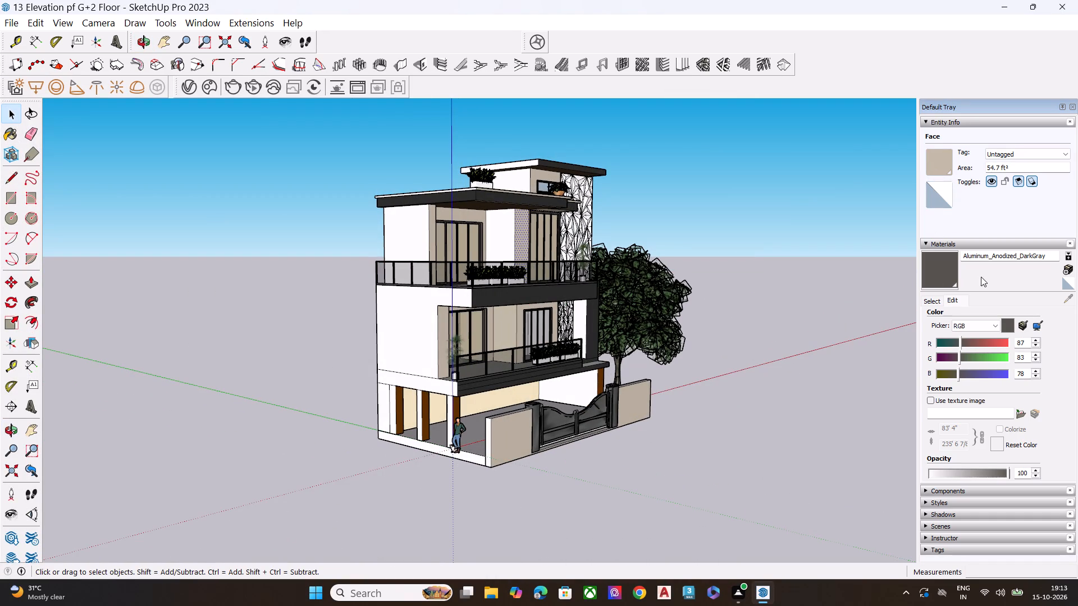
click(179, 89)
click(250, 289)
click(226, 305)
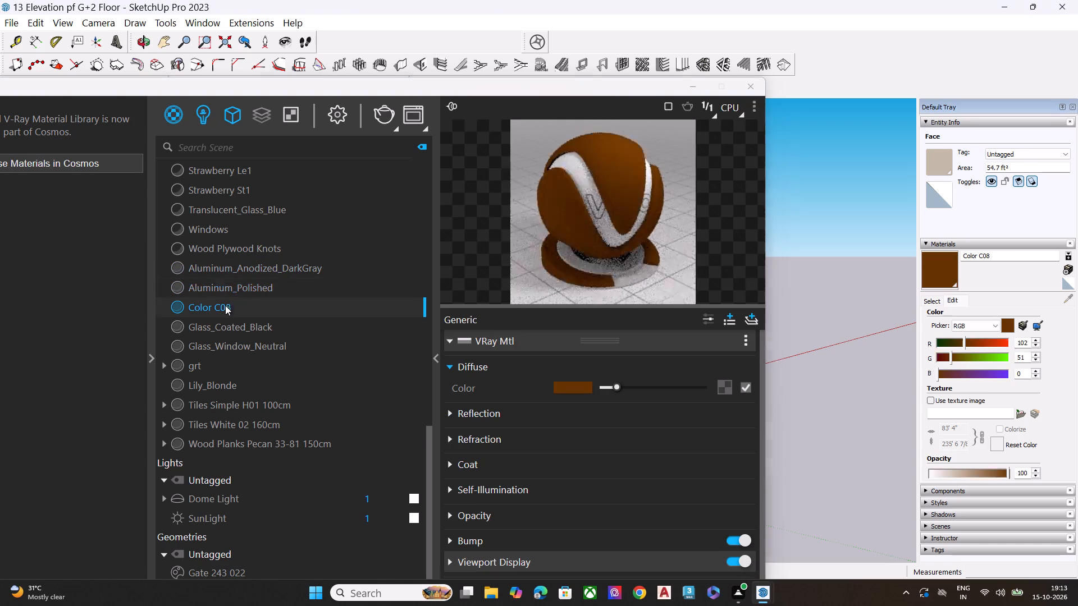
scroll(246, 283, up, 3)
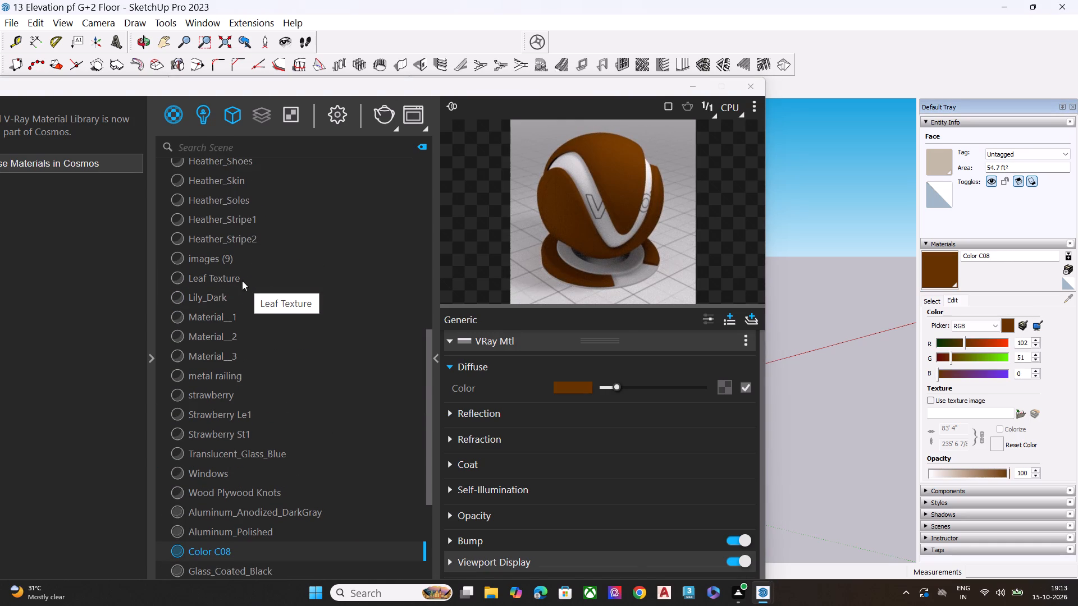
scroll(211, 287, up, 2)
scroll(211, 287, down, 2)
scroll(211, 287, up, 3)
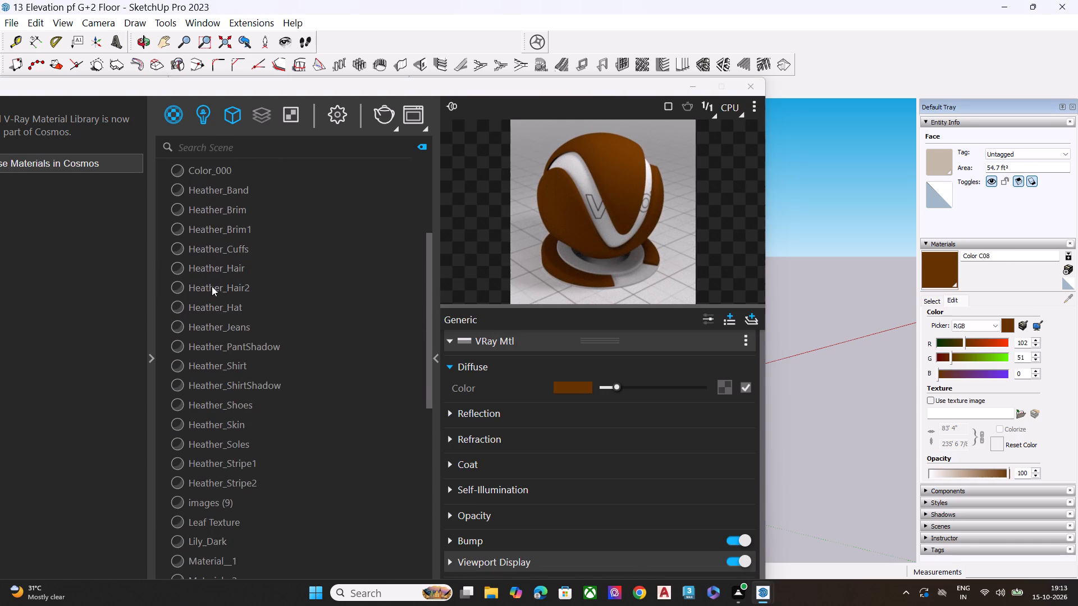
scroll(214, 264, up, 4)
scroll(214, 264, down, 2)
scroll(214, 264, up, 5)
click(212, 229)
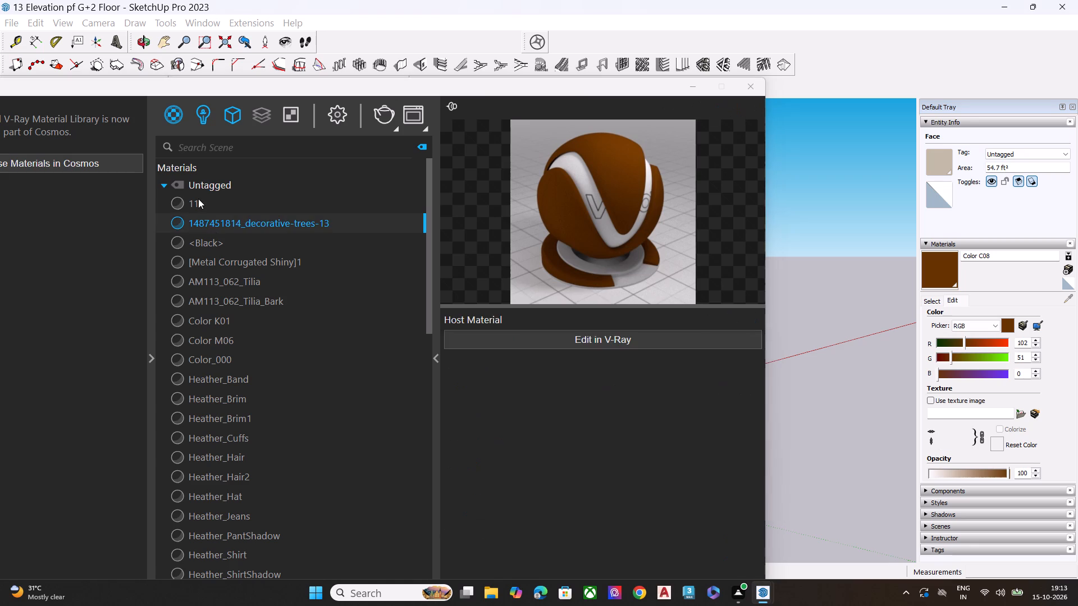
click(198, 199)
click(207, 236)
click(221, 260)
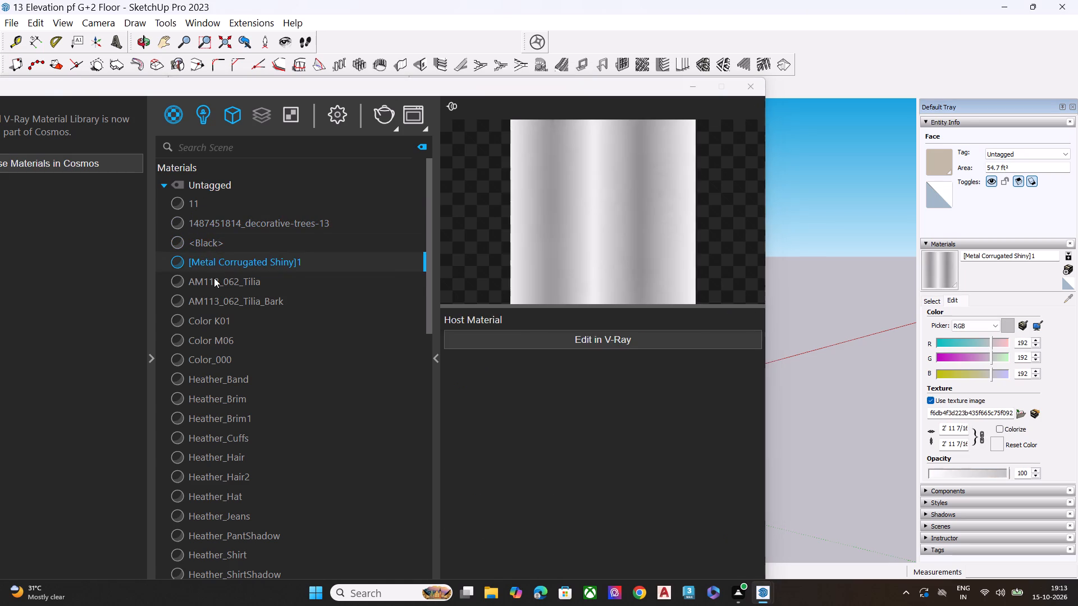
click(214, 278)
click(220, 299)
click(214, 319)
click(220, 337)
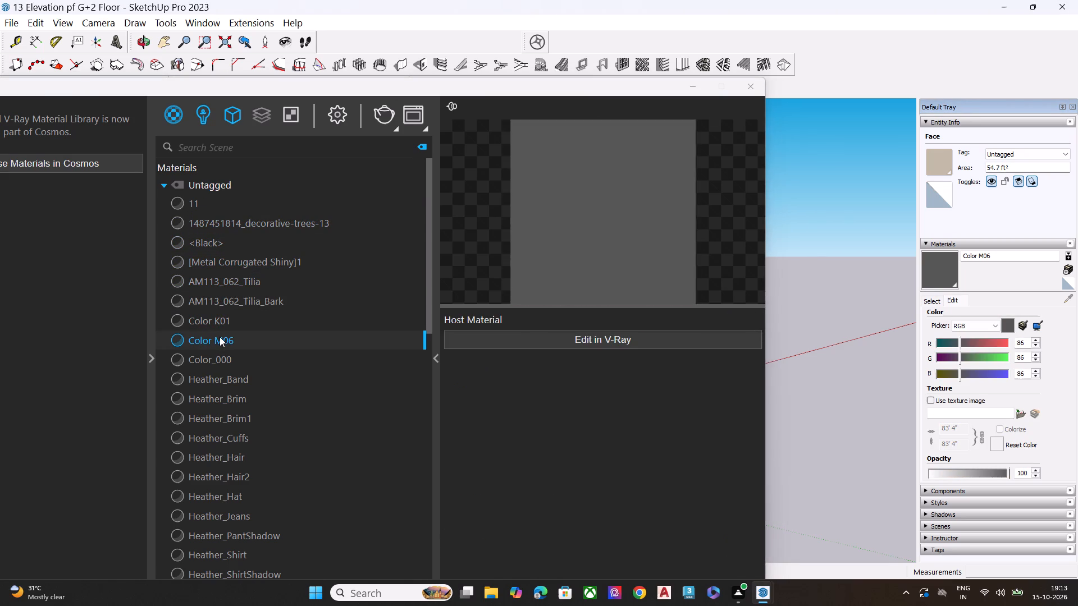
Pick the Color K01 material and paint the white return wall face behind the top-floor balcony with it.
click(216, 317)
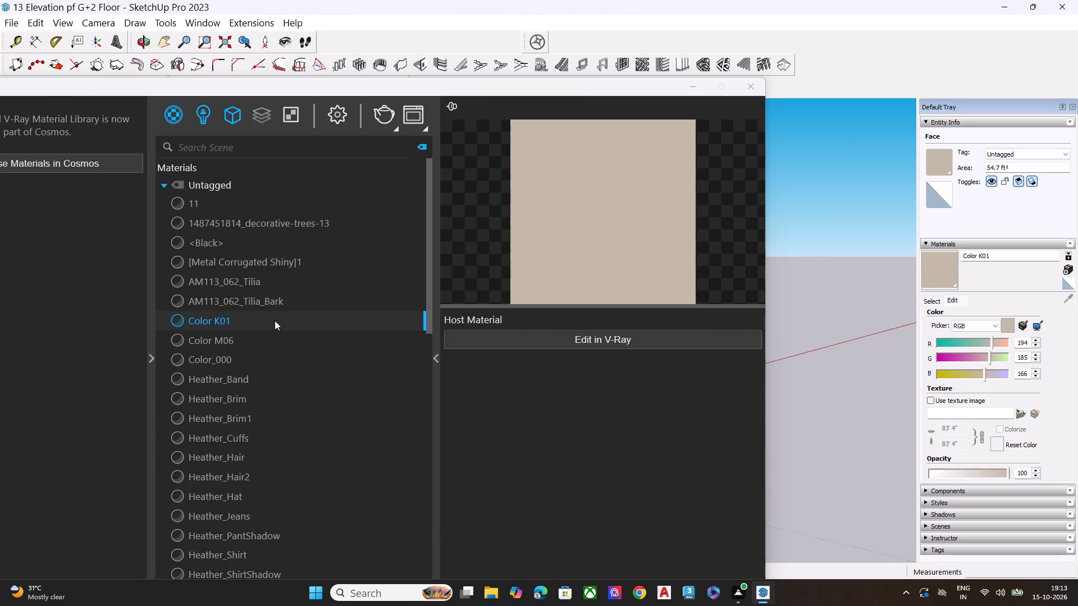
click(275, 320)
click(752, 89)
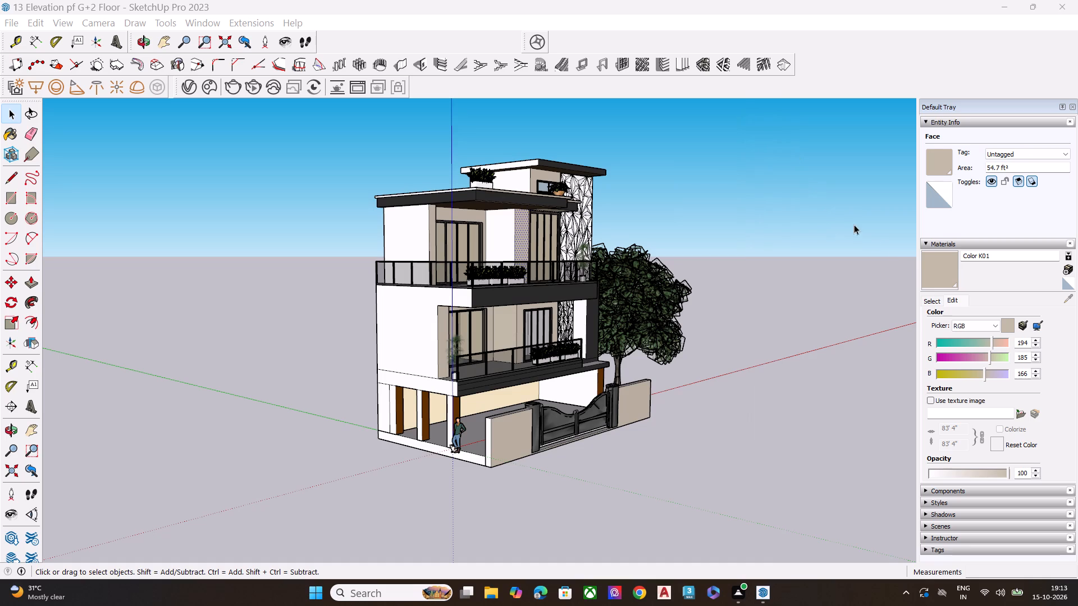
click(942, 269)
scroll(541, 231, up, 11)
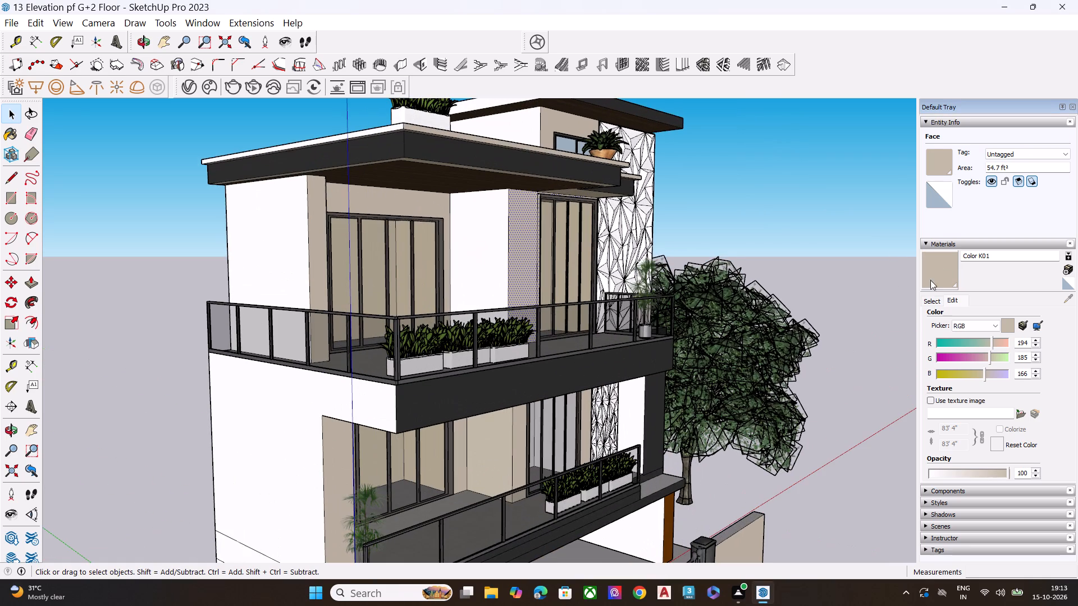
click(952, 274)
click(482, 233)
Paint the roof slab's underside strip and the soffit above the tall top-floor window with Color K01.
middle_drag(530, 242, 60, 243)
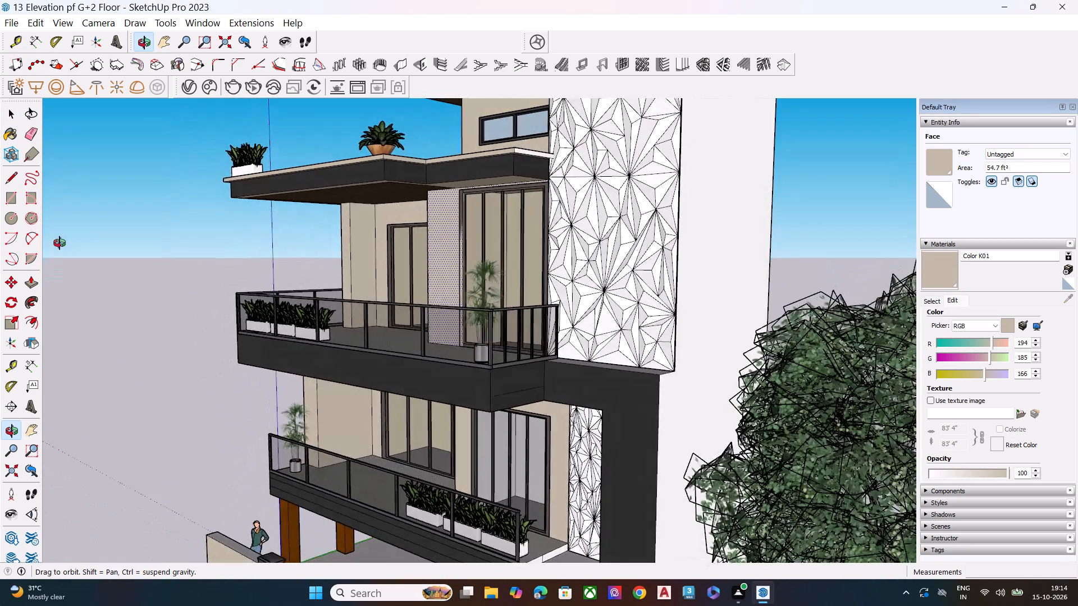
middle_drag(60, 243, 300, 84)
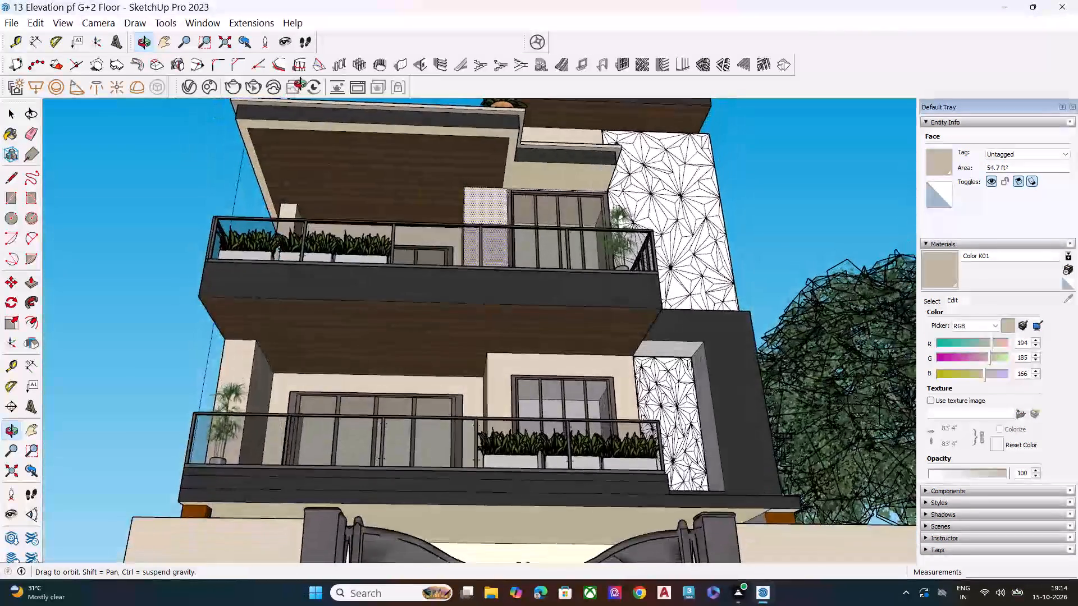
middle_drag(300, 84, 464, 73)
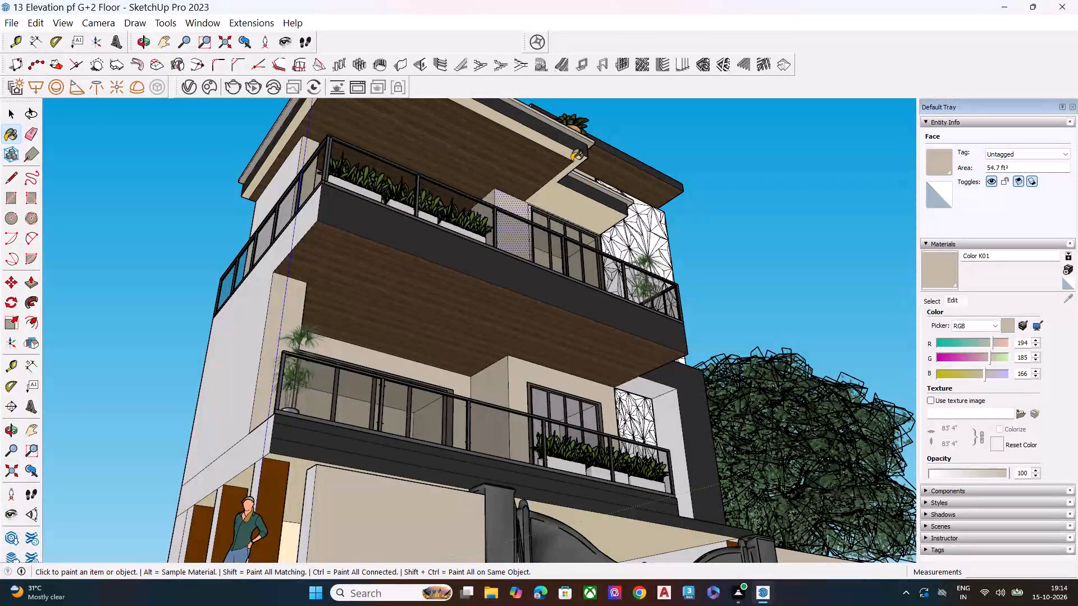
click(573, 160)
scroll(559, 199, up, 5)
click(559, 199)
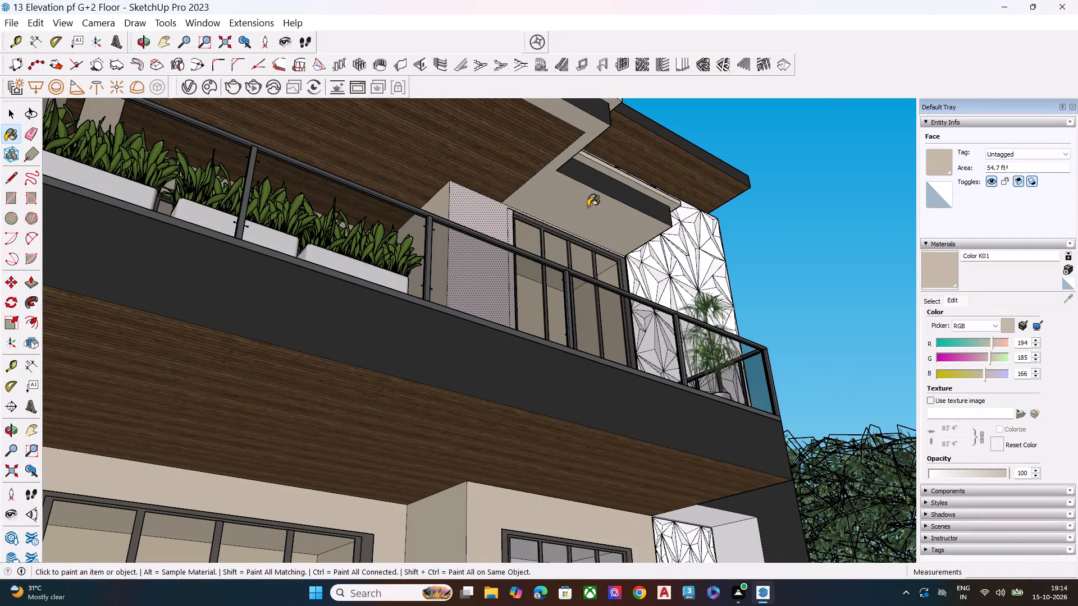
Inspect the wall finishes around the top-floor balcony windows and across the whole front elevation.
middle_drag(588, 206, 309, 365)
scroll(368, 348, up, 3)
scroll(405, 347, down, 2)
scroll(409, 347, up, 1)
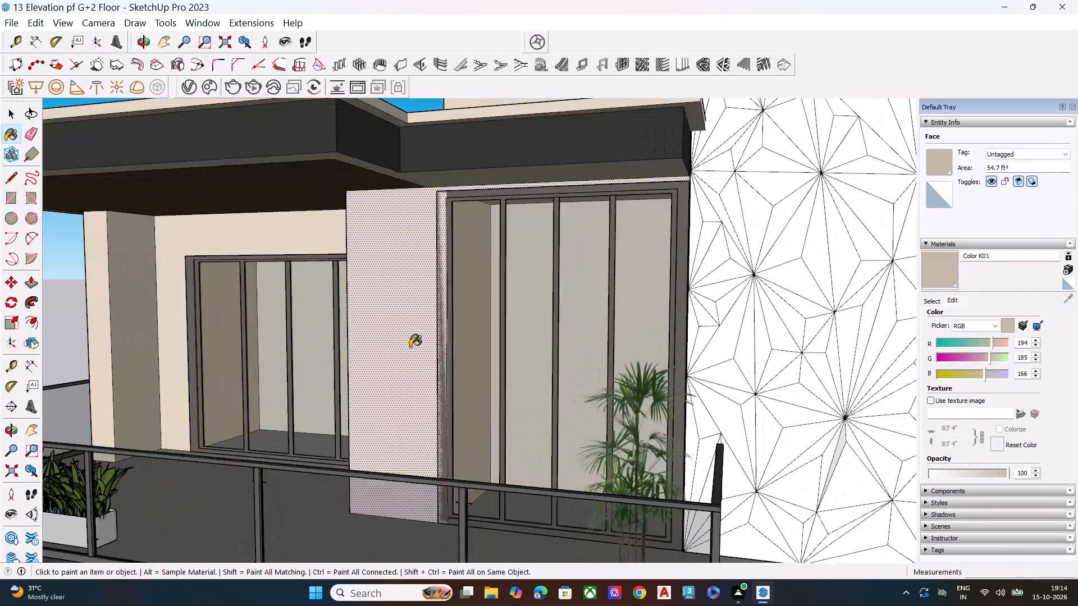
scroll(424, 347, down, 8)
scroll(566, 302, down, 1)
scroll(566, 302, up, 2)
scroll(566, 302, down, 1)
middle_drag(508, 303, 632, 306)
scroll(636, 300, up, 1)
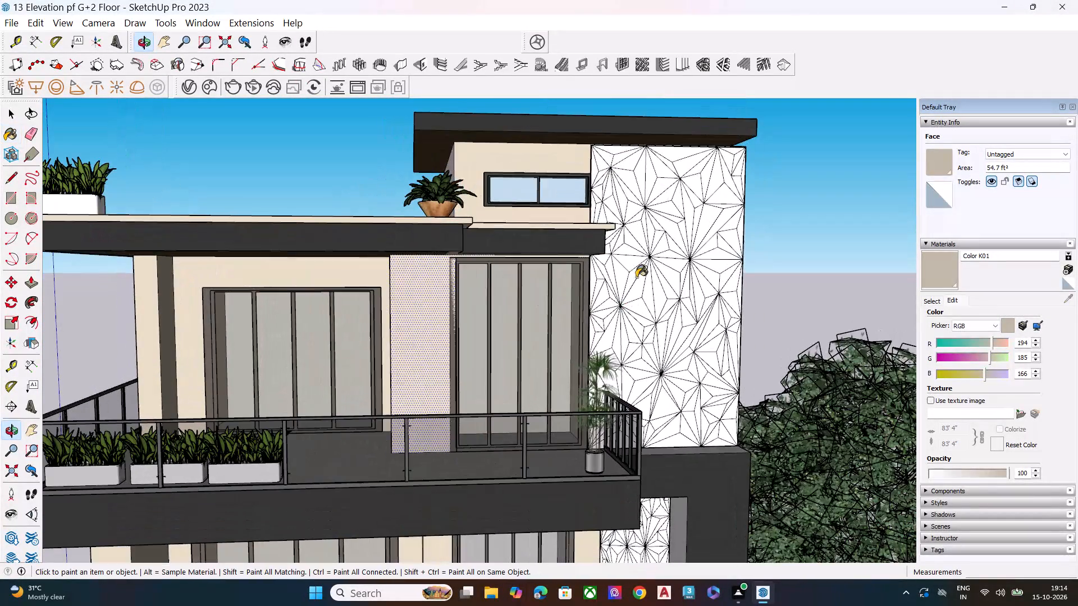
scroll(650, 229, down, 4)
scroll(650, 229, up, 1)
scroll(650, 229, down, 11)
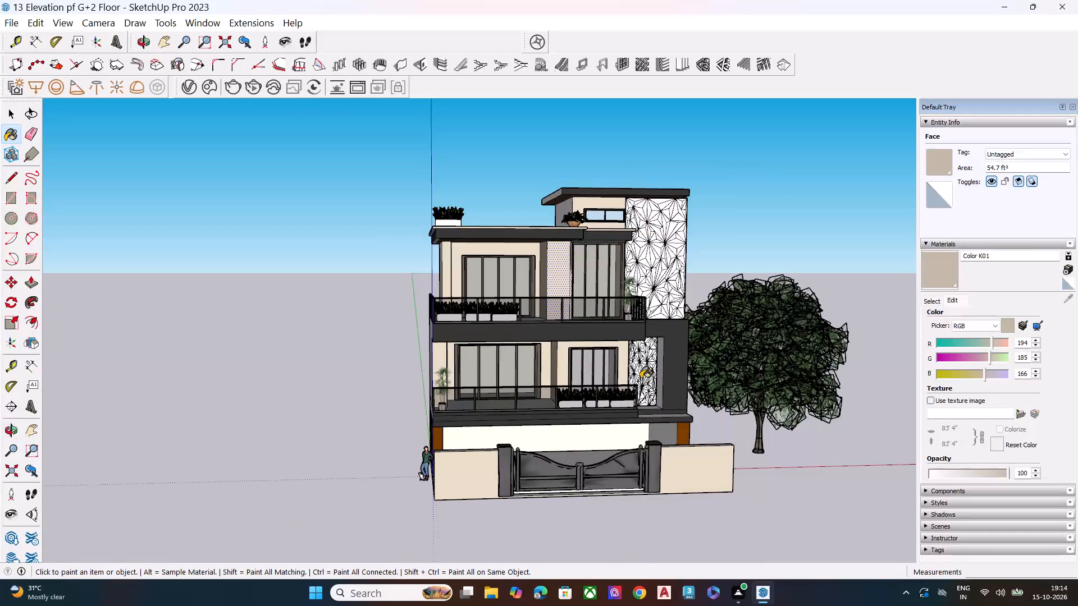
key(space)
key(space)
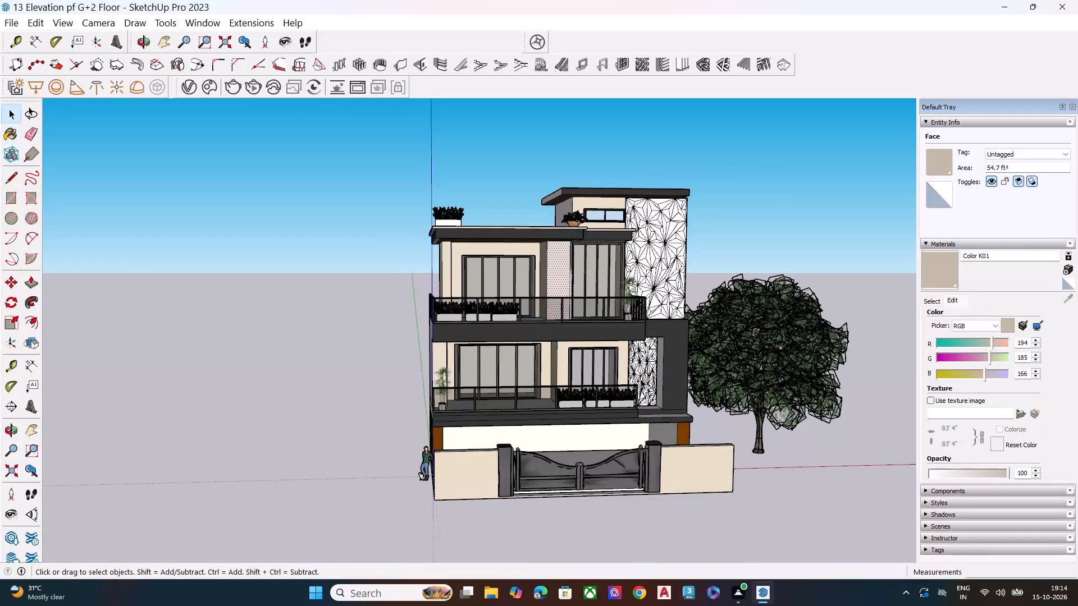
Scale the tall top-floor window component narrower from its edge beside the beige wall, to a red-axis factor of about 0.94.
scroll(638, 244, up, 5)
scroll(490, 255, up, 6)
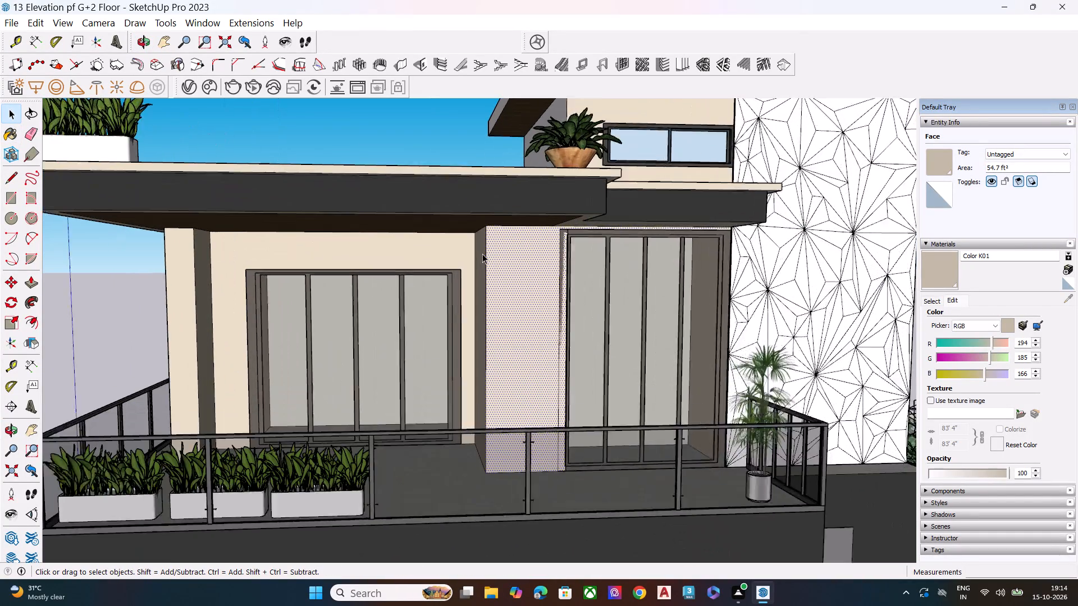
scroll(482, 254, up, 1)
click(585, 319)
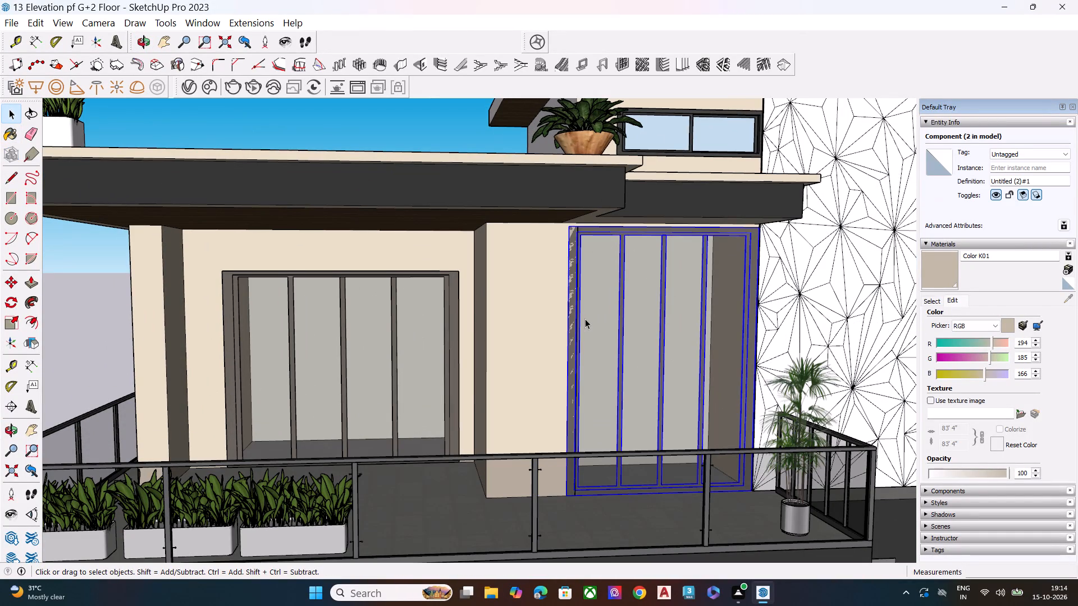
key(s)
middle_drag(592, 337, 460, 379)
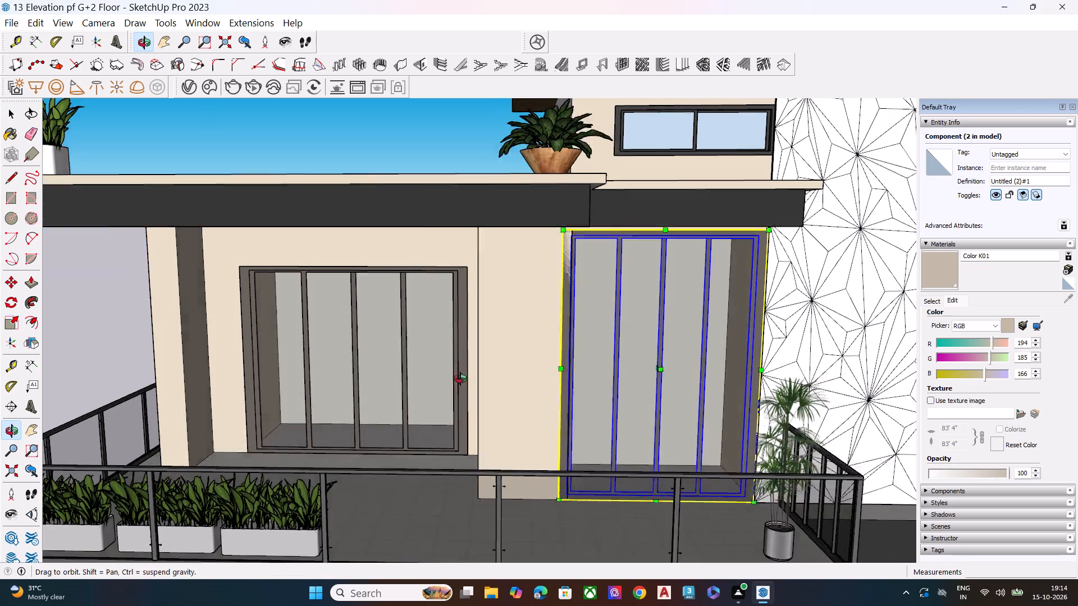
middle_drag(460, 379, 439, 383)
scroll(553, 382, up, 4)
scroll(546, 384, down, 1)
scroll(545, 384, up, 3)
click(526, 374)
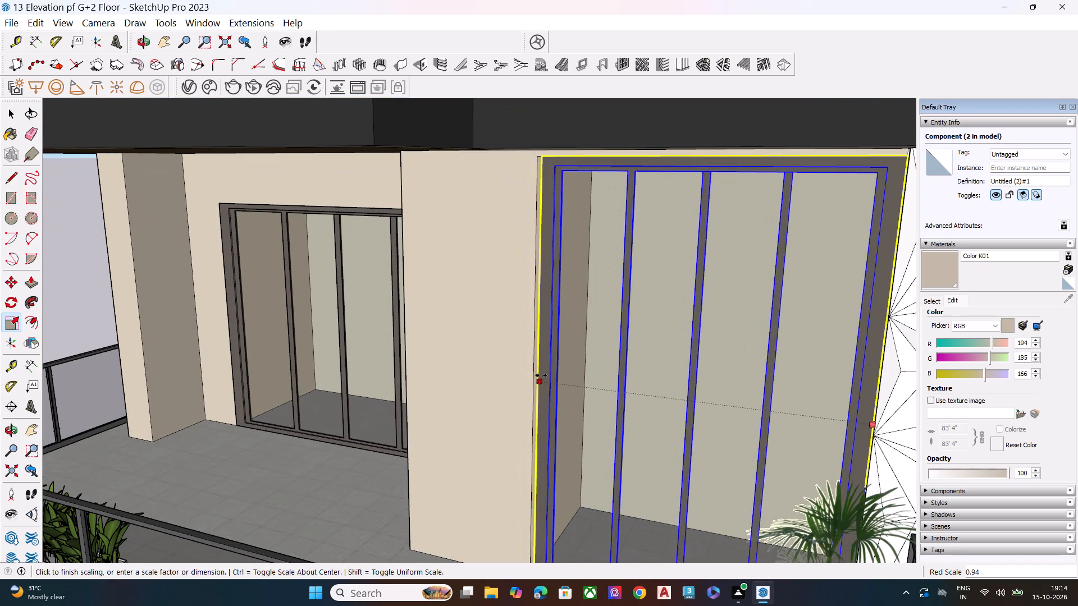
click(539, 377)
scroll(535, 364, down, 7)
middle_drag(540, 356, 560, 297)
scroll(539, 354, down, 1)
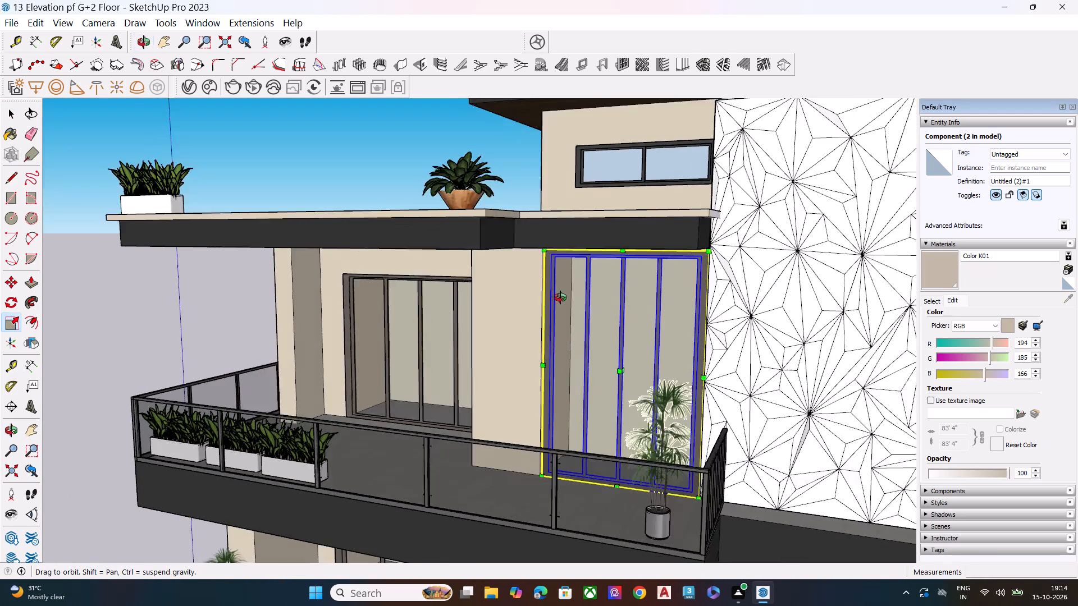
middle_drag(560, 297, 588, 279)
key(space)
key(space)
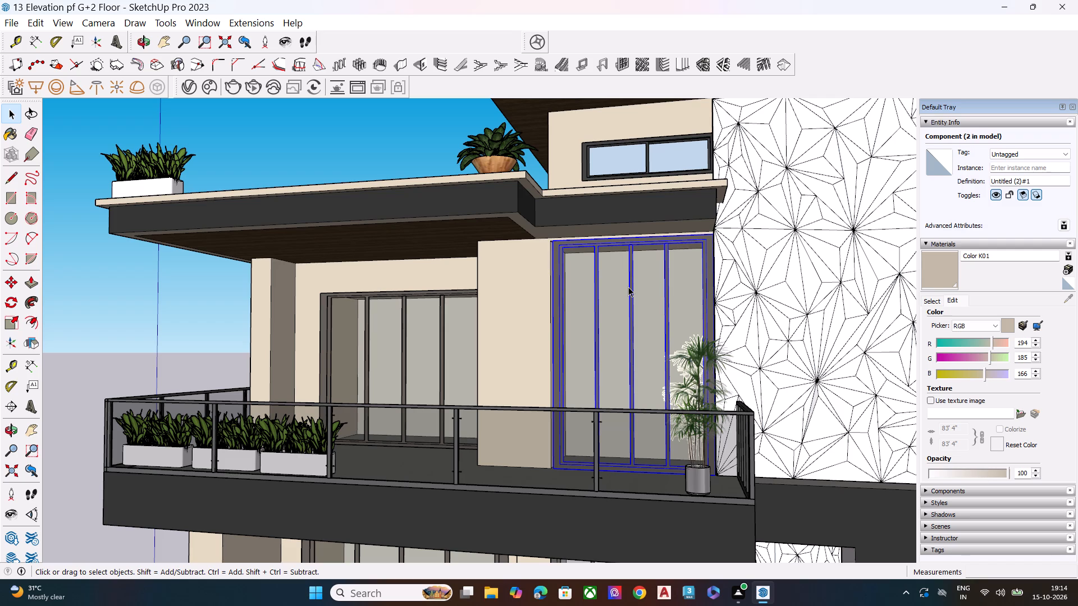
Copy the potted plant at the first-floor balcony corner along the green axis, placing the copy beside it, farther from the front railing.
scroll(486, 212, down, 5)
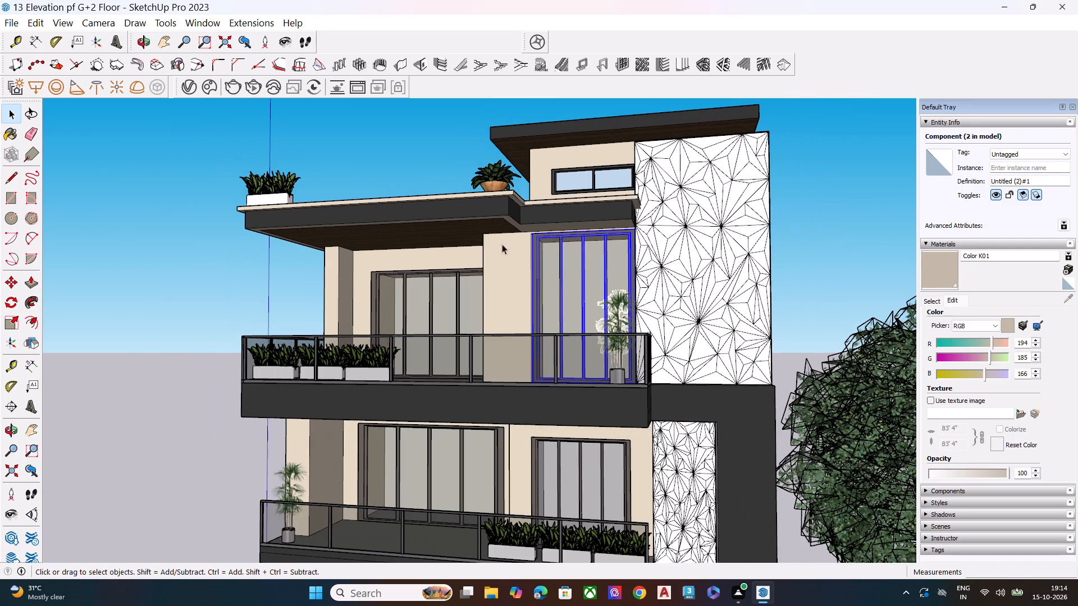
scroll(522, 269, down, 7)
middle_drag(584, 390, 737, 391)
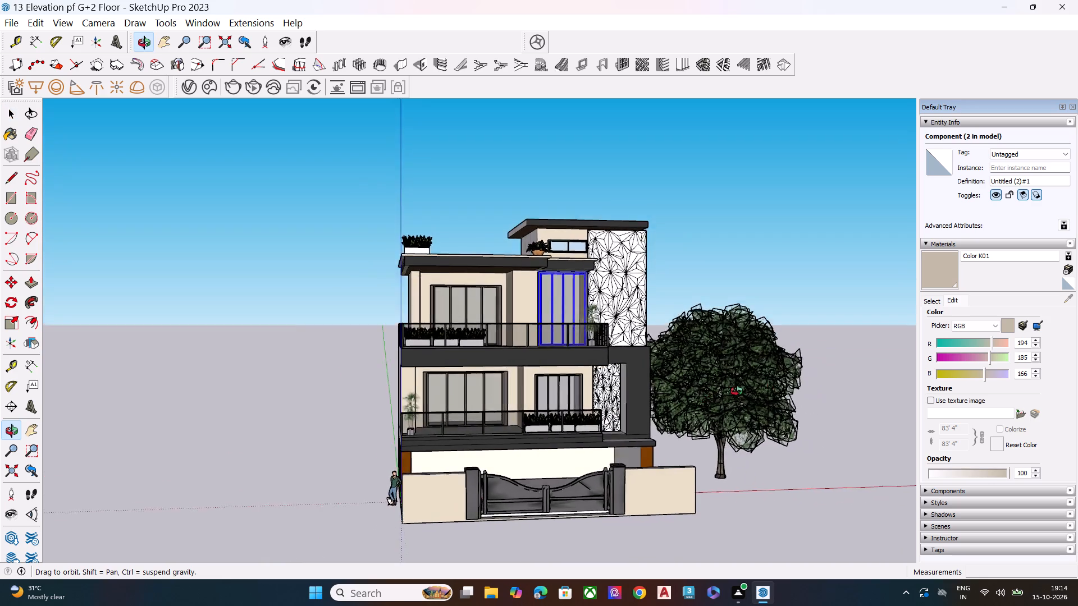
middle_drag(737, 391, 791, 382)
middle_drag(485, 454, 603, 480)
scroll(453, 471, up, 10)
middle_drag(458, 426, 515, 435)
scroll(513, 434, up, 8)
click(492, 388)
middle_drag(519, 399, 624, 421)
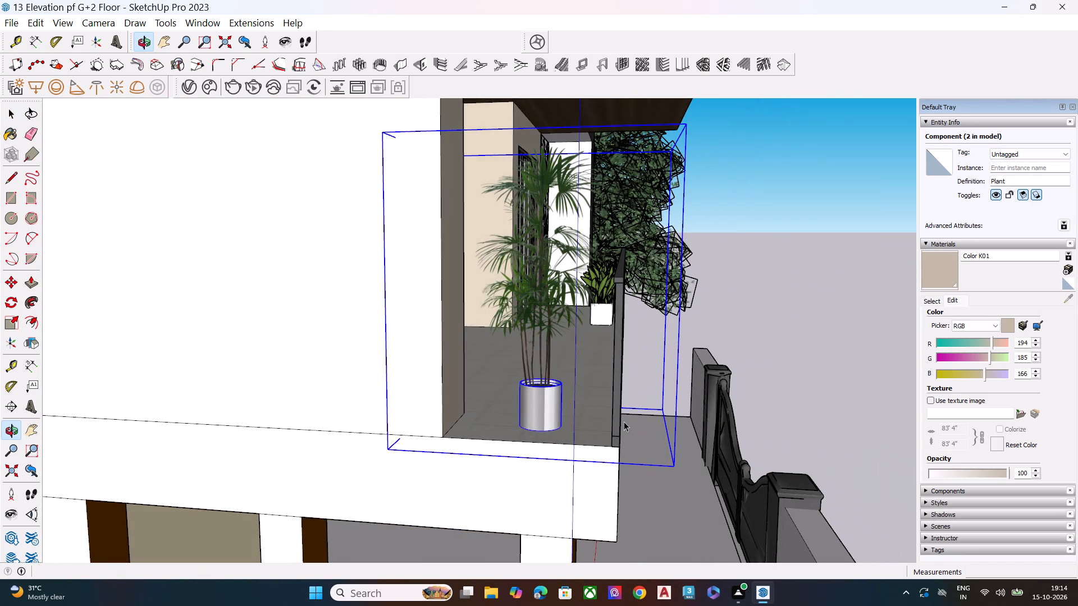
key(m)
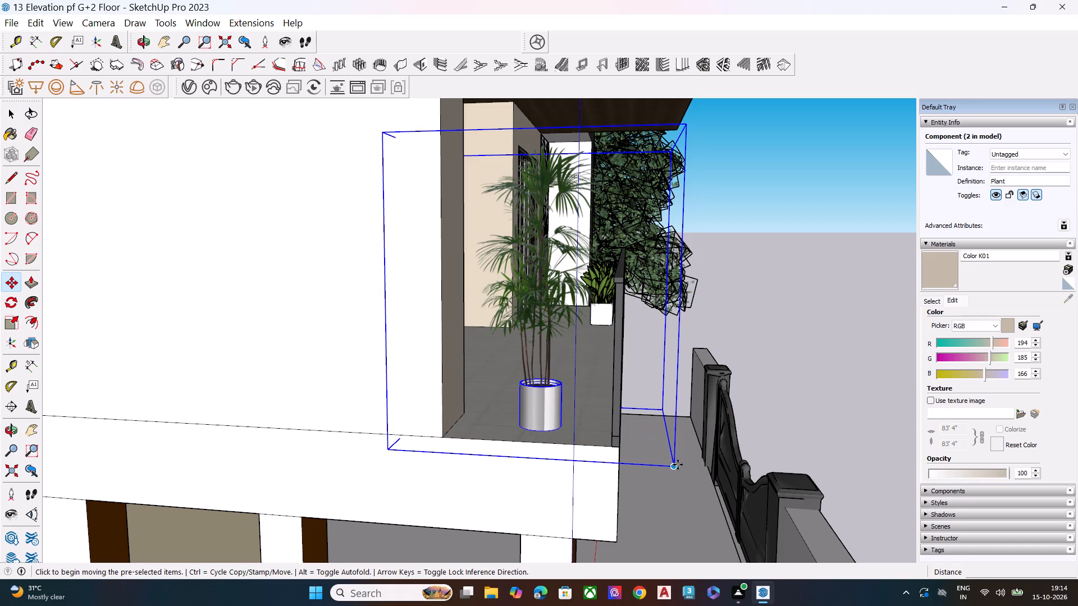
click(672, 469)
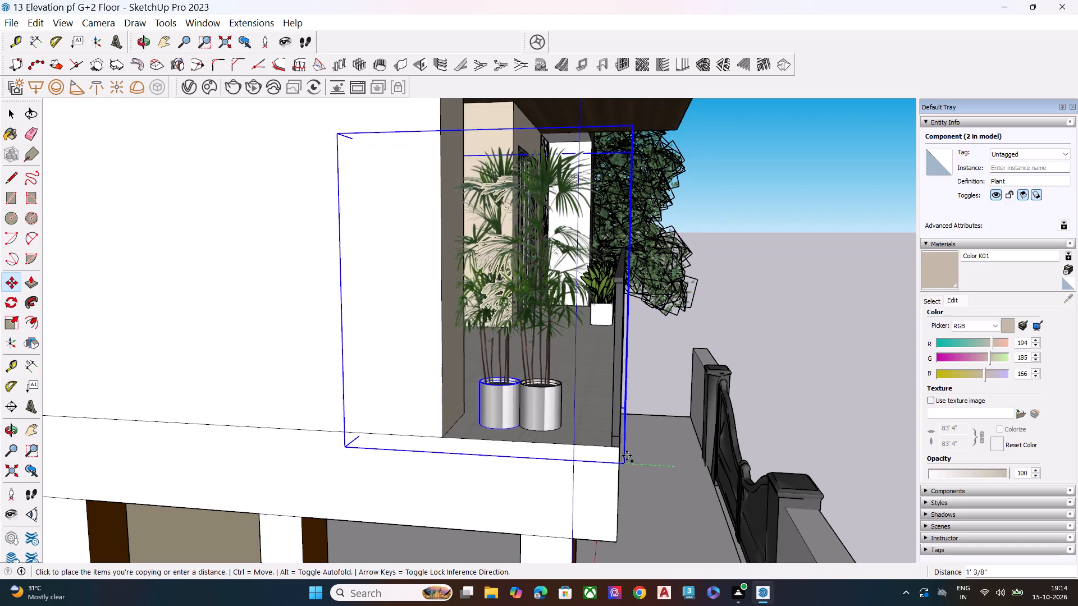
scroll(612, 465, up, 2)
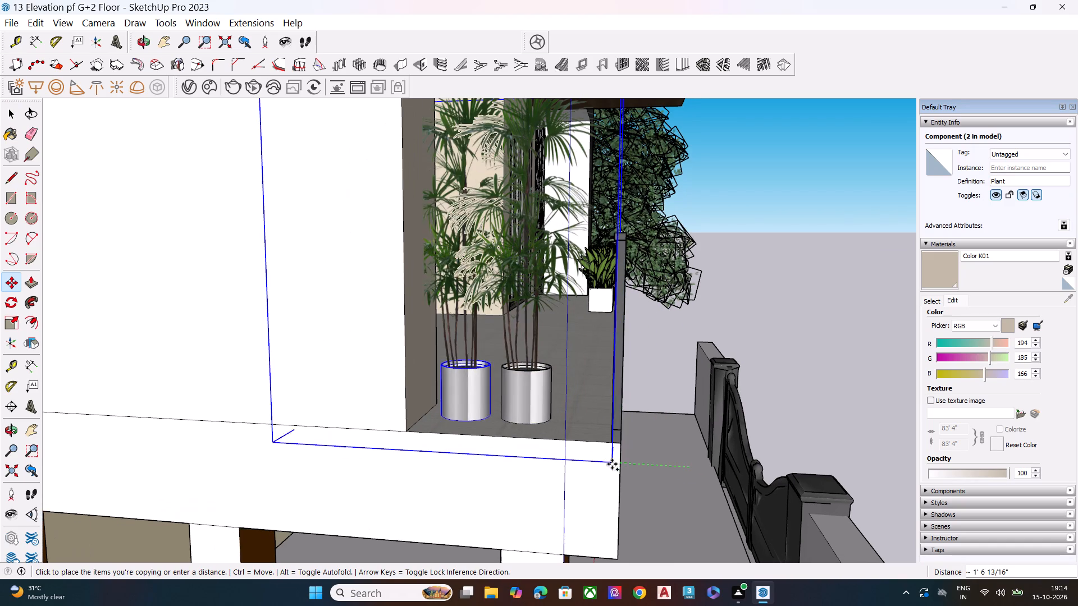
click(614, 462)
key(space)
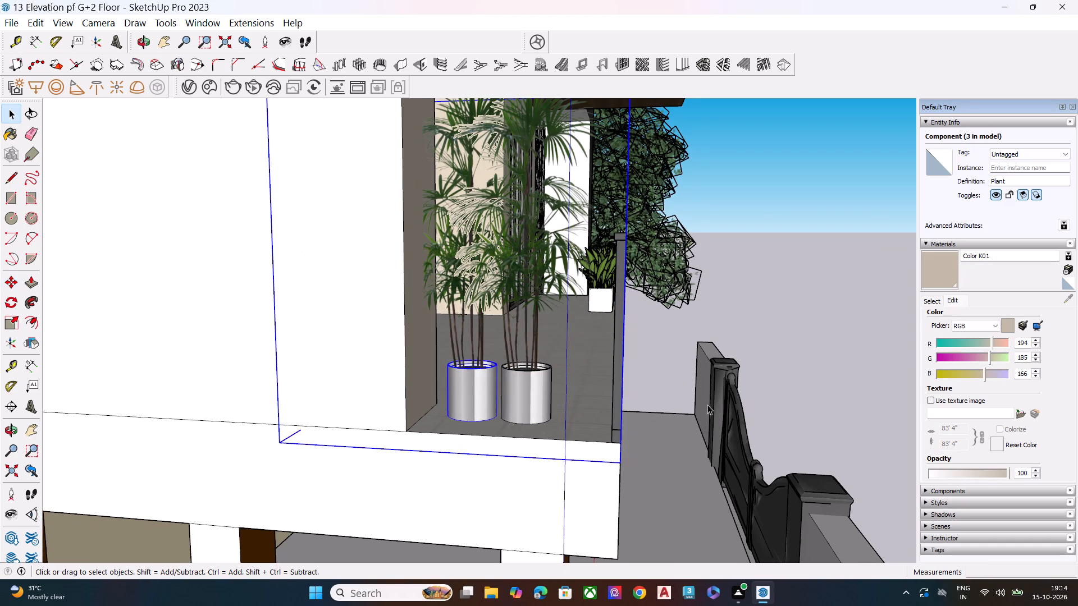
click(754, 311)
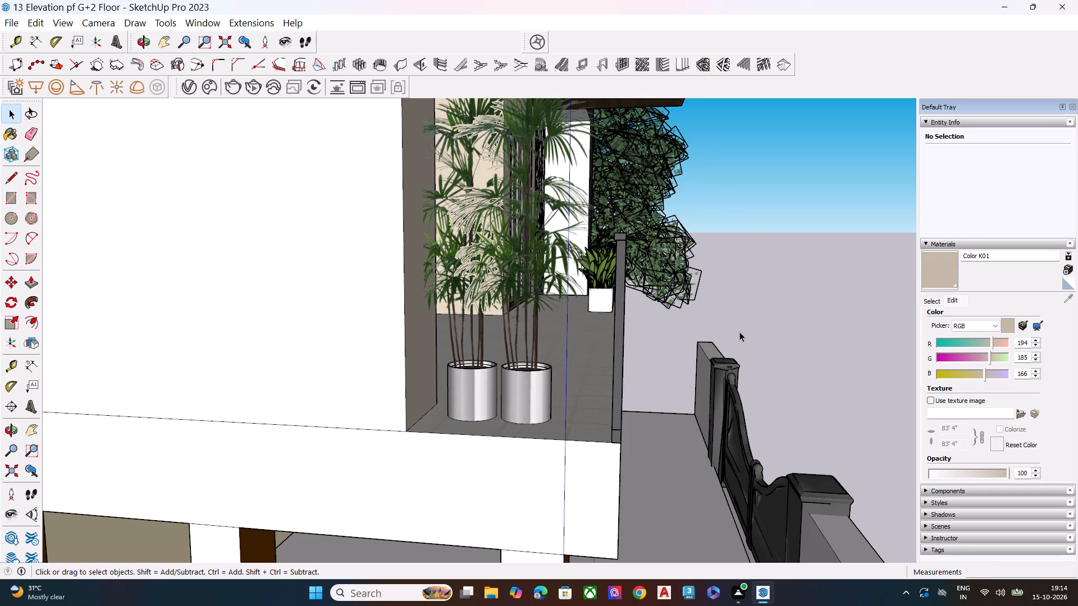
Move the potted plant nearest the front railing at the first-floor balcony corner so both pots stand side by side along the railing.
scroll(732, 360, down, 3)
middle_drag(715, 387, 464, 406)
scroll(600, 307, down, 5)
middle_drag(629, 357, 321, 344)
scroll(298, 301, up, 9)
scroll(355, 299, up, 1)
middle_drag(355, 299, 353, 396)
scroll(353, 391, up, 5)
click(354, 412)
click(355, 414)
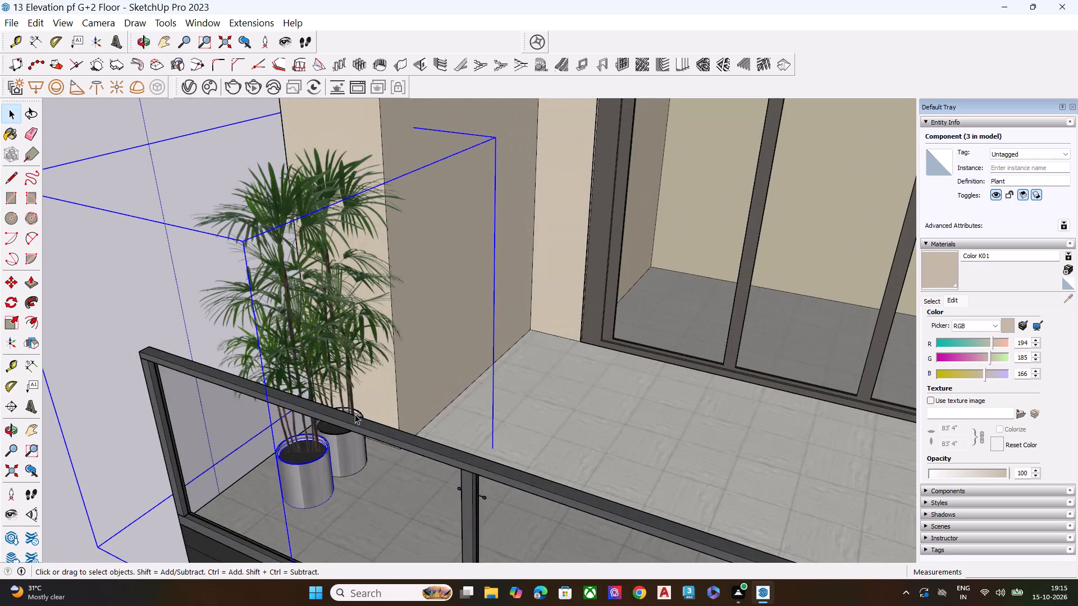
middle_drag(365, 410, 340, 427)
scroll(340, 427, up, 1)
scroll(340, 427, down, 1)
scroll(340, 427, up, 2)
click(340, 424)
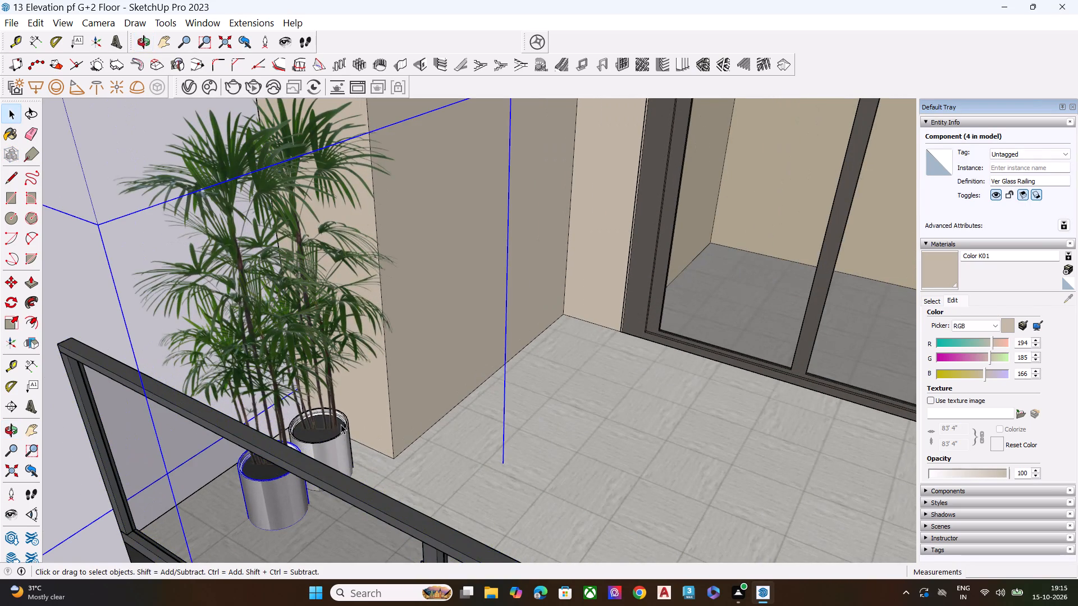
key(m)
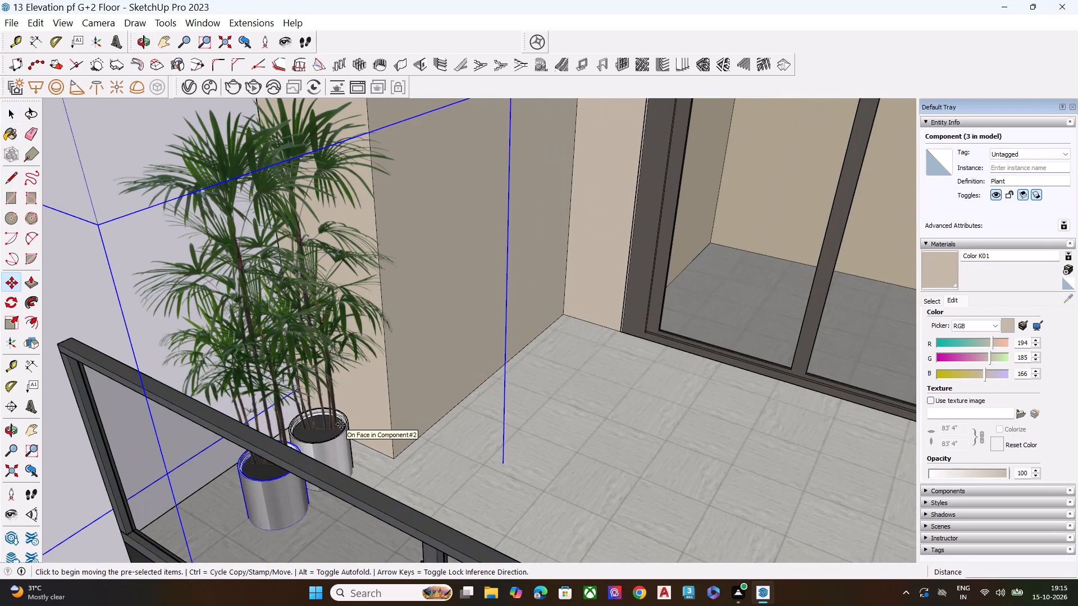
click(273, 419)
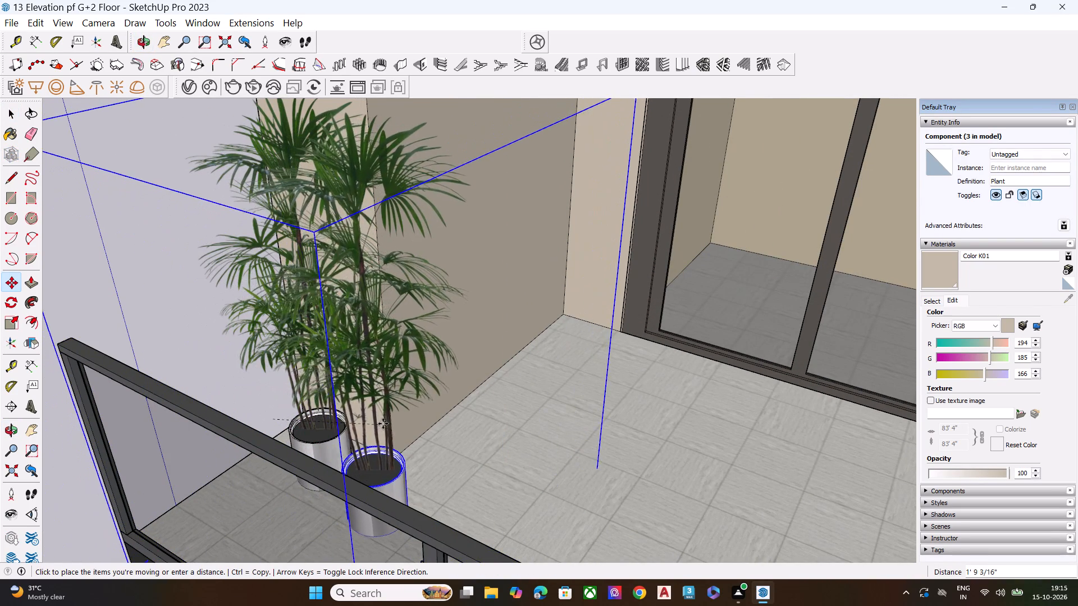
click(395, 416)
scroll(327, 377, down, 7)
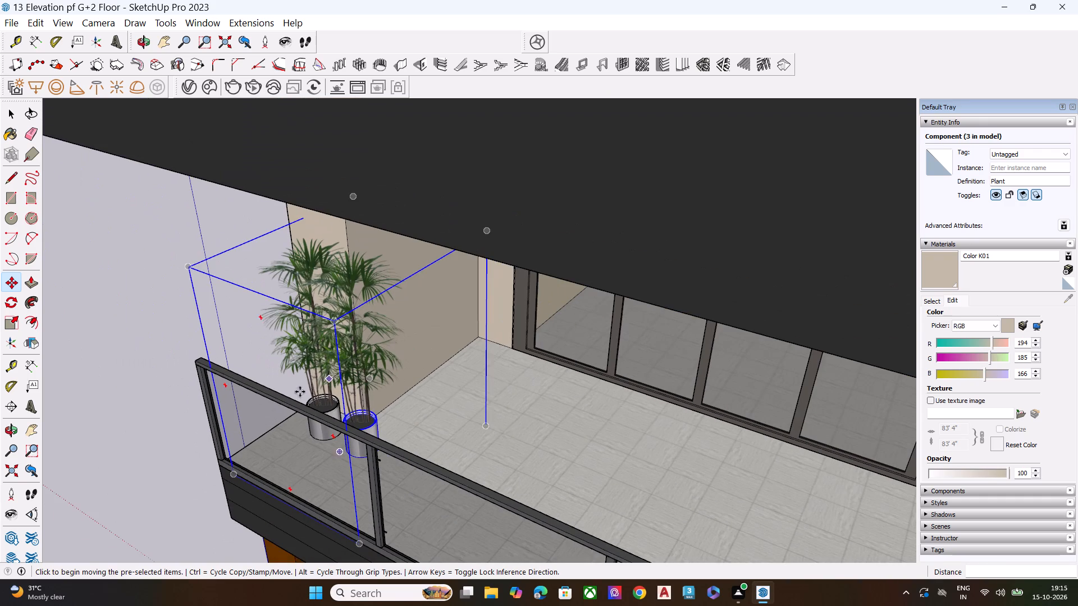
key(space)
click(194, 406)
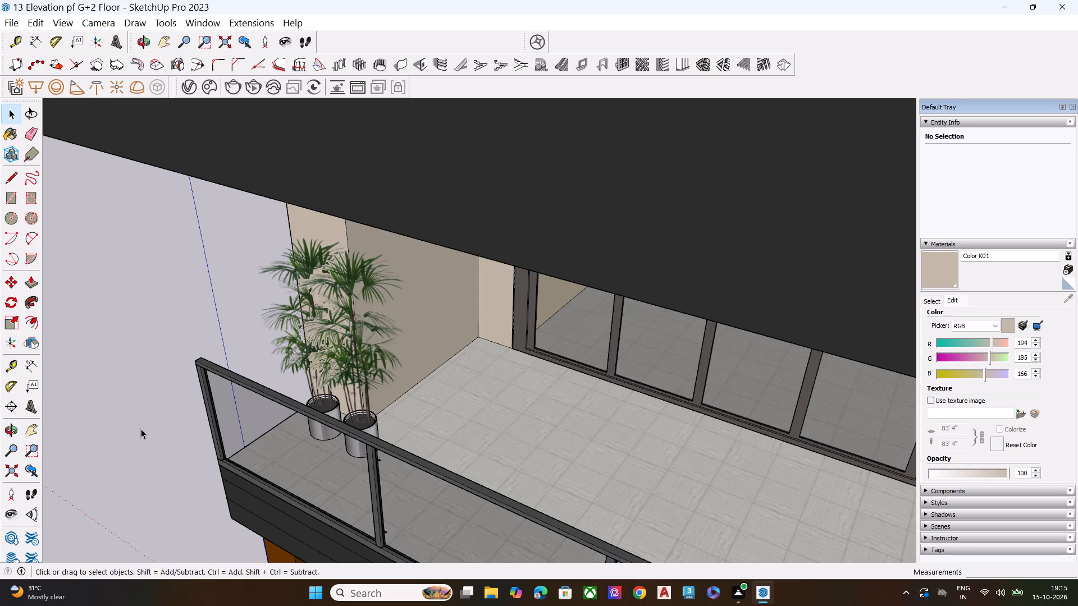
Inspect the first-floor balcony's paired plants and their surroundings, up close and in the overall front elevation.
scroll(236, 335, down, 7)
middle_drag(274, 416, 378, 269)
scroll(379, 269, down, 6)
middle_drag(376, 370, 498, 279)
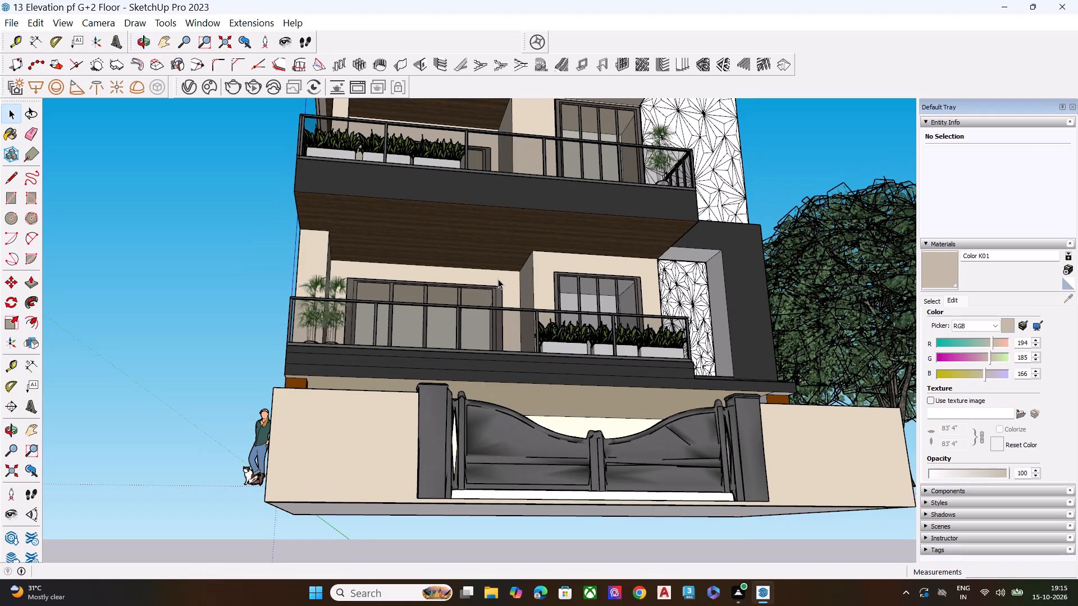
scroll(475, 281, down, 2)
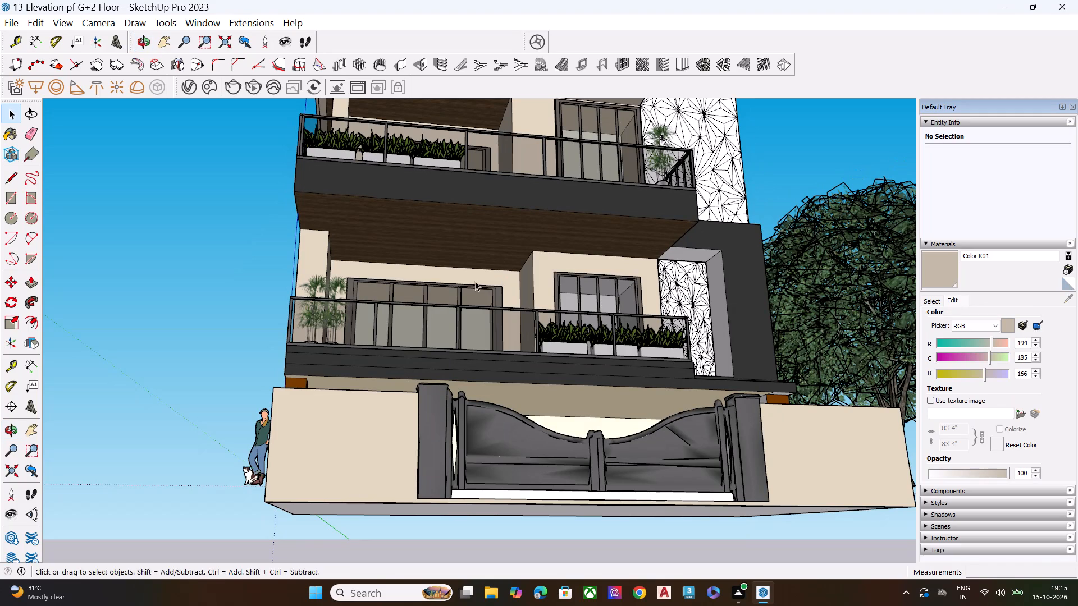
scroll(475, 281, down, 2)
middle_drag(609, 282, 541, 400)
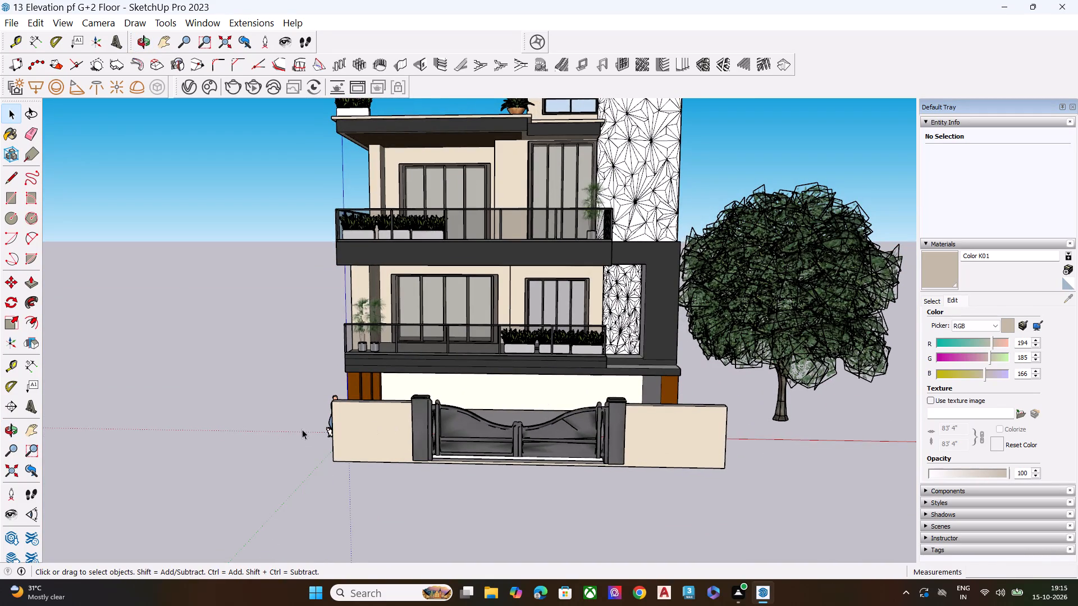
scroll(344, 323, up, 3)
scroll(345, 322, down, 2)
scroll(345, 322, up, 7)
middle_drag(409, 317, 264, 362)
scroll(346, 365, up, 9)
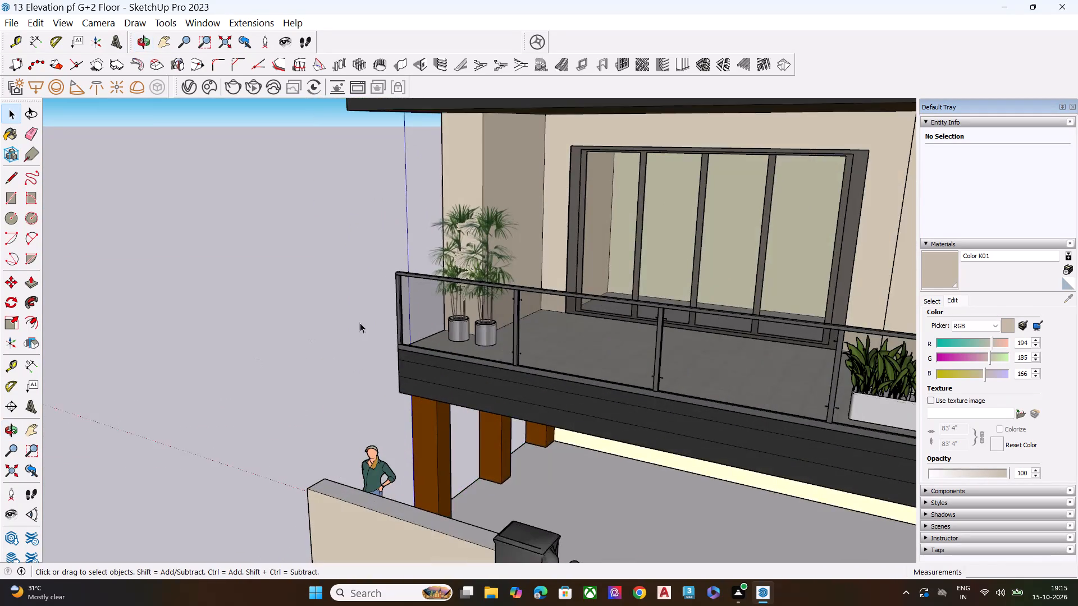
scroll(506, 219, up, 3)
scroll(506, 219, down, 1)
scroll(506, 219, up, 1)
scroll(506, 219, down, 3)
scroll(506, 219, up, 5)
scroll(520, 295, up, 1)
middle_drag(520, 297, 367, 348)
middle_drag(387, 336, 505, 240)
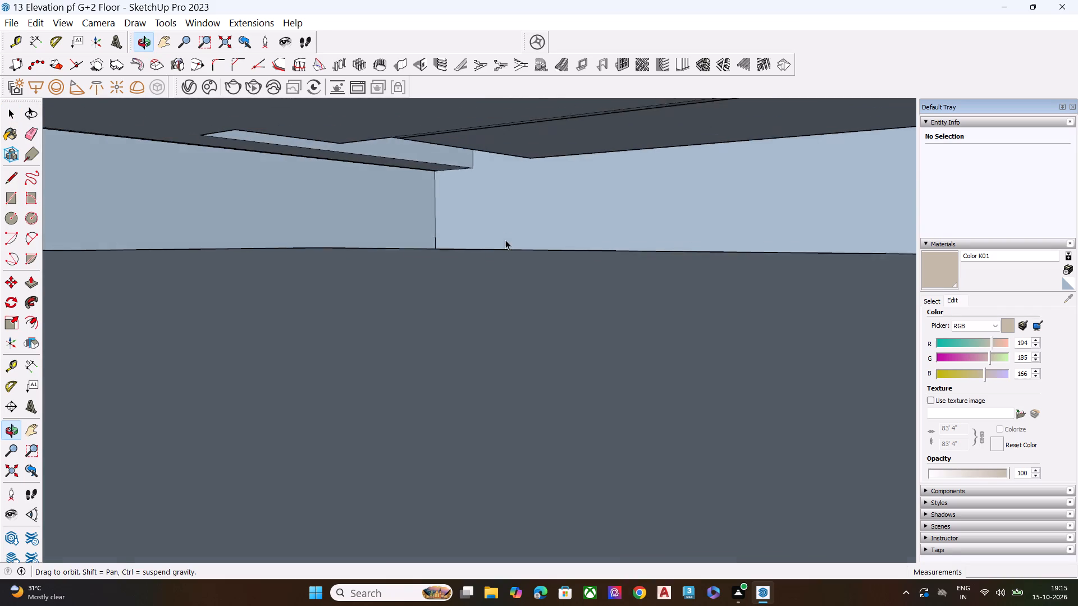
middle_drag(505, 240, 504, 241)
scroll(505, 240, up, 2)
scroll(535, 237, down, 12)
scroll(542, 267, down, 9)
scroll(402, 262, down, 4)
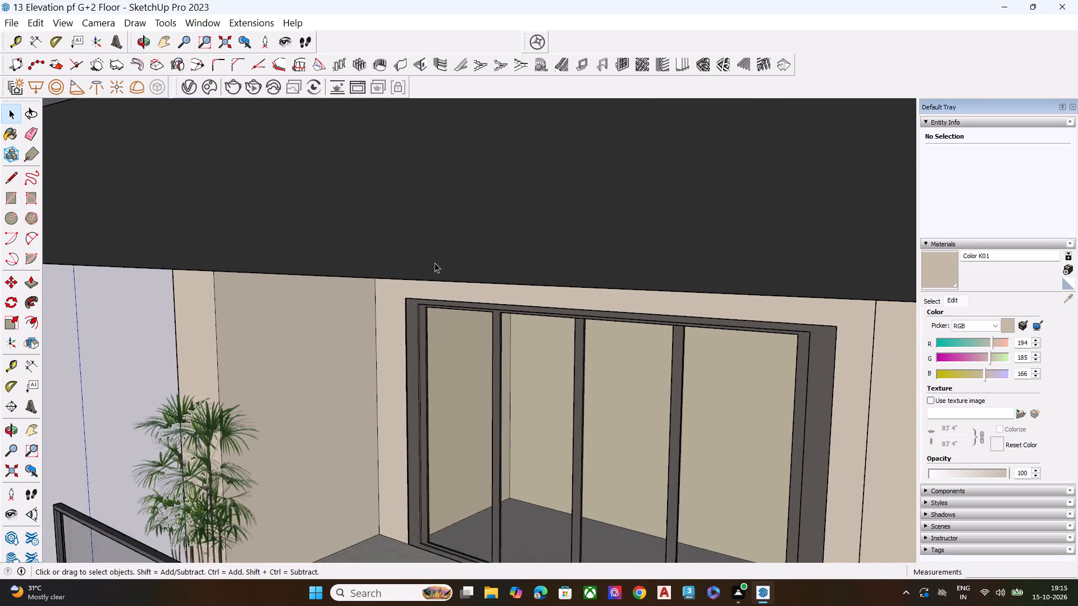
scroll(435, 263, down, 2)
scroll(435, 263, up, 1)
scroll(441, 263, down, 9)
scroll(412, 260, up, 1)
scroll(411, 260, down, 3)
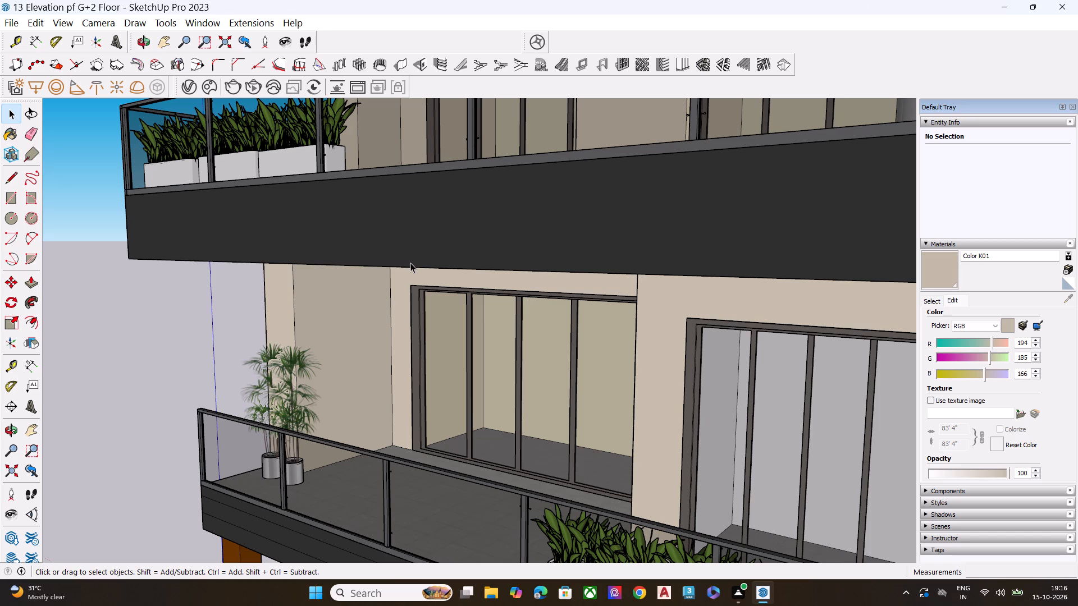
scroll(462, 305, down, 7)
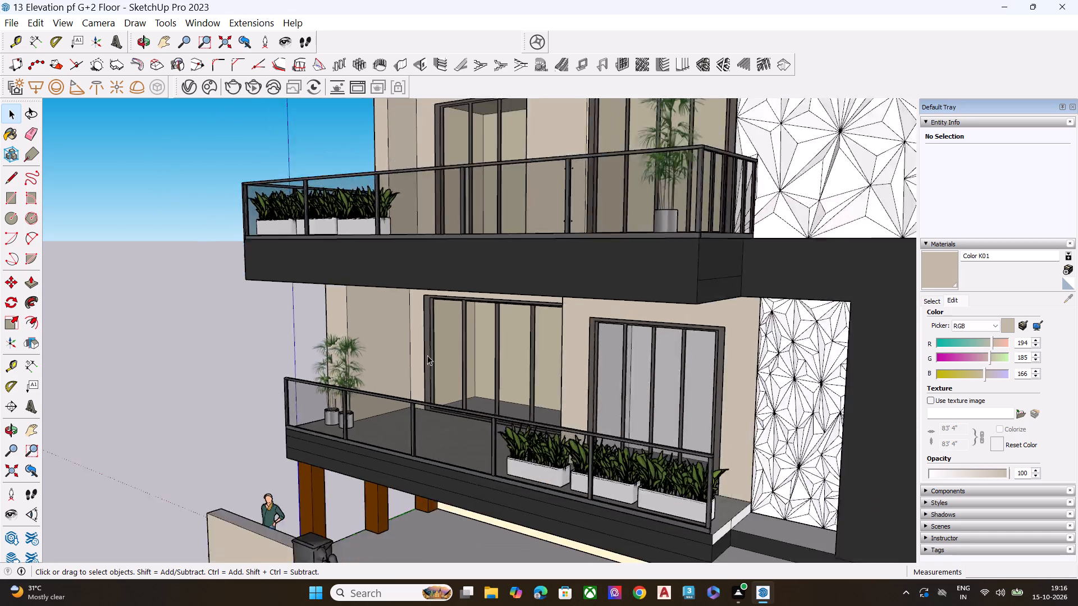
scroll(421, 372, down, 7)
middle_drag(490, 398, 830, 411)
Copy the potted plant at the second-floor balcony corner along the red axis, placing the copy beside it, farther from the side railing.
scroll(670, 330, up, 2)
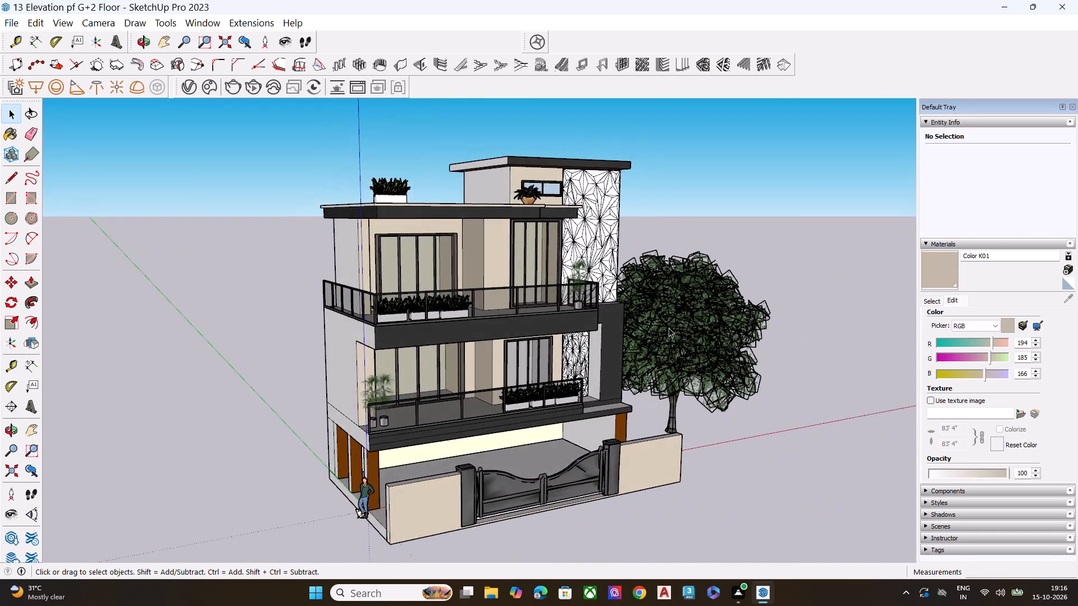
scroll(669, 328, up, 7)
scroll(473, 252, up, 1)
middle_drag(473, 252, 455, 393)
scroll(455, 393, up, 6)
scroll(485, 236, up, 4)
click(487, 236)
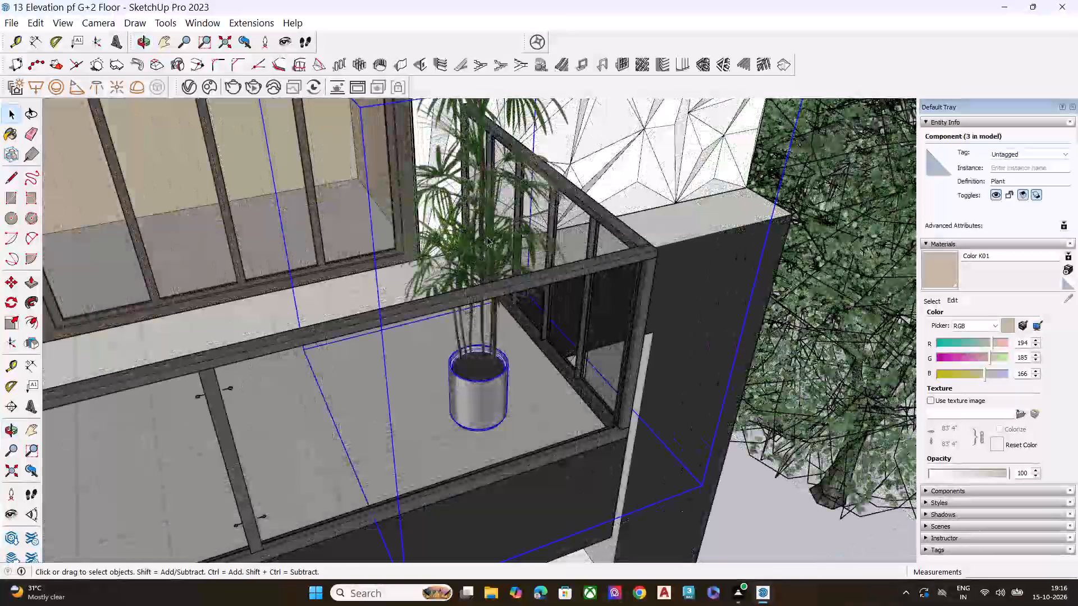
key(m)
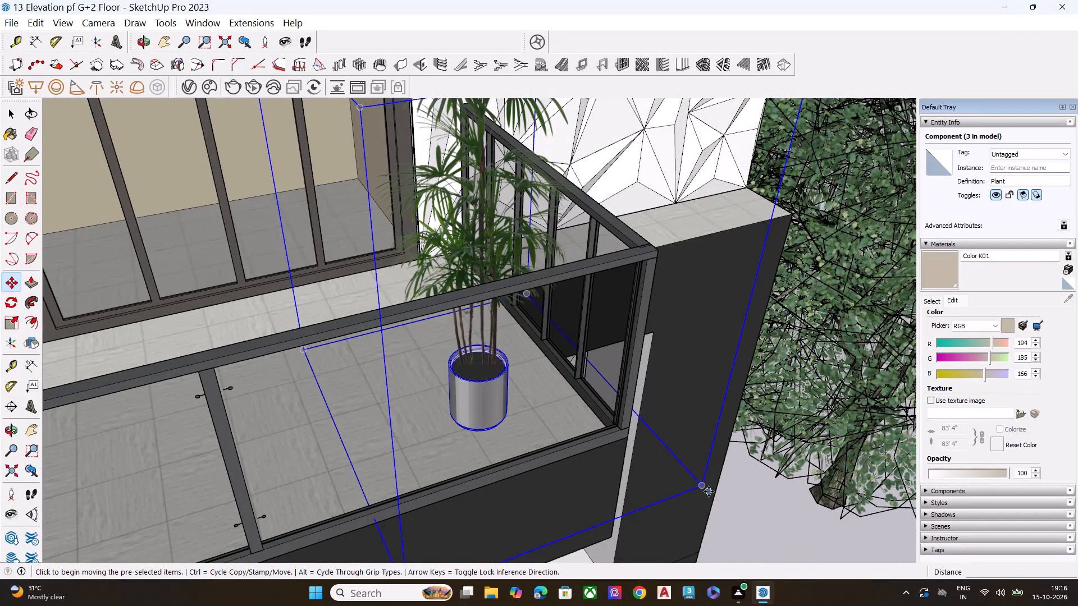
click(706, 489)
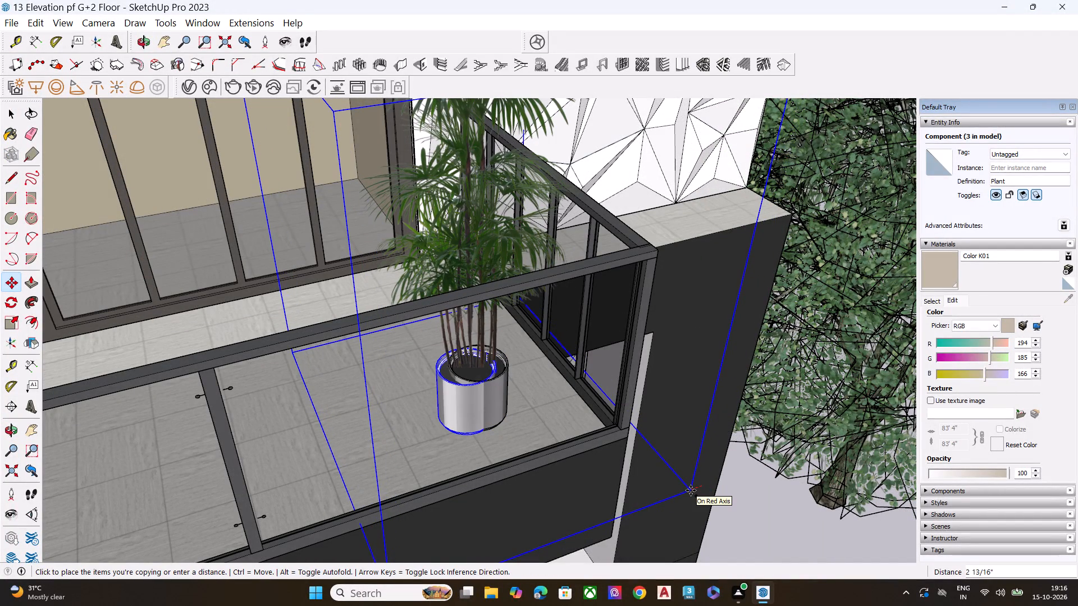
click(634, 505)
scroll(606, 431, down, 2)
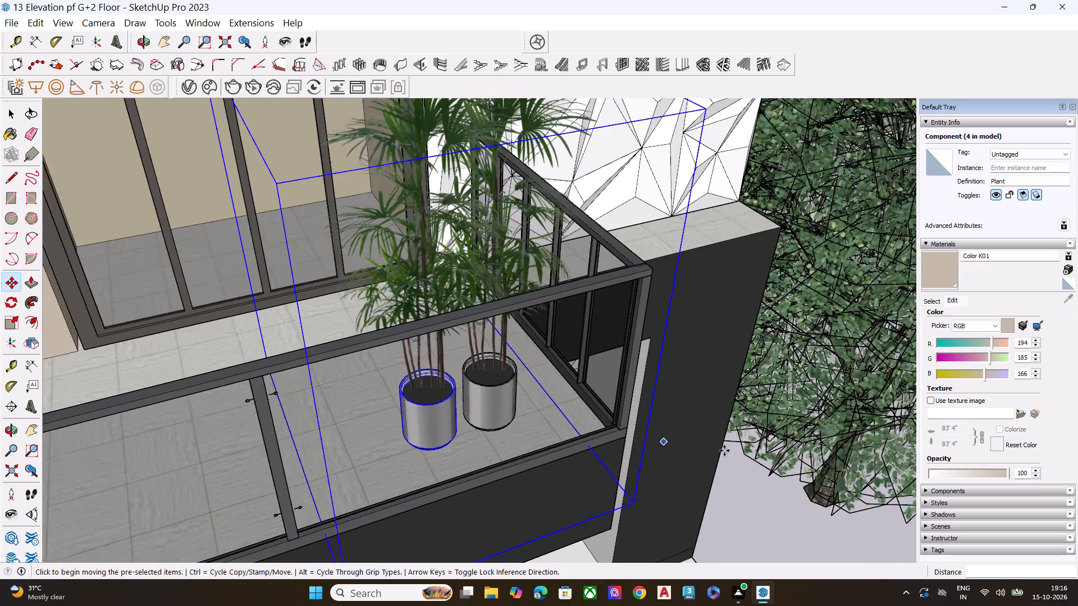
scroll(724, 451, down, 2)
key(space)
click(791, 500)
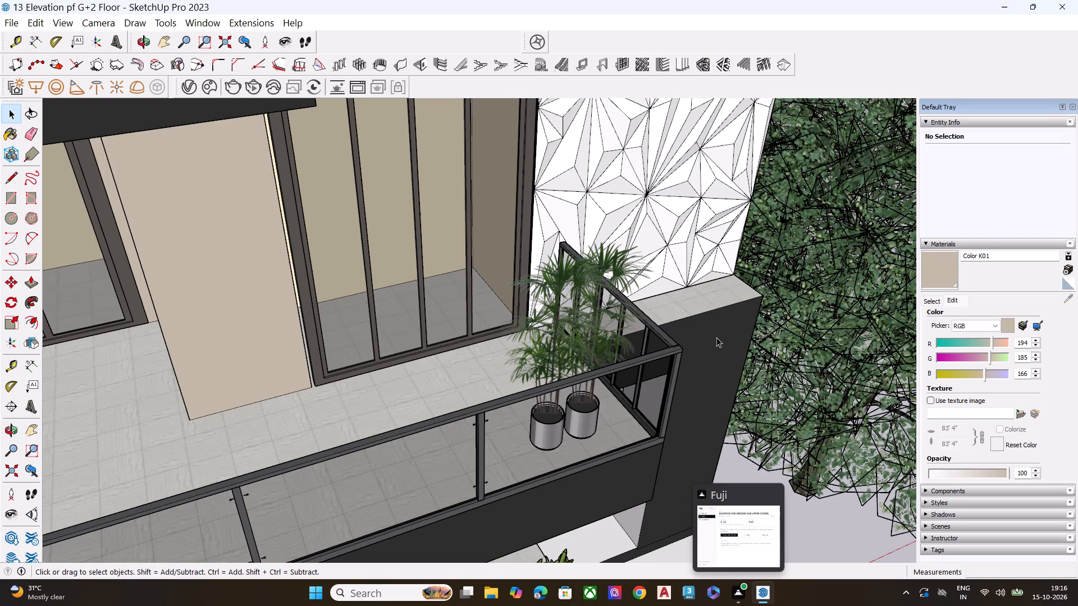
Review the plant arrangement on both balconies and the complete front elevation from above and from eye level.
scroll(726, 348, down, 6)
middle_drag(768, 448, 601, 281)
middle_drag(697, 336, 748, 396)
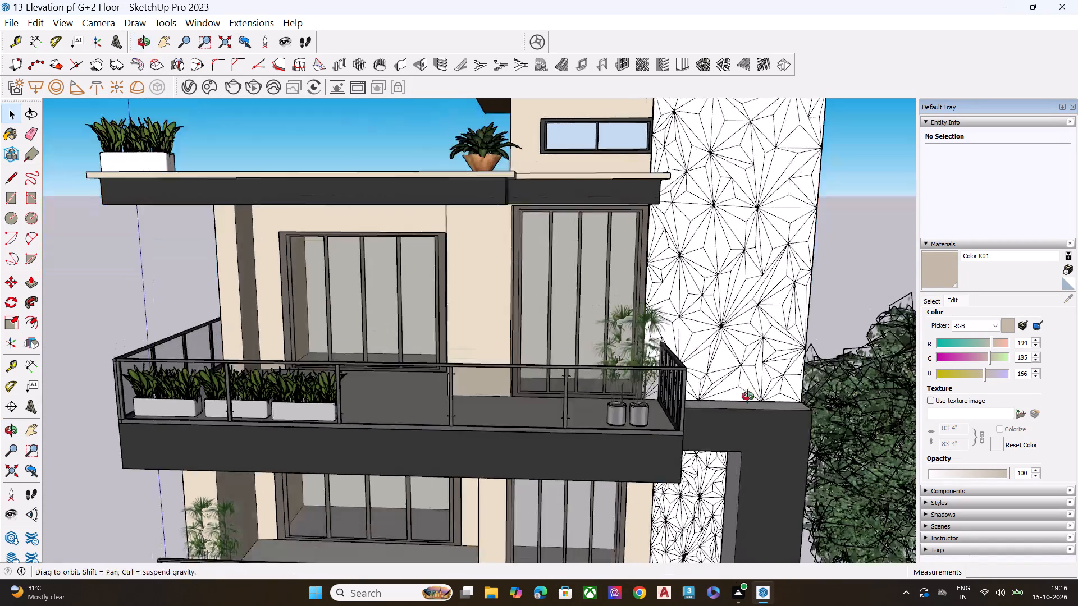
middle_drag(748, 396, 768, 409)
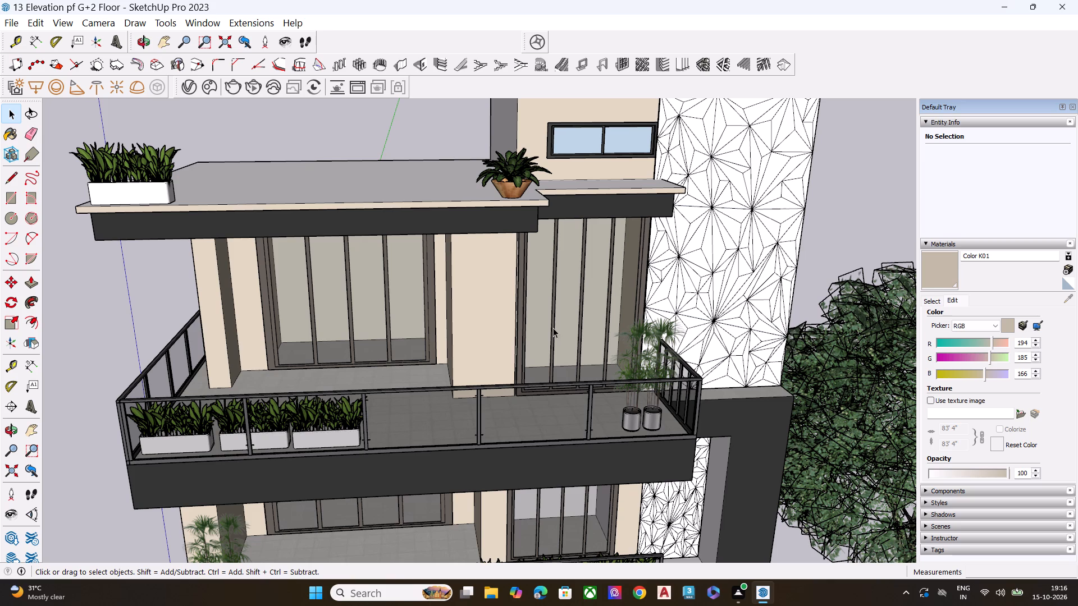
scroll(553, 328, right, 3)
scroll(553, 328, left, 1)
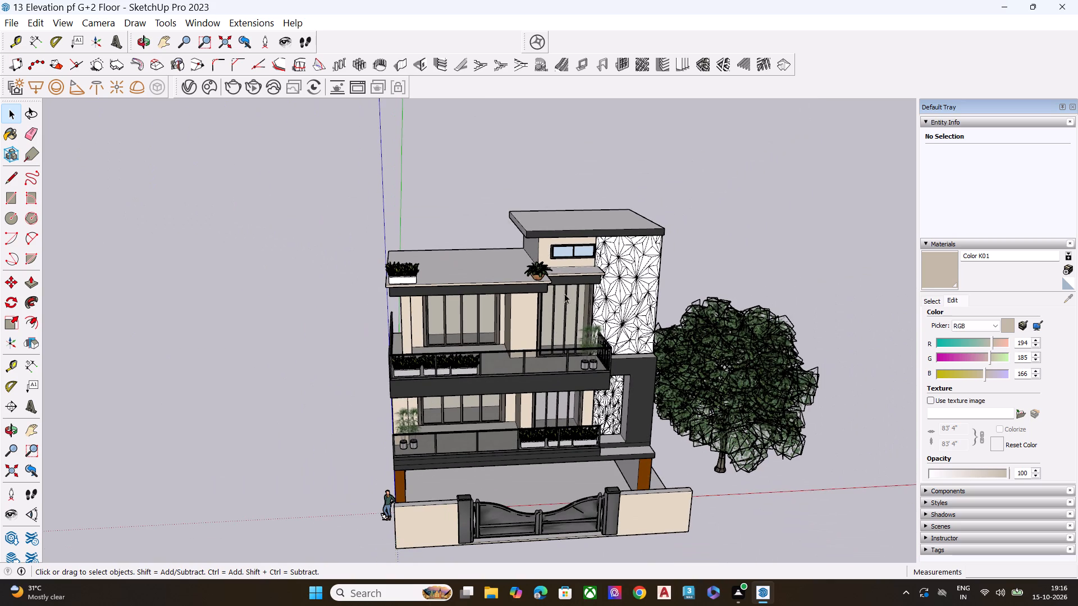
text(hj)
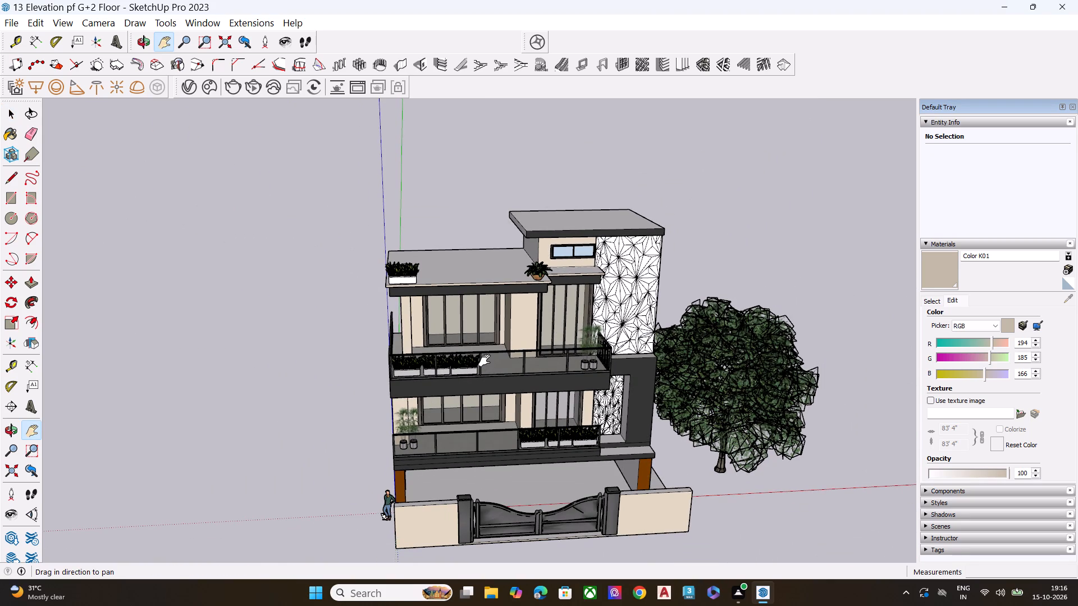
drag(567, 513, 573, 489)
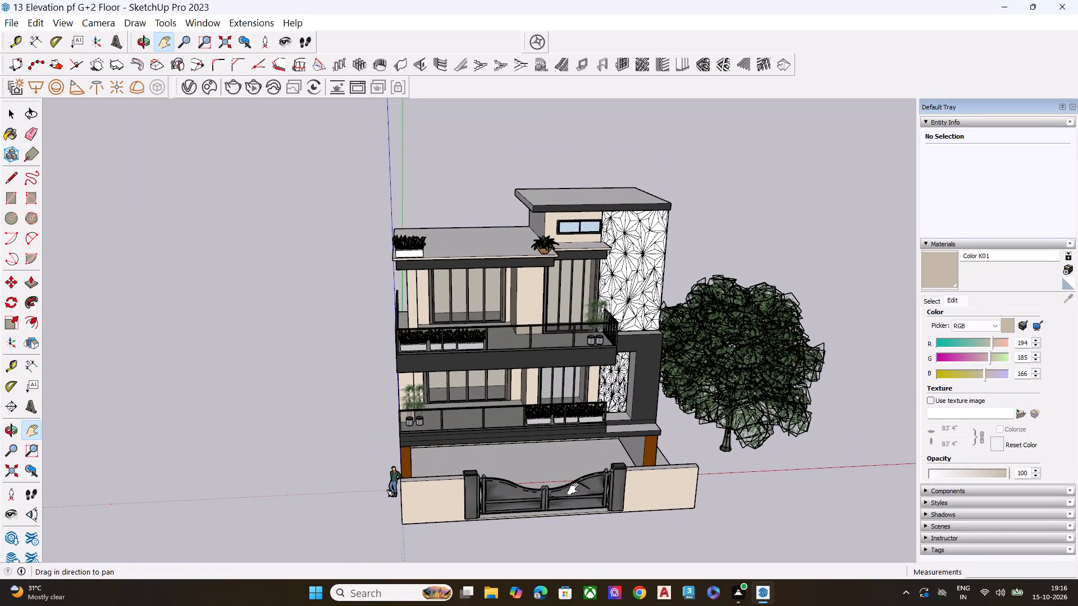
right_drag(597, 479, 654, 547)
click(501, 545)
drag(501, 545, 494, 545)
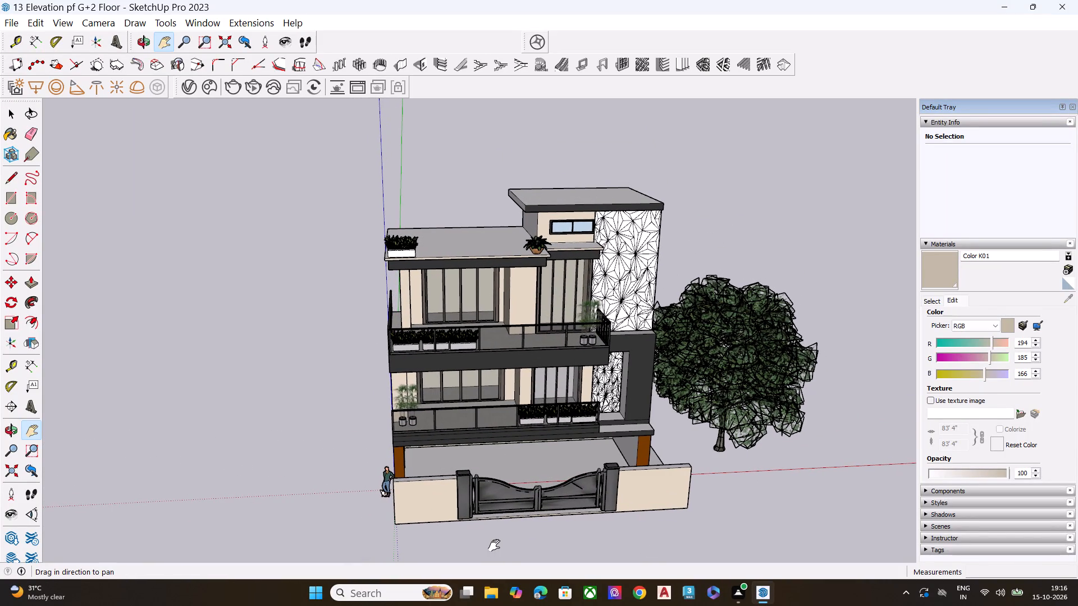
ctrl+scroll(539, 424, up, 3)
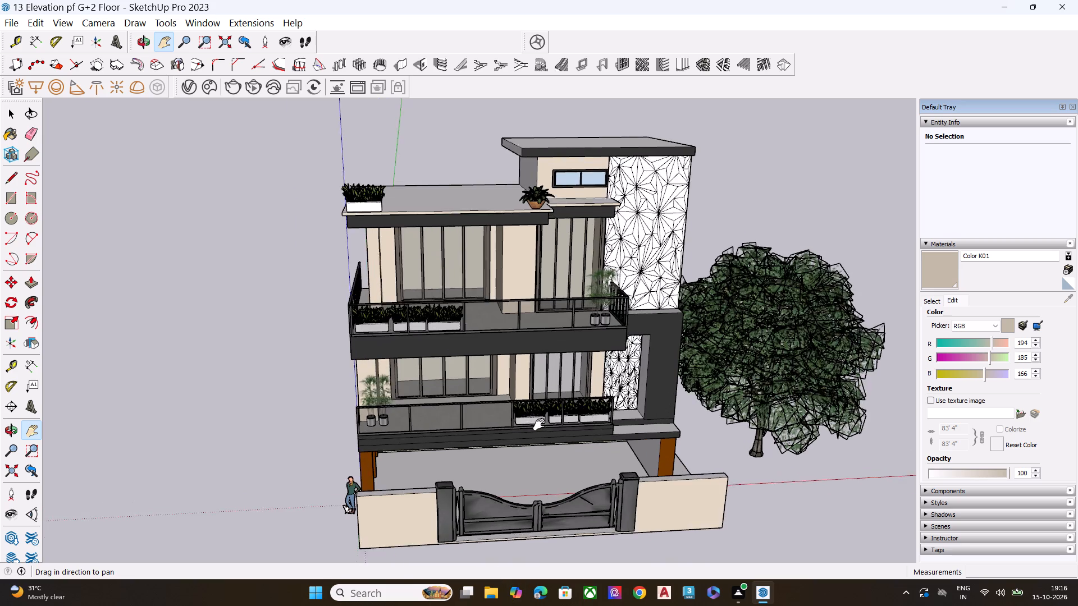
ctrl+scroll(539, 424, up, 2)
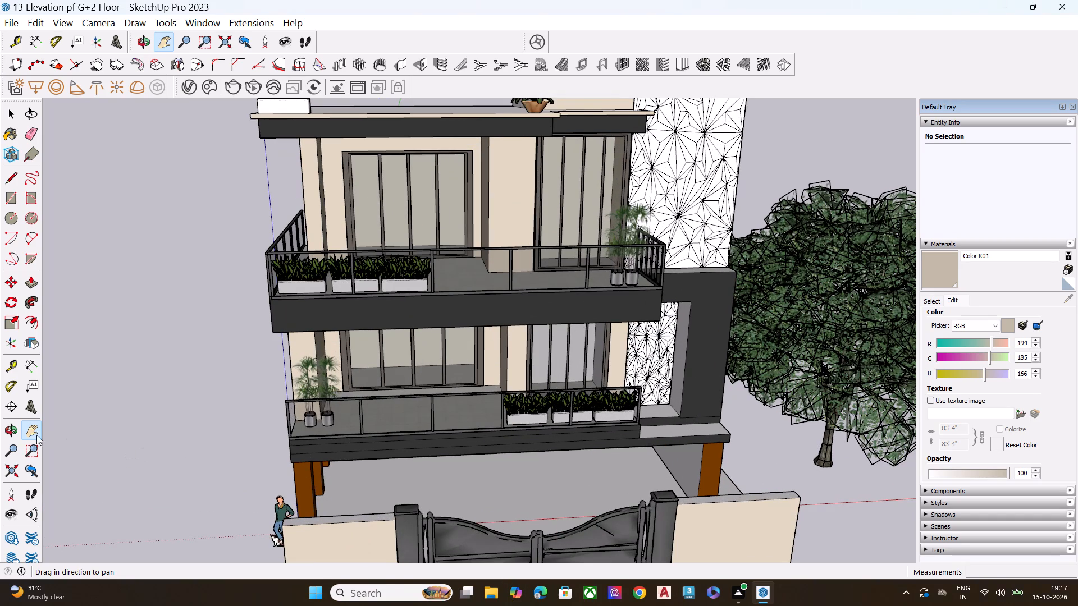
click(9, 430)
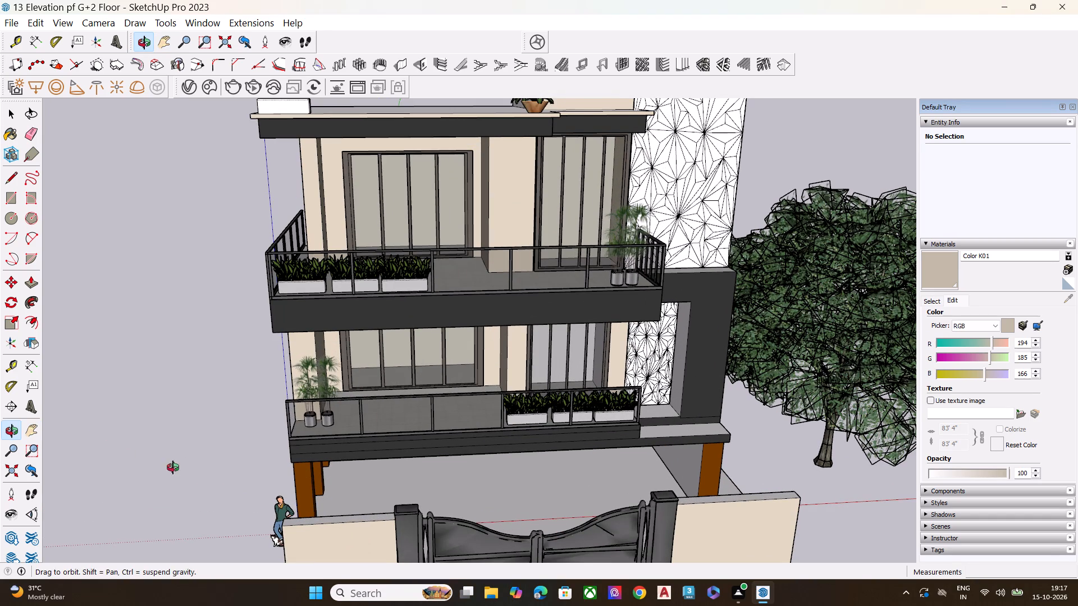
scroll(272, 469, down, 3)
scroll(272, 469, up, 3)
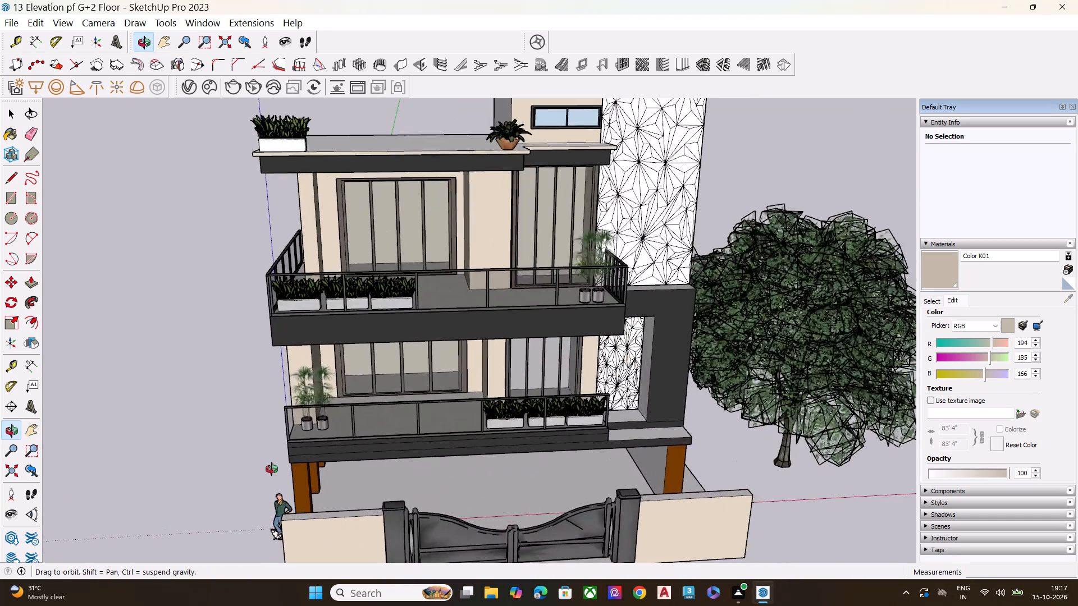
scroll(272, 469, up, 1)
scroll(272, 469, down, 1)
scroll(272, 469, up, 1)
drag(272, 469, 268, 493)
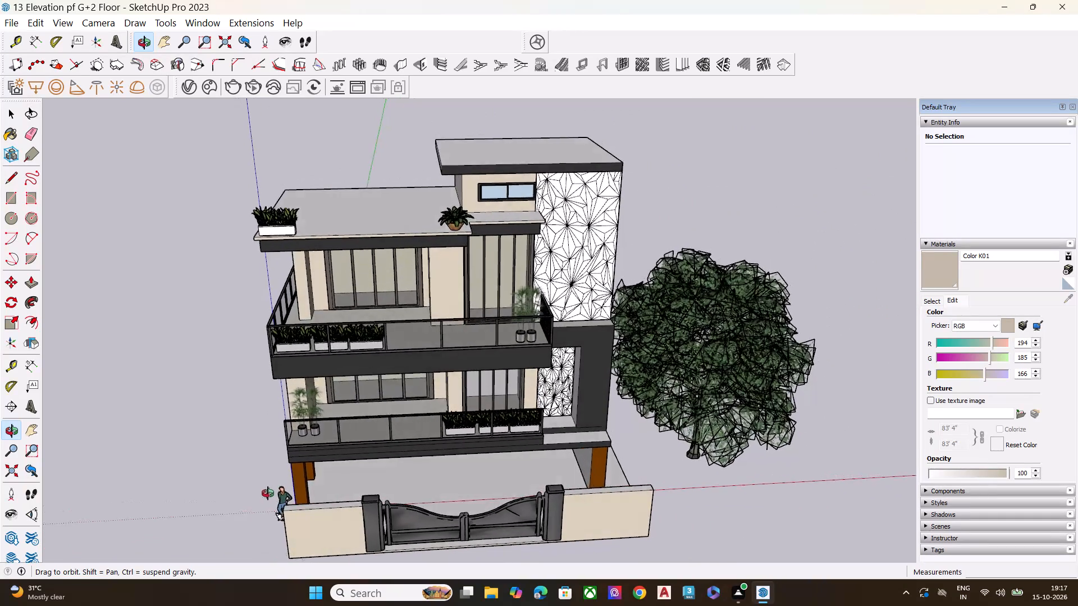
drag(268, 493, 261, 347)
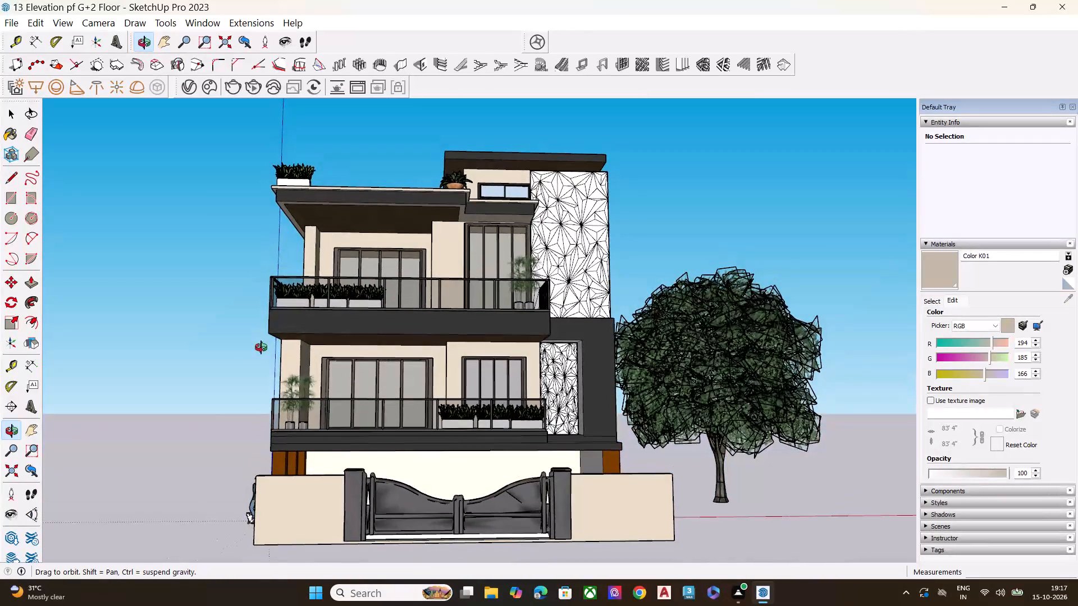
drag(261, 347, 261, 349)
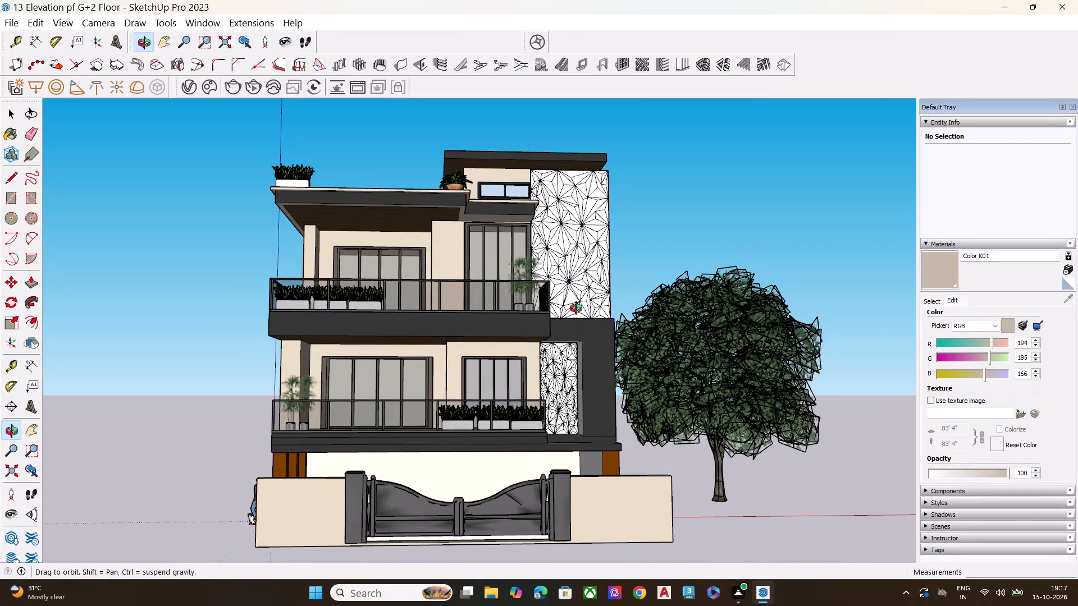
Inspect the front elevation from both sides and the paired plants on the two balconies from above.
drag(547, 309, 501, 312)
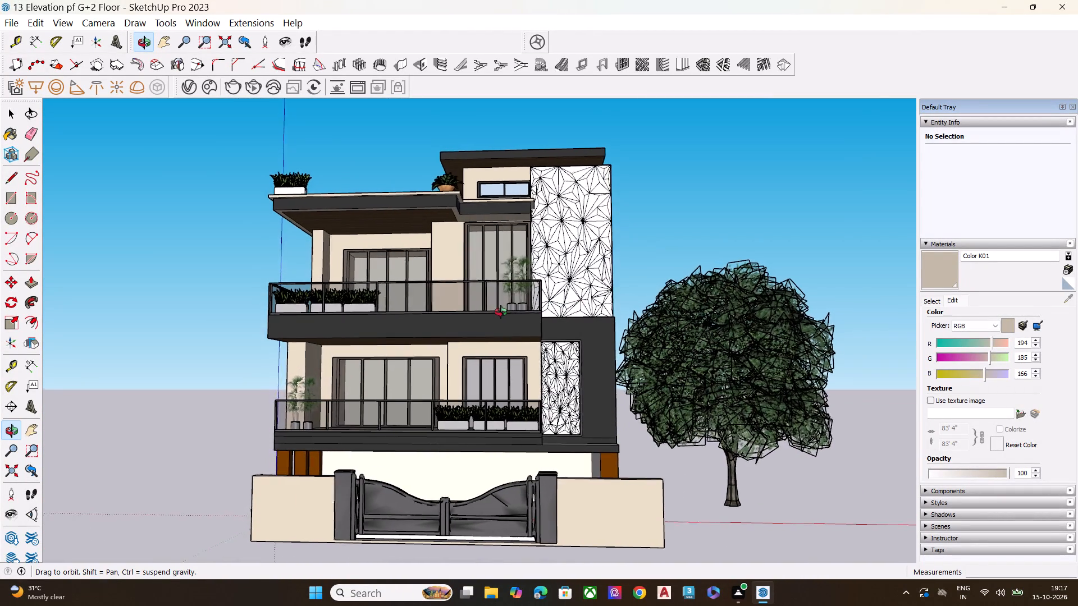
drag(501, 312, 435, 306)
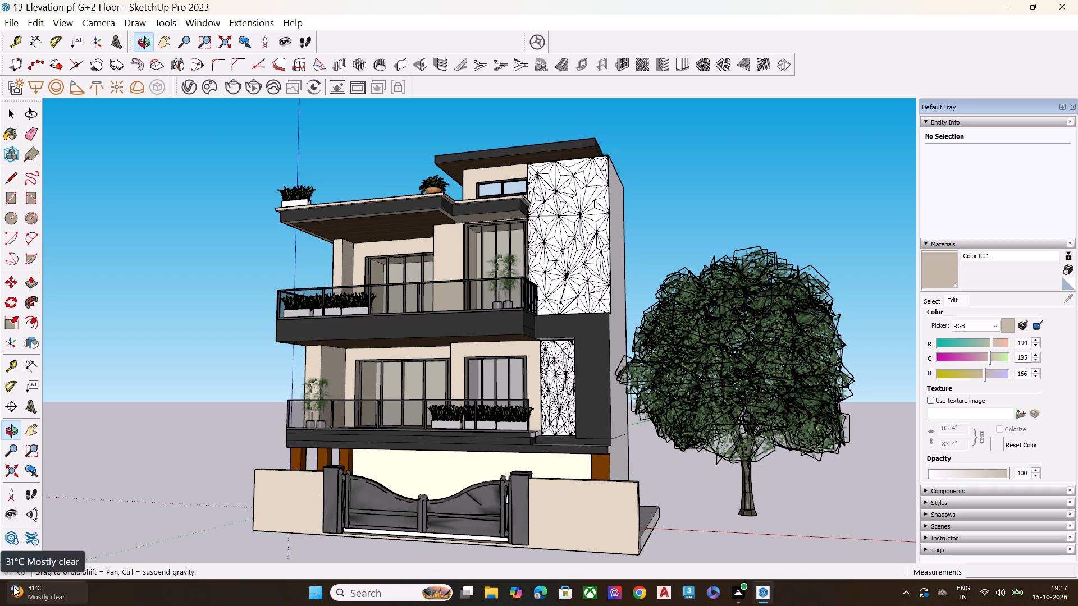
scroll(140, 591, down, 5)
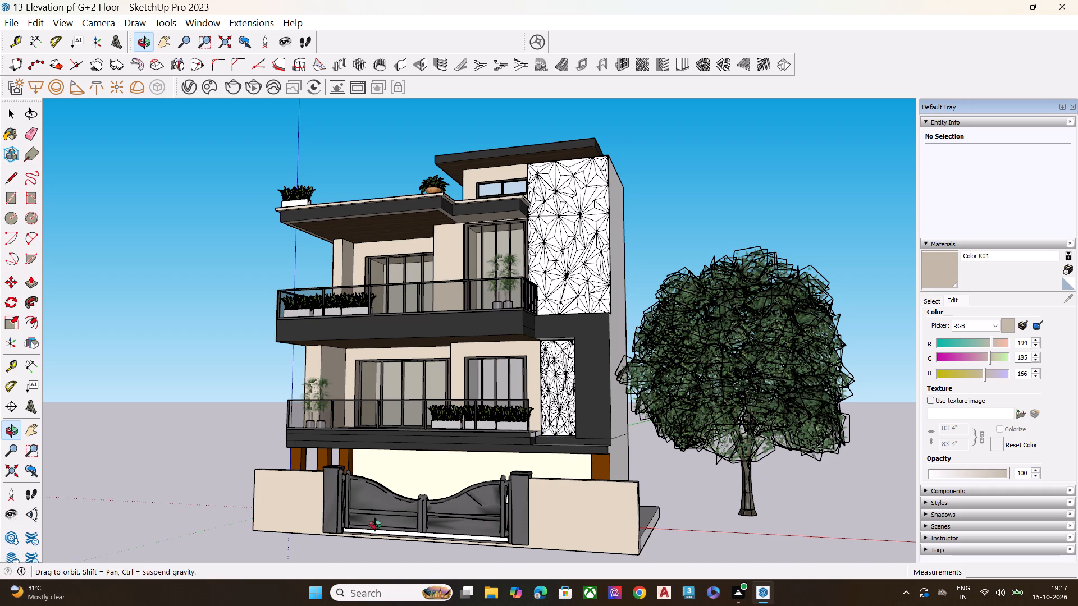
scroll(375, 525, down, 4)
middle_drag(274, 535, 558, 522)
scroll(380, 492, up, 8)
scroll(544, 451, up, 1)
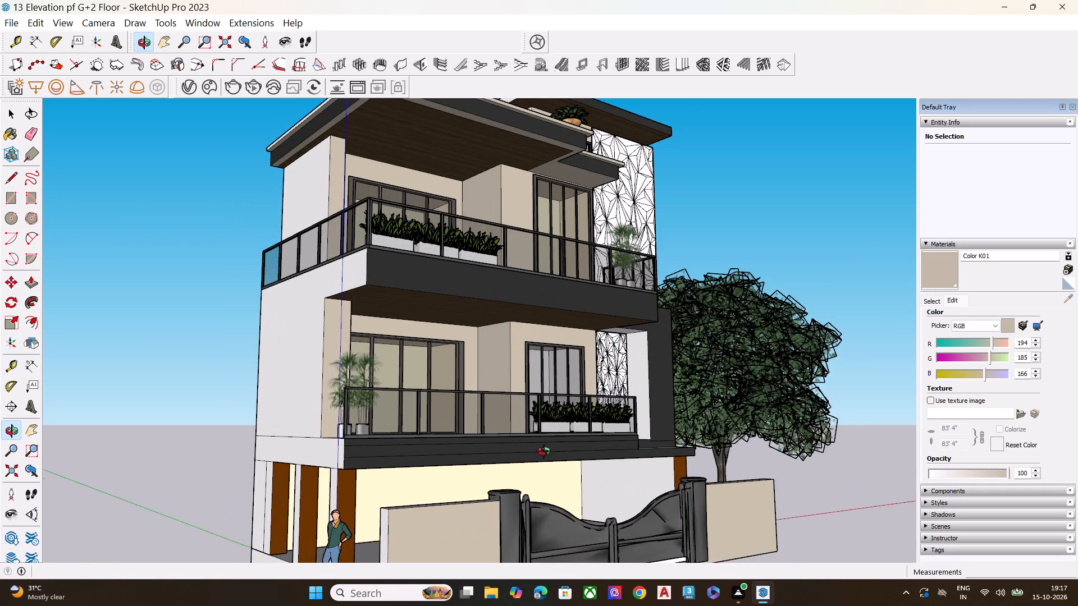
middle_drag(544, 451, 236, 439)
middle_drag(591, 437, 534, 603)
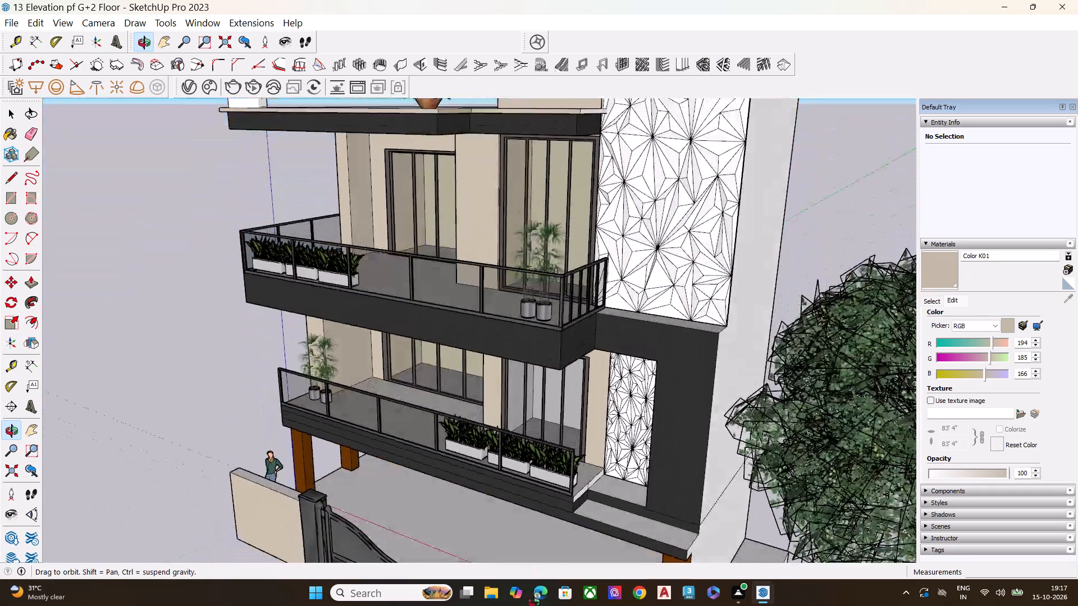
middle_drag(534, 603, 537, 605)
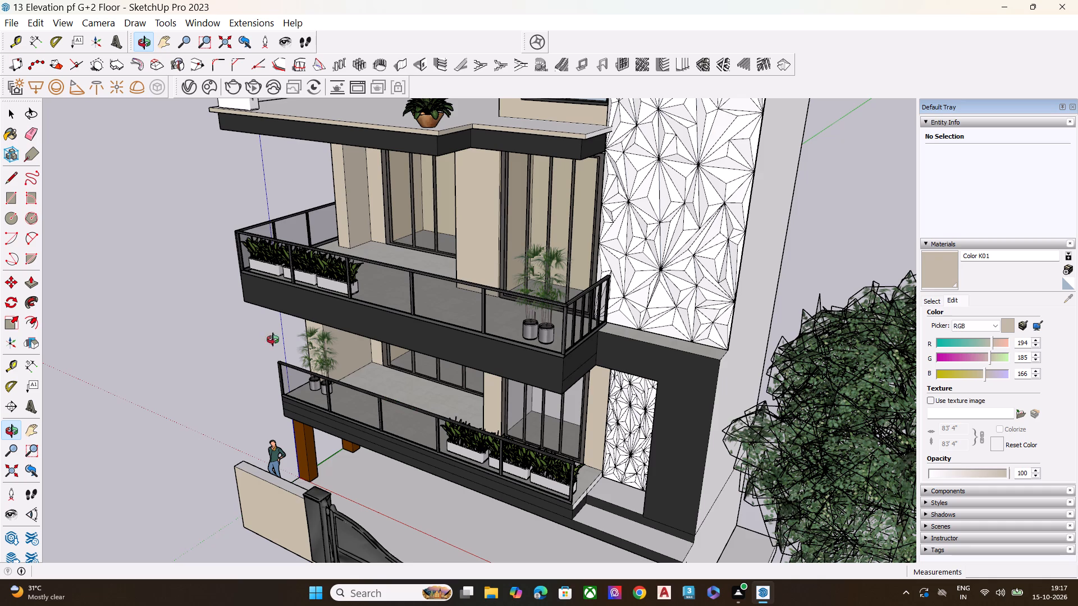
Review the overall house elevation from both front corners, checking the balconies, patterned wall panels and roof overhang.
scroll(577, 338, down, 4)
scroll(584, 353, up, 1)
scroll(584, 358, down, 4)
middle_drag(600, 453, 539, 275)
scroll(539, 275, up, 4)
scroll(539, 275, down, 1)
scroll(539, 275, up, 4)
scroll(538, 276, down, 4)
scroll(506, 305, up, 1)
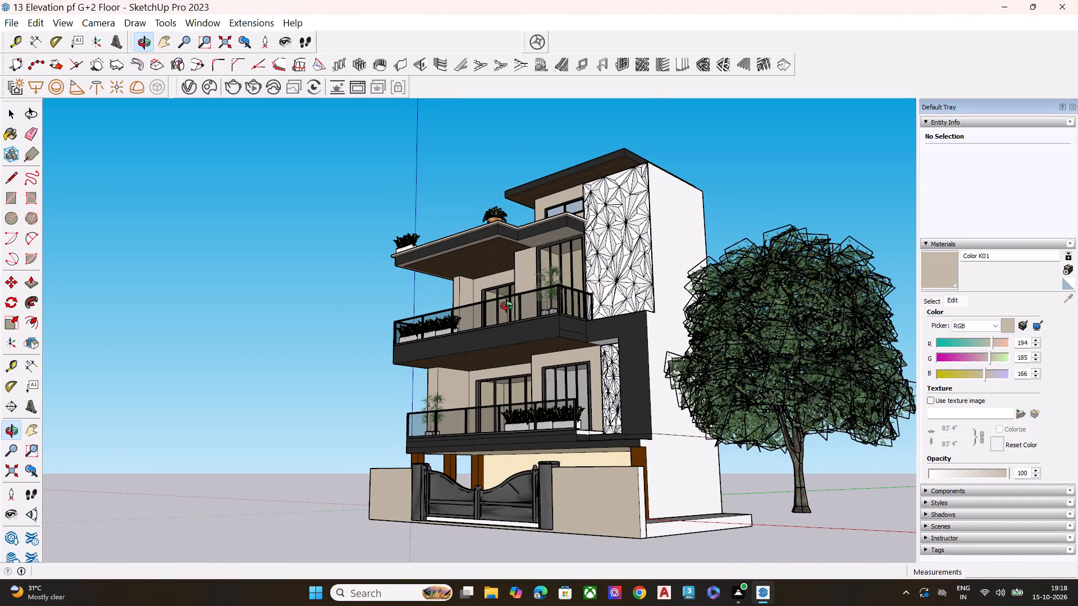
scroll(506, 306, up, 1)
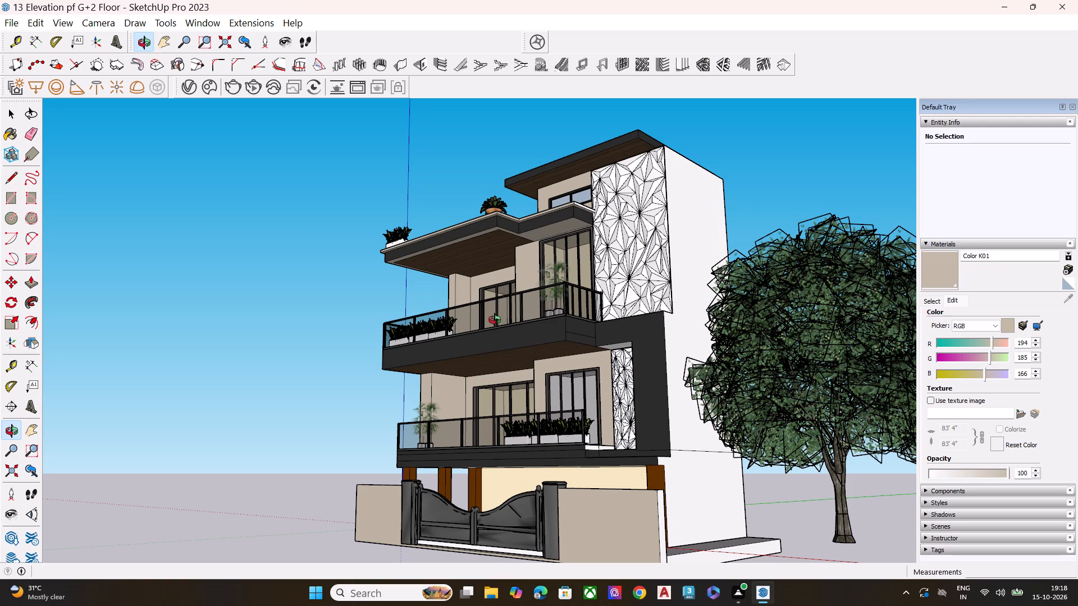
scroll(529, 292, up, 1)
scroll(565, 275, down, 5)
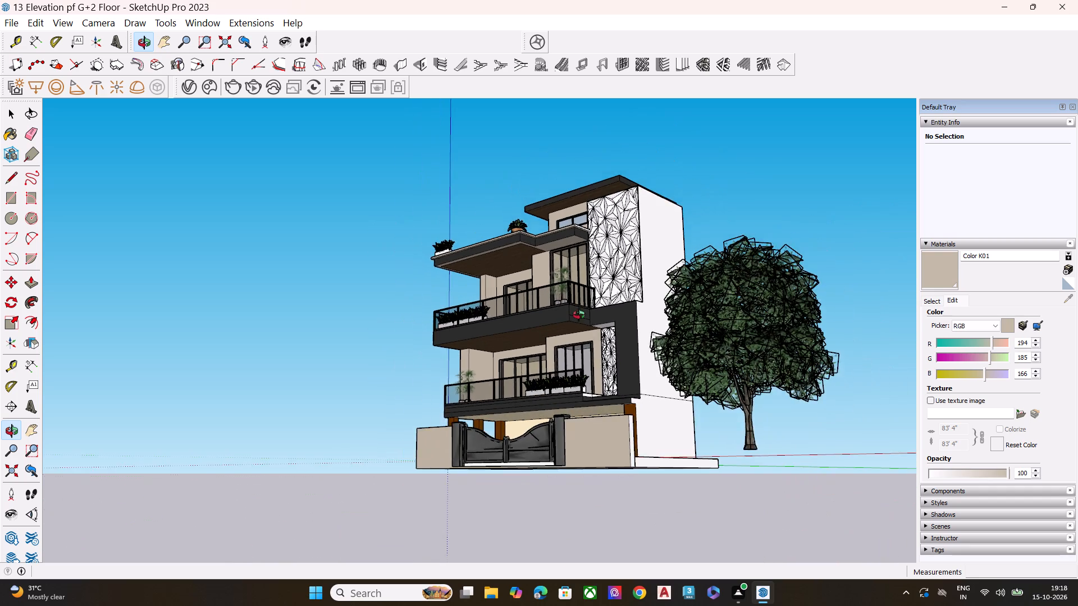
middle_drag(598, 352, 565, 443)
scroll(565, 443, up, 1)
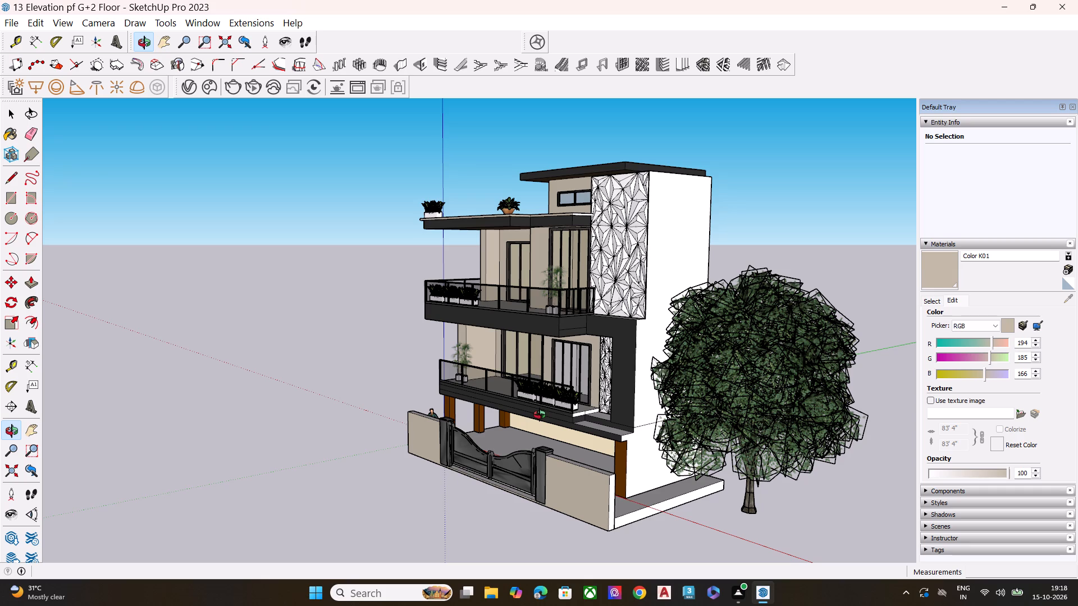
scroll(572, 369, up, 7)
scroll(572, 369, down, 2)
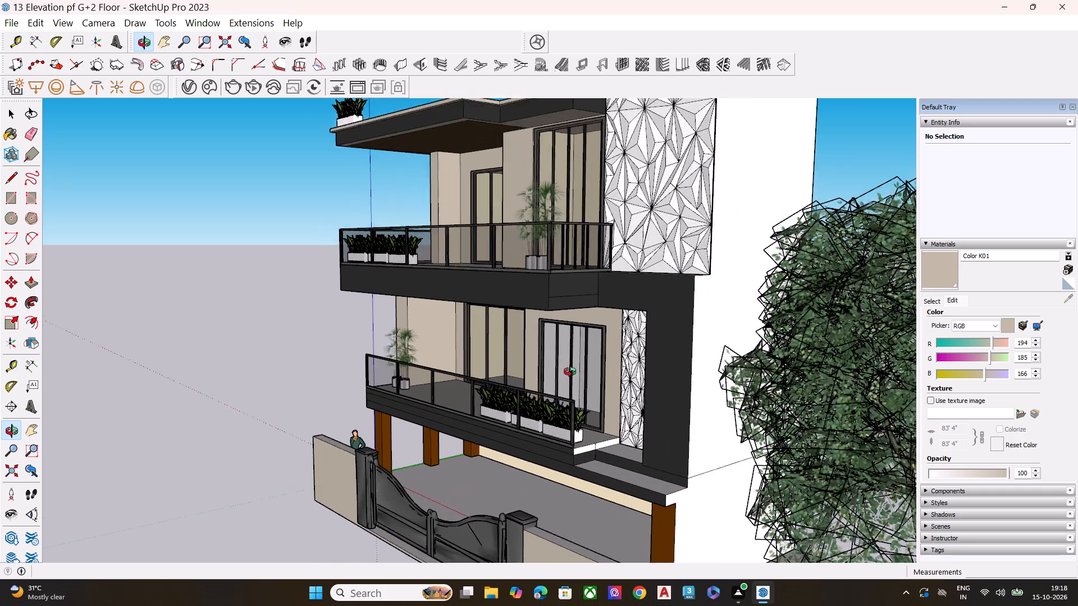
scroll(570, 371, down, 5)
middle_drag(597, 412, 579, 350)
scroll(523, 313, up, 1)
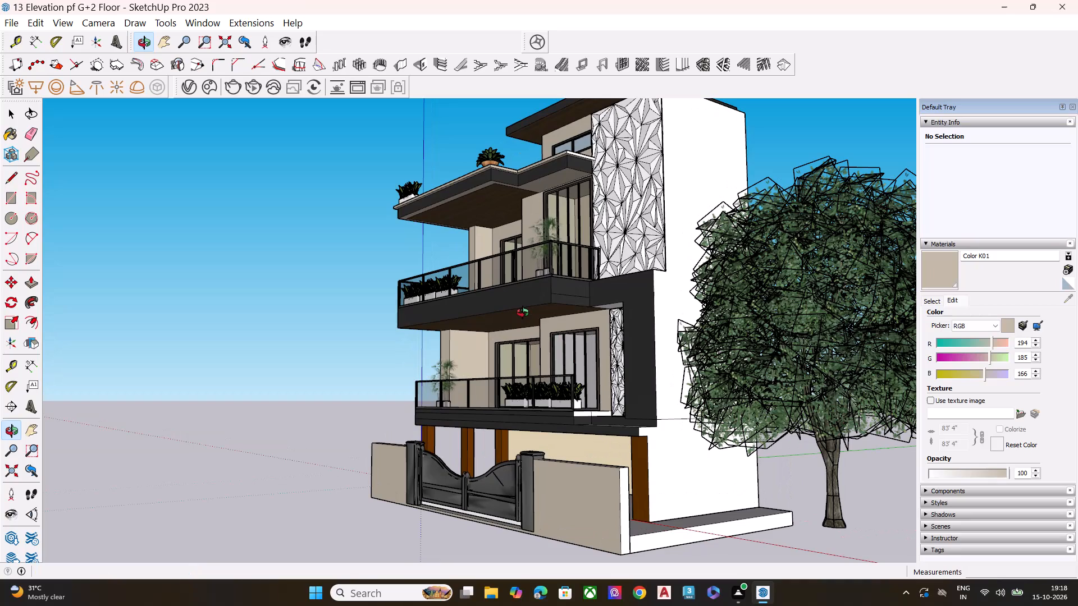
middle_drag(524, 345, 701, 346)
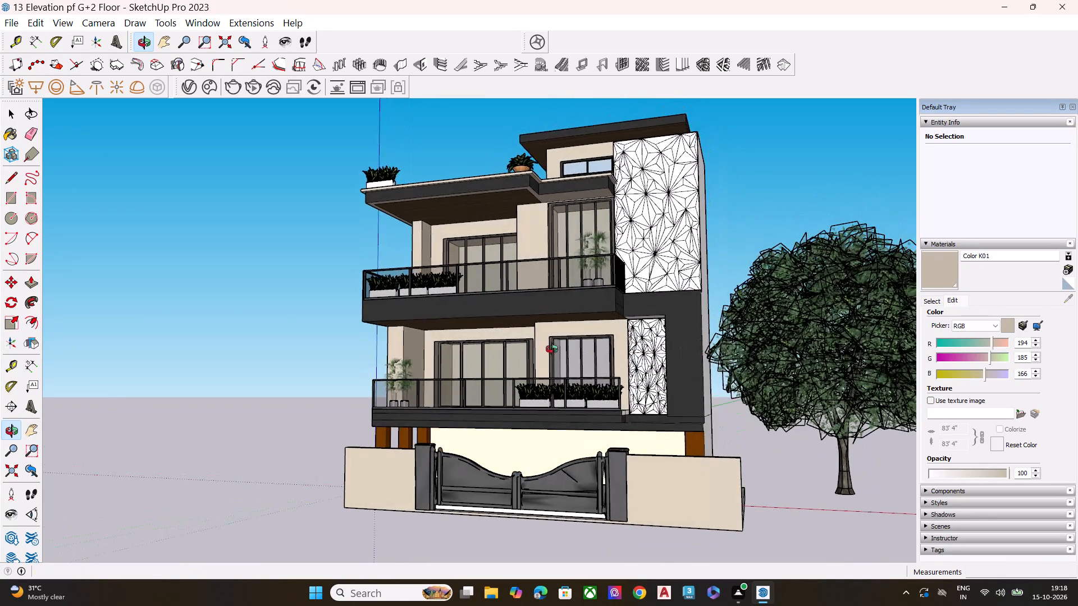
middle_drag(545, 349, 784, 356)
middle_drag(574, 348, 570, 335)
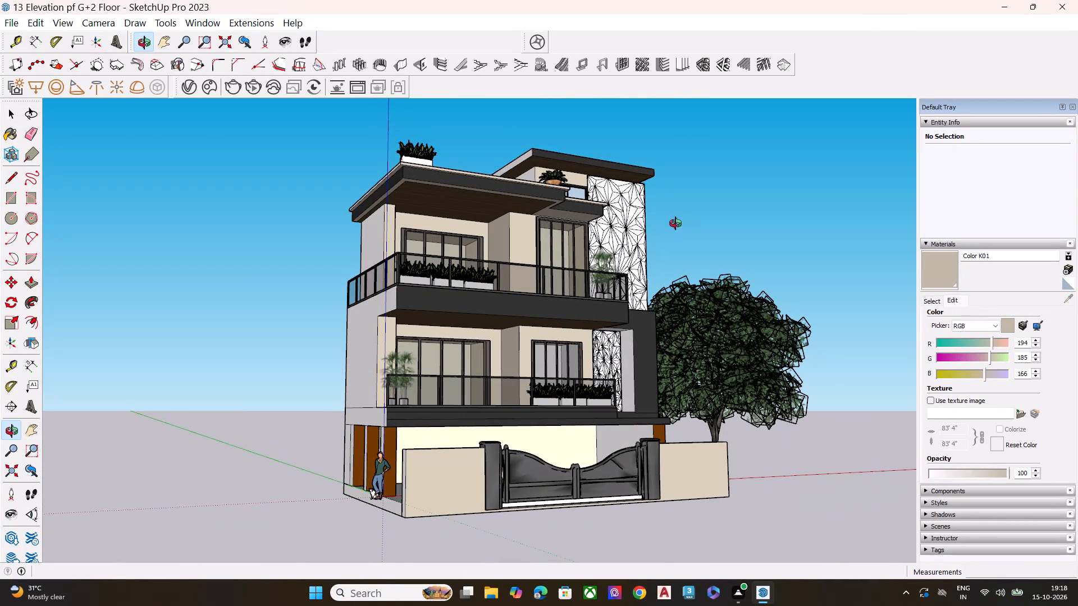
Import the hanging plant model Plant+2.skp from the Downloads folder.
click(0, 12)
click(23, 24)
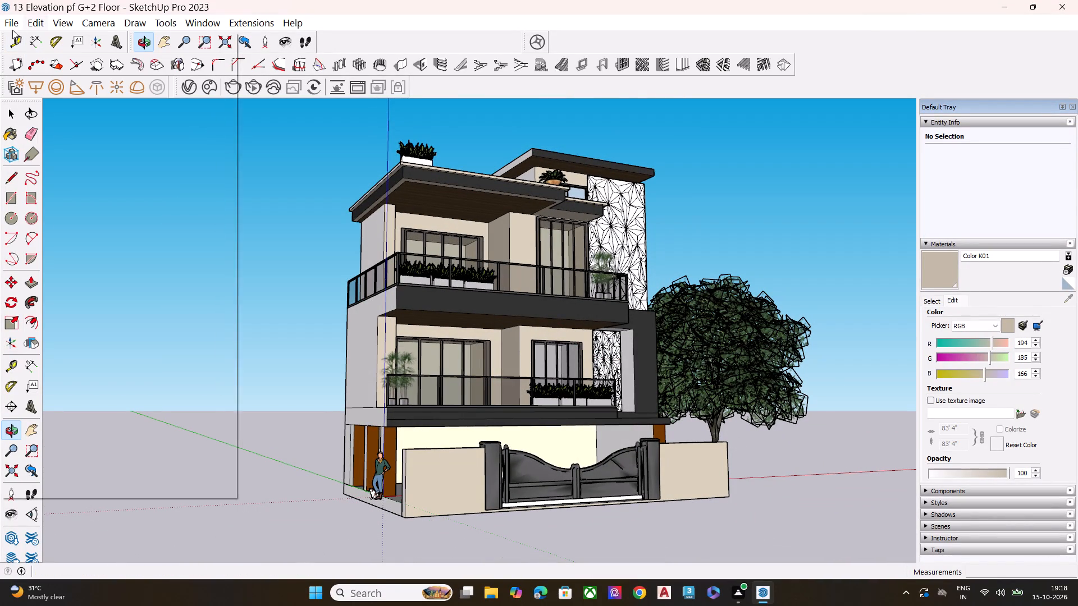
click(12, 30)
click(12, 27)
click(66, 260)
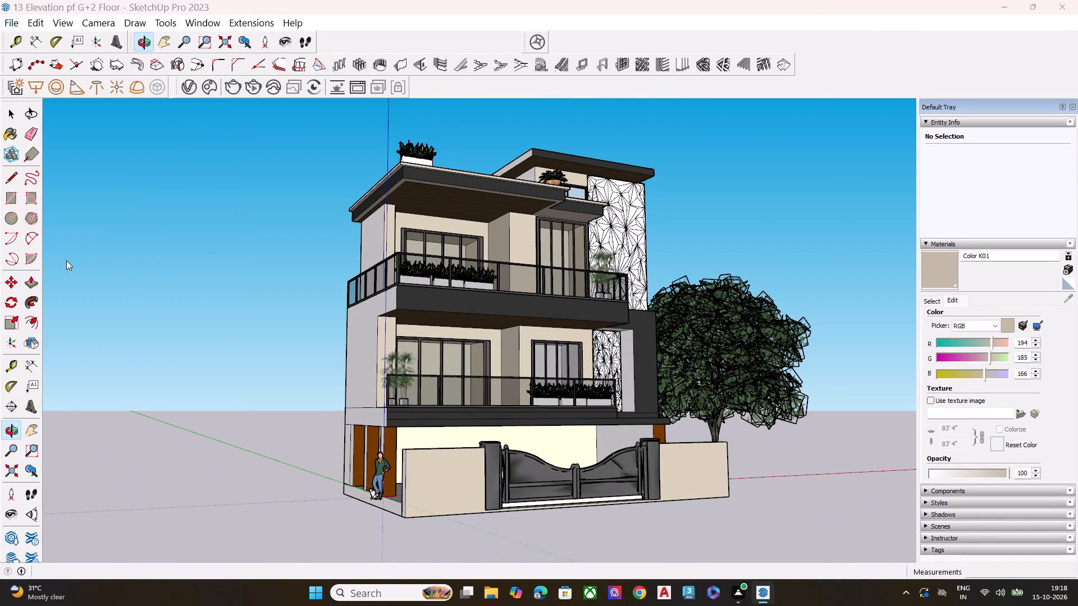
scroll(561, 284, down, 1)
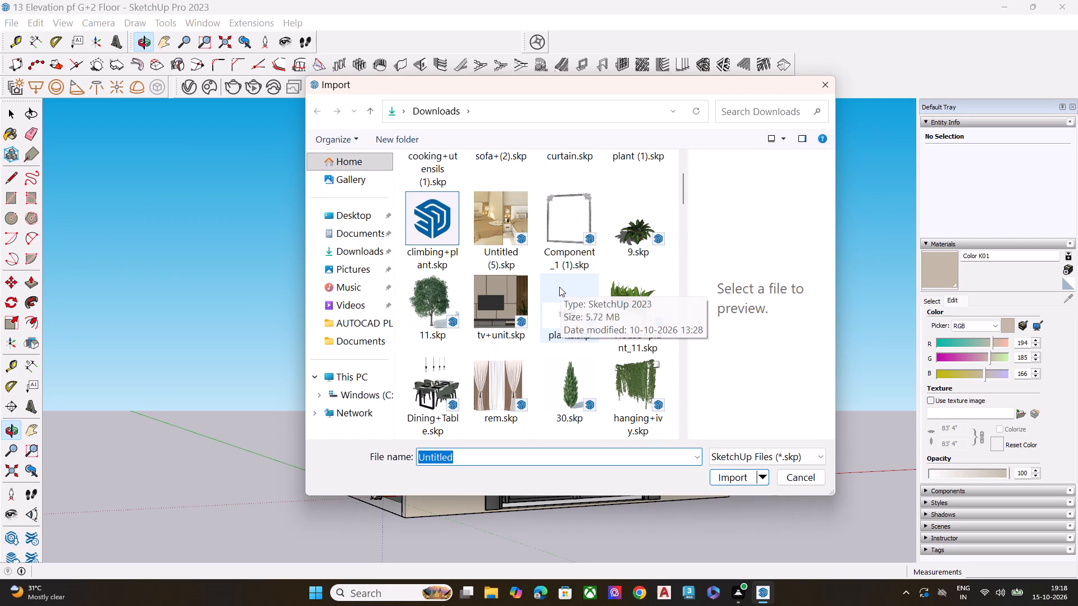
scroll(529, 311, down, 2)
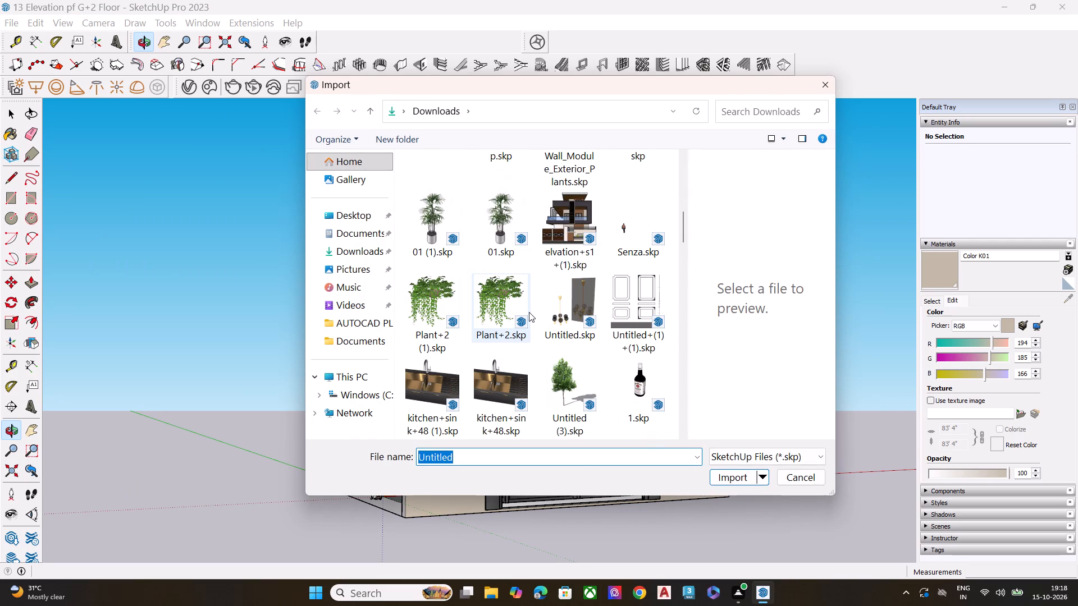
scroll(522, 303, down, 1)
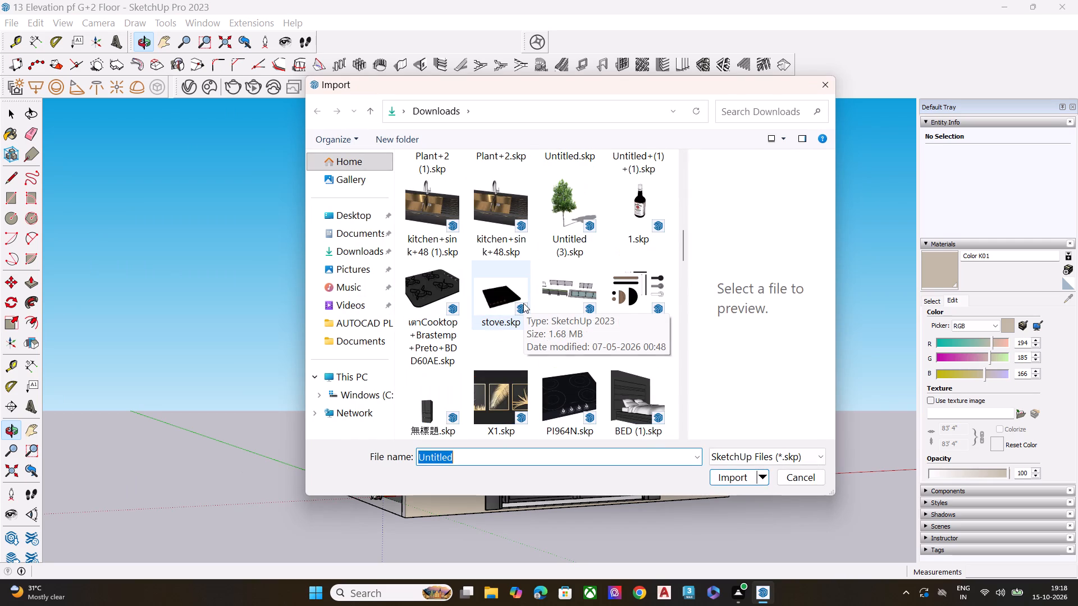
scroll(523, 303, down, 3)
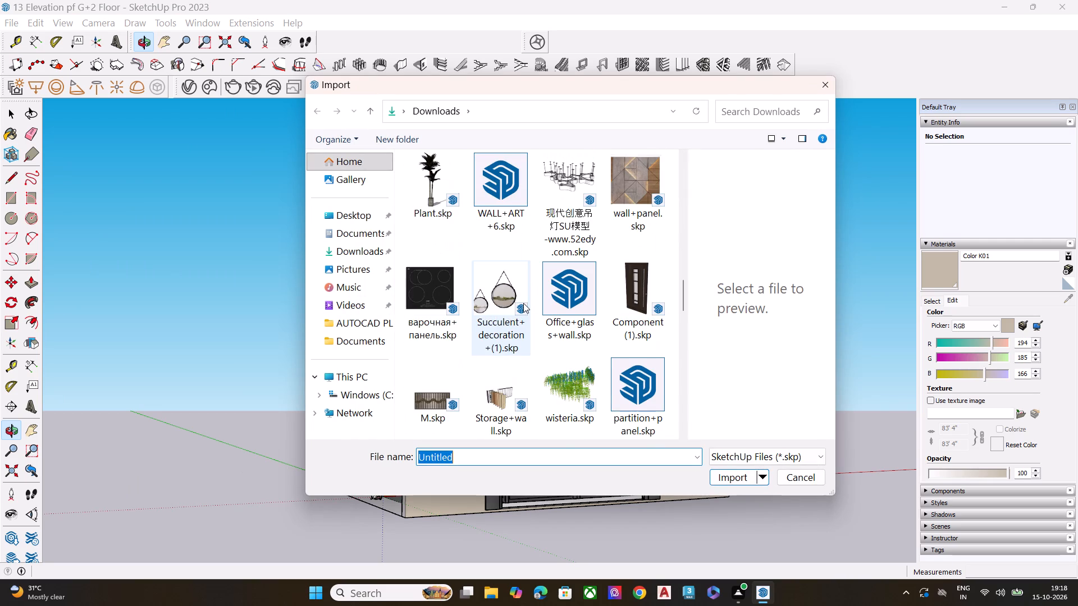
scroll(523, 303, down, 1)
scroll(587, 292, down, 2)
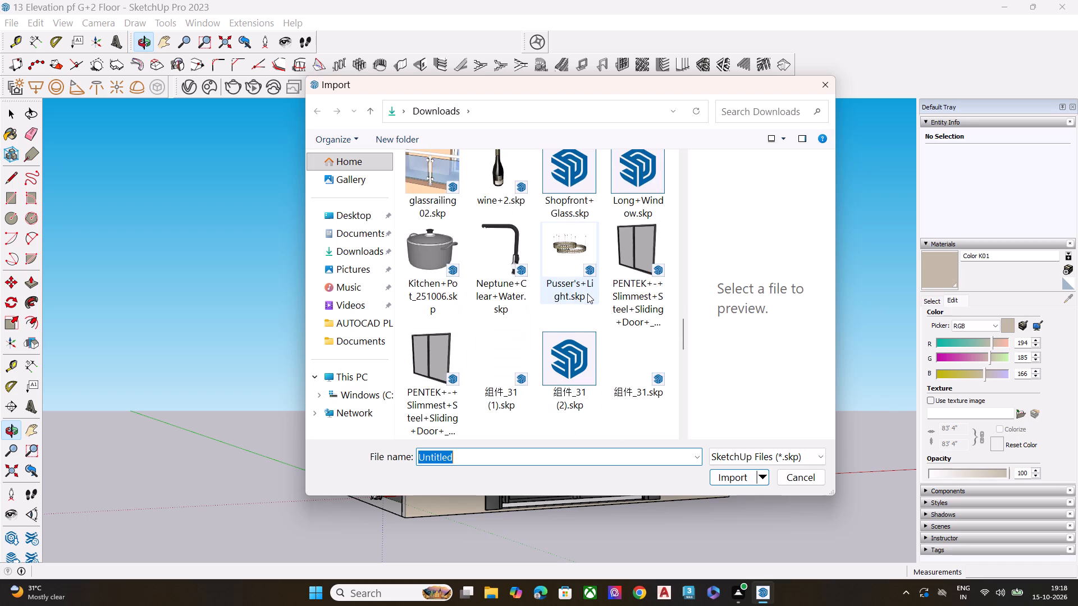
scroll(587, 293, down, 5)
scroll(585, 299, up, 2)
scroll(585, 299, down, 1)
scroll(585, 299, up, 1)
scroll(585, 299, down, 1)
scroll(585, 299, up, 9)
scroll(505, 311, up, 2)
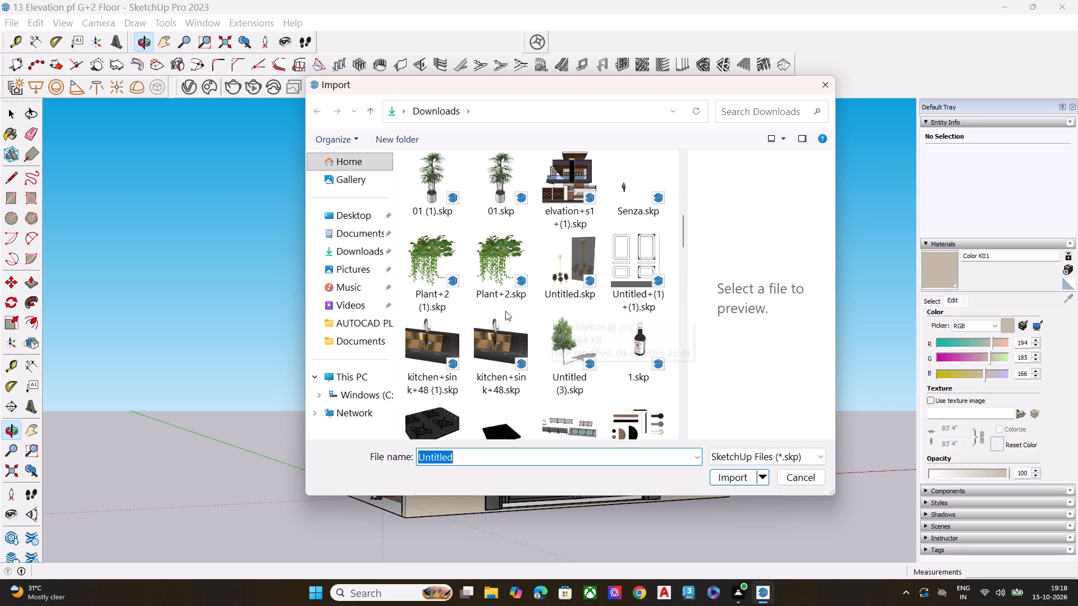
click(490, 255)
click(734, 475)
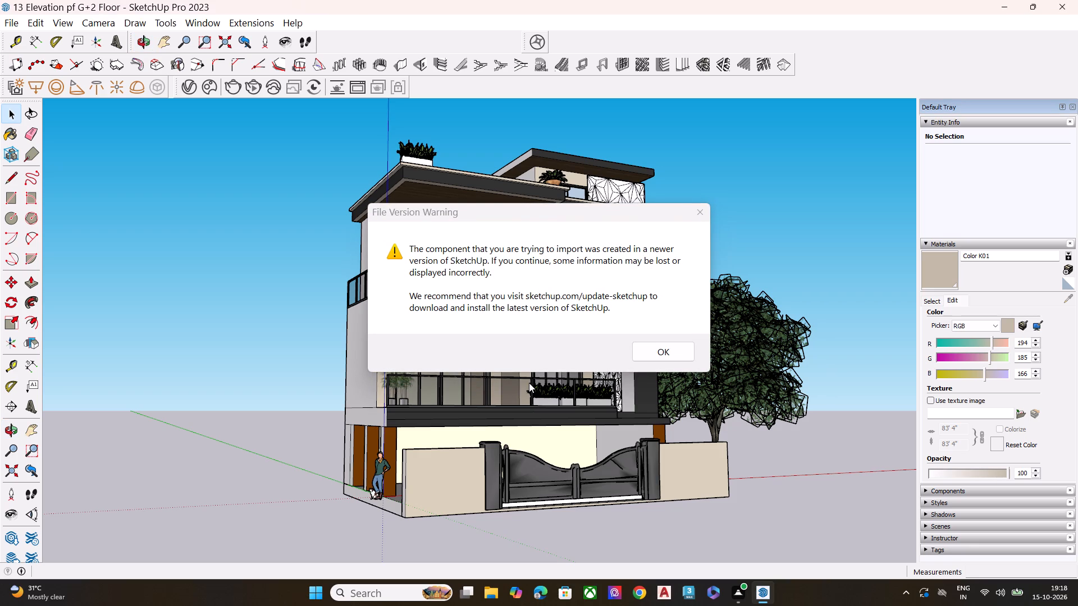
click(661, 345)
Place the imported hanging plant at the front outer corner of the roof slab above the second-floor balcony.
middle_drag(447, 222, 472, 260)
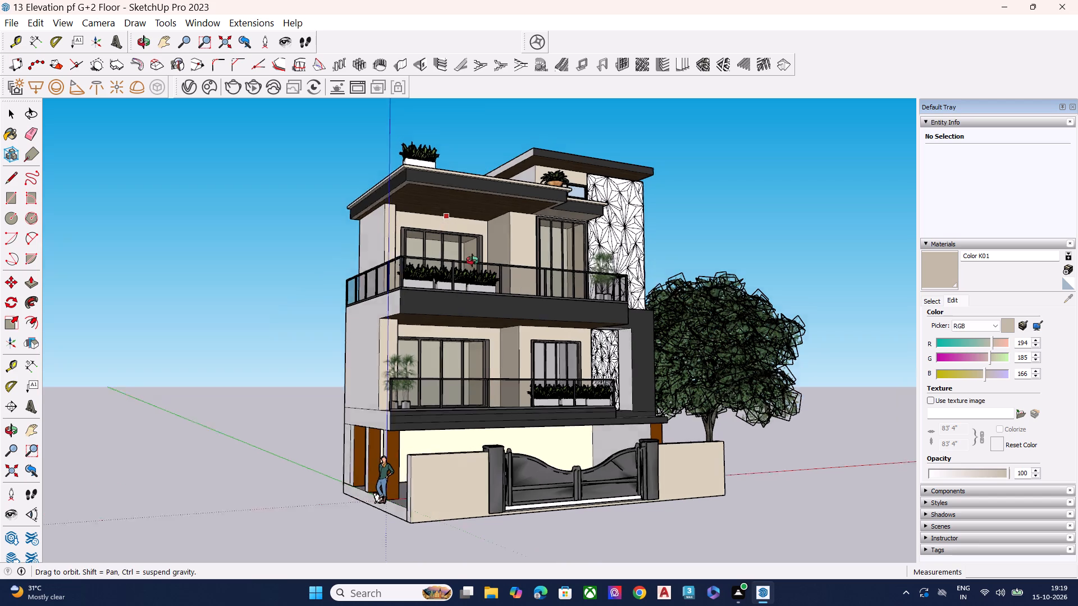
middle_drag(472, 260, 675, 301)
scroll(547, 251, up, 8)
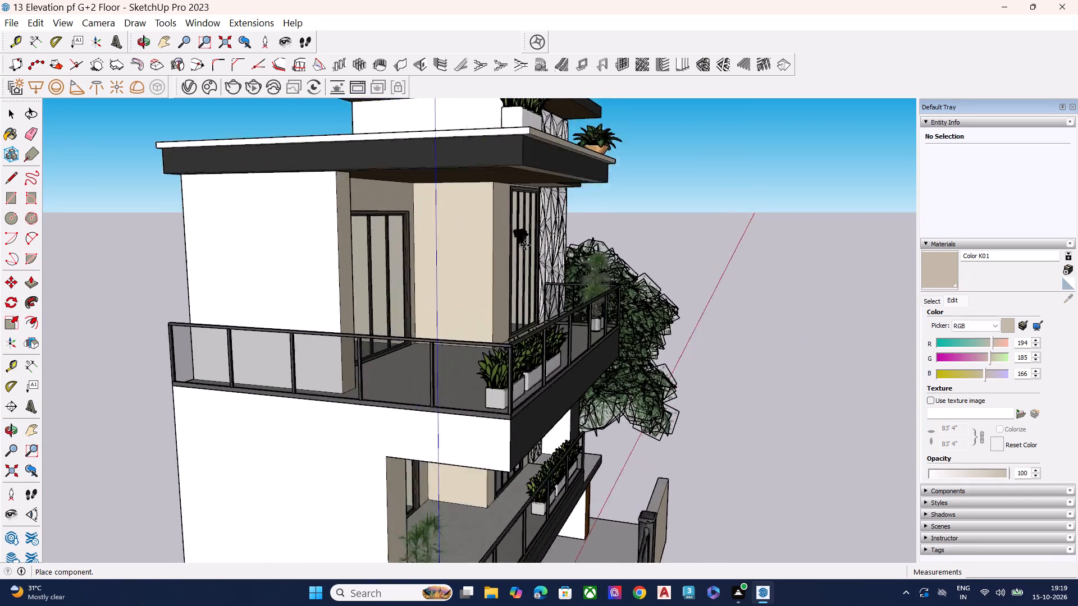
middle_drag(501, 209, 502, 145)
scroll(505, 157, up, 1)
scroll(529, 200, down, 8)
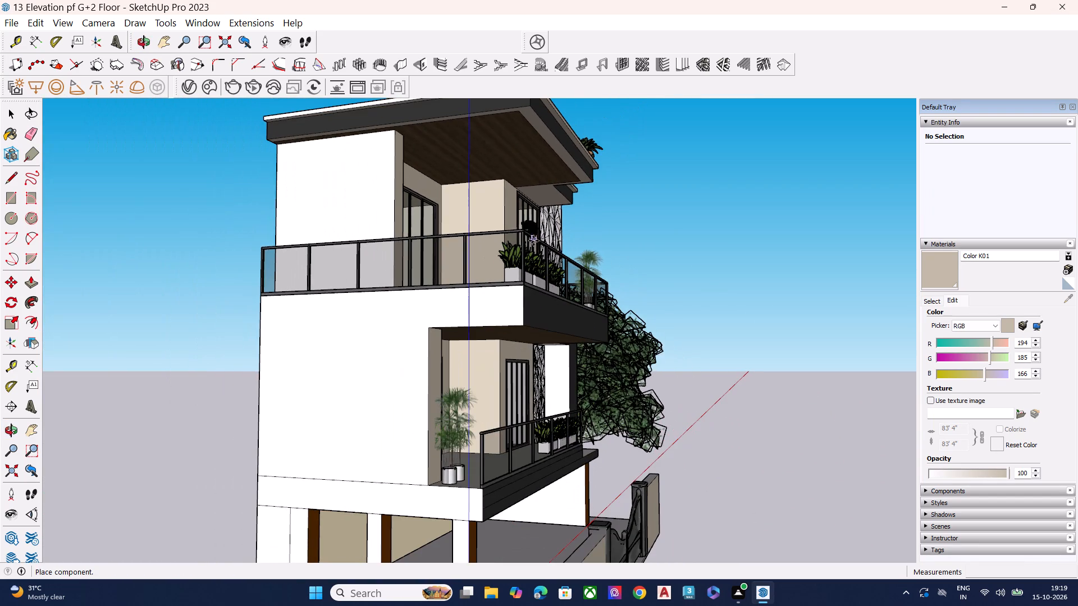
scroll(511, 114, up, 10)
scroll(558, 148, down, 1)
scroll(545, 241, down, 5)
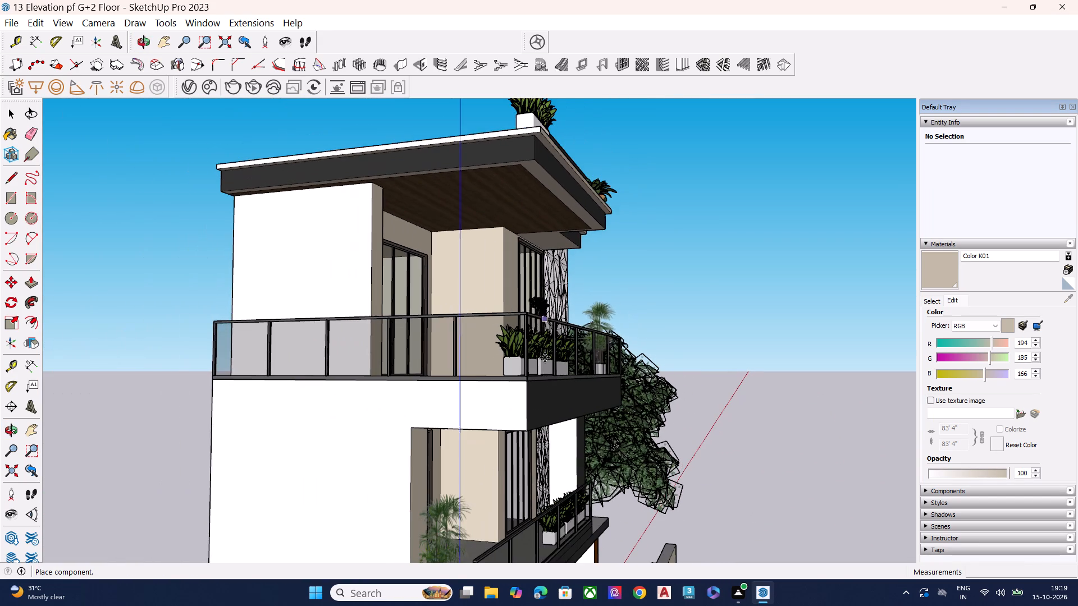
scroll(545, 357, down, 2)
middle_drag(589, 290, 592, 346)
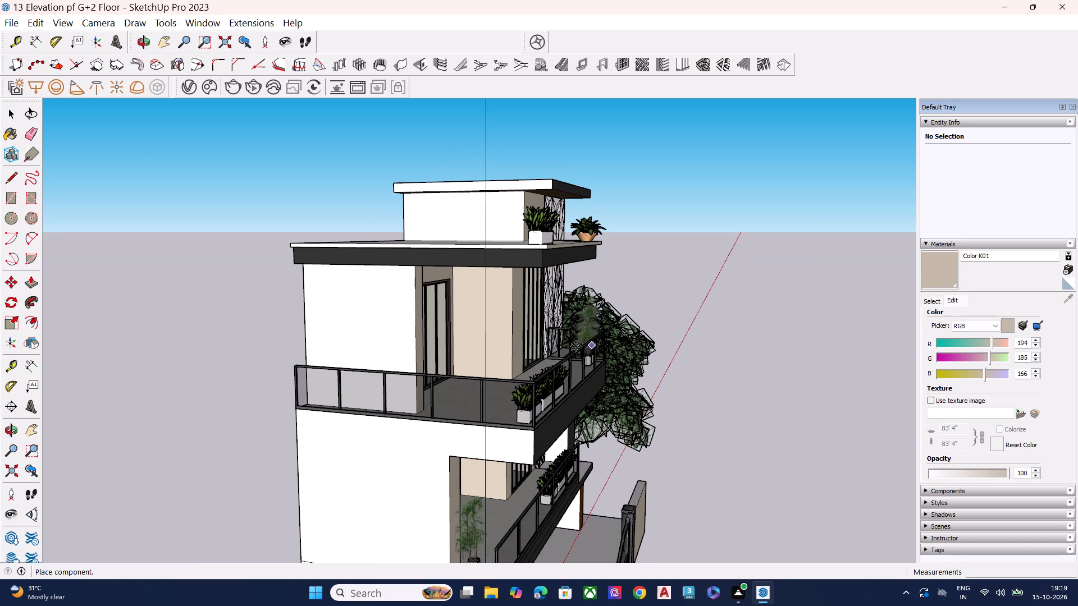
middle_drag(526, 315, 264, 276)
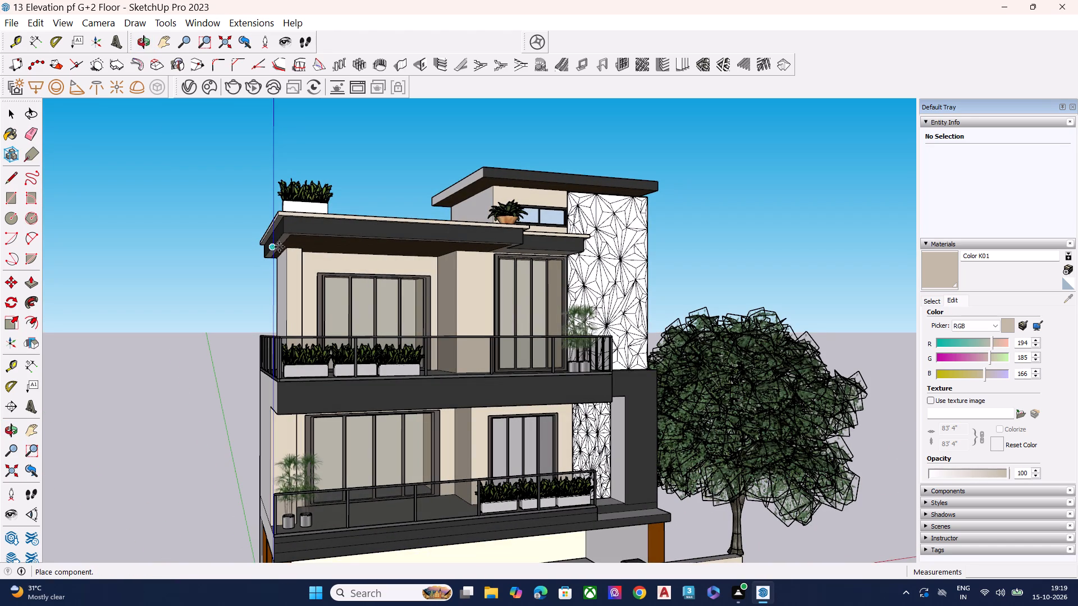
click(286, 239)
Move the hanging plant down about 1' 8 3/4", from the roof slab's top corner to its bottom corner, so it hangs beneath the slab.
middle_drag(341, 241, 509, 165)
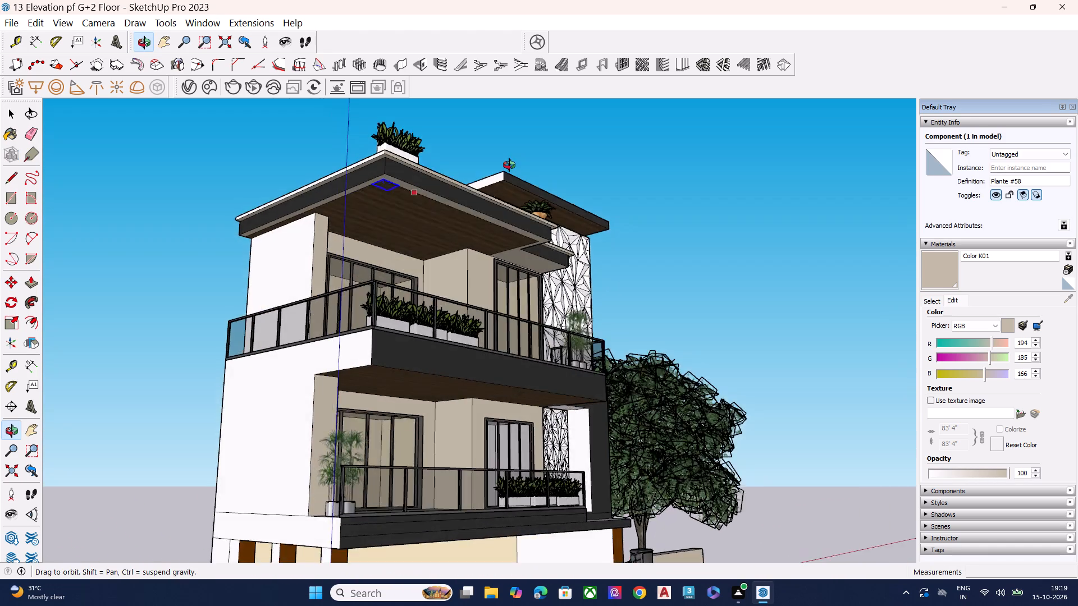
middle_drag(509, 165, 509, 164)
scroll(475, 171, up, 6)
middle_drag(406, 171, 421, 208)
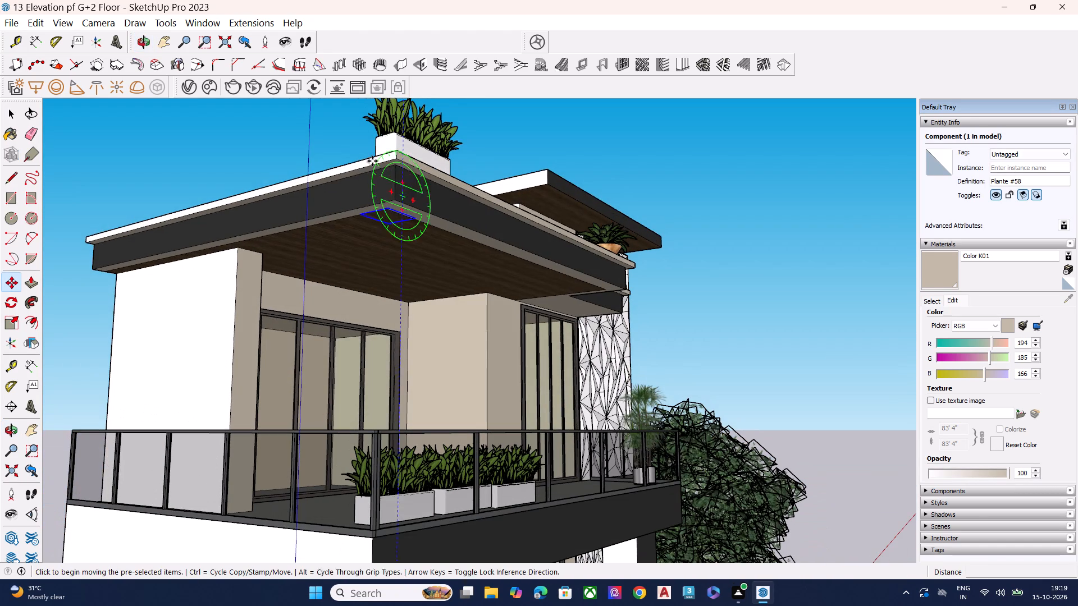
key(m)
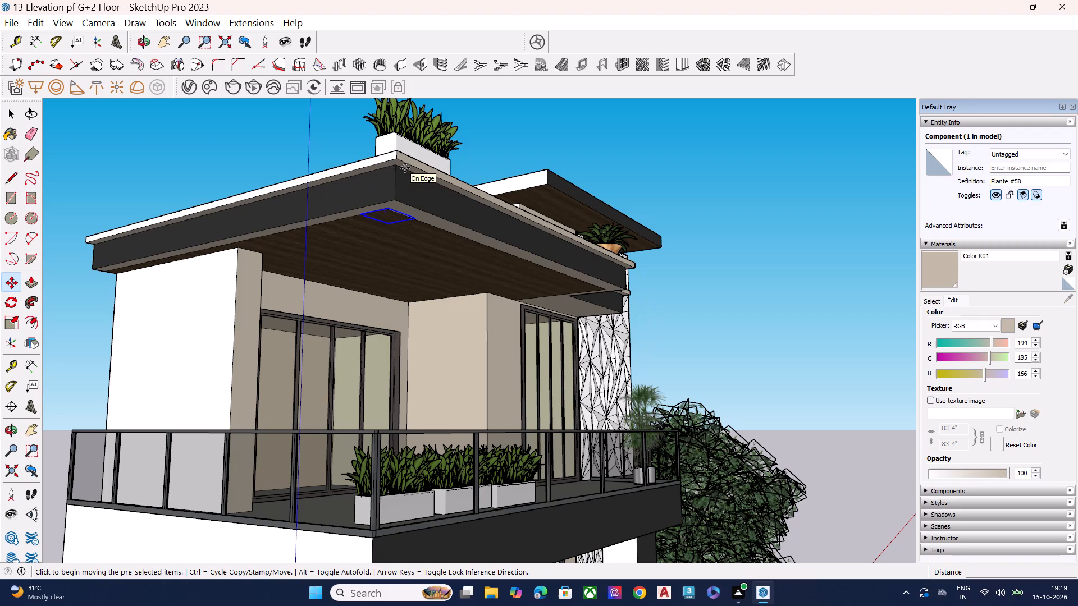
click(395, 161)
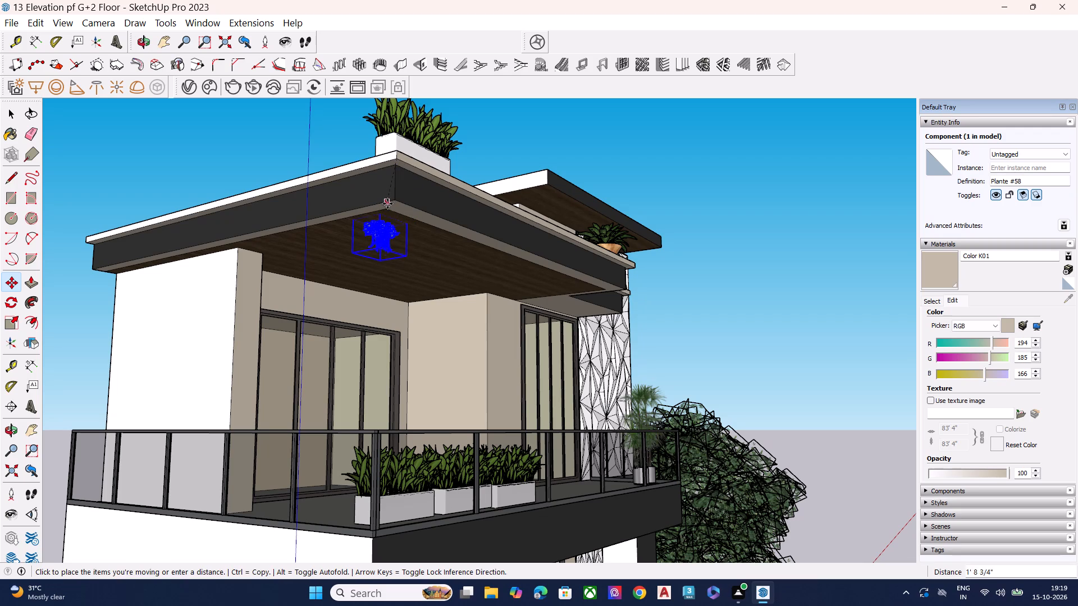
click(392, 204)
Examine the hanging plant's position against the wooden soffit and fascia at the roof slab corner.
middle_drag(405, 237, 313, 299)
scroll(330, 293, up, 2)
scroll(313, 299, down, 1)
scroll(307, 299, up, 4)
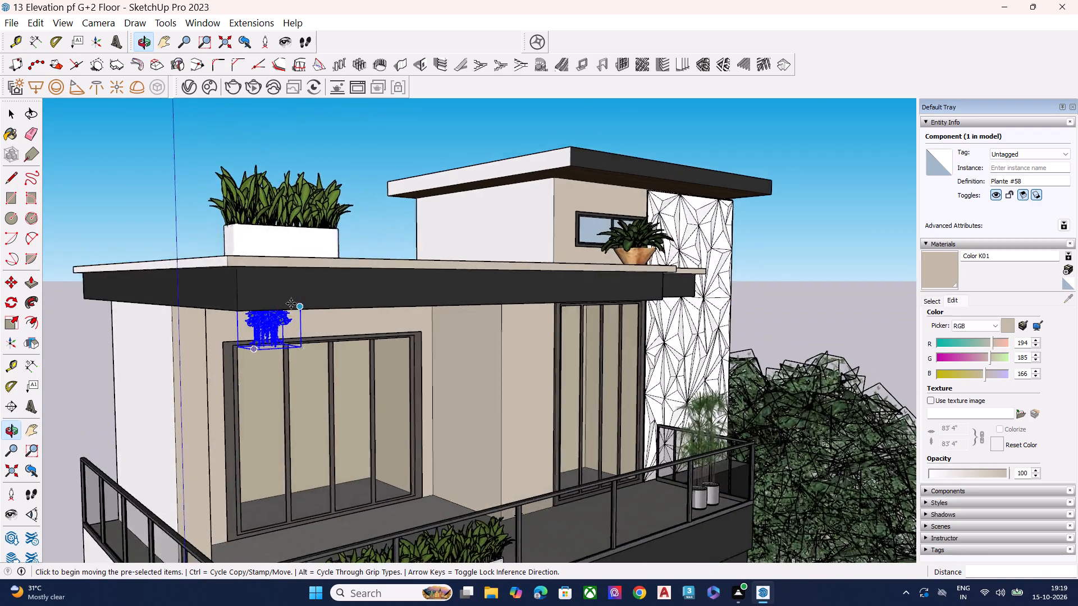
scroll(291, 304, up, 4)
middle_drag(263, 337, 195, 290)
scroll(195, 290, up, 6)
scroll(195, 290, down, 1)
scroll(195, 290, up, 1)
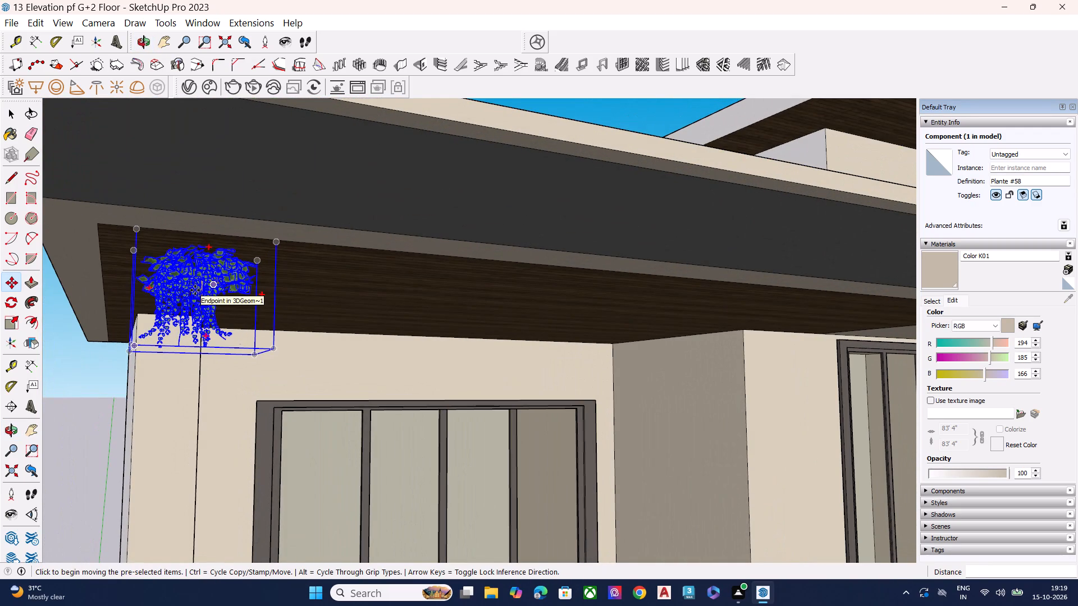
Scale the hanging plant under the roof slab to about 1.45 times its height and stretch it slightly wider horizontally.
key(s)
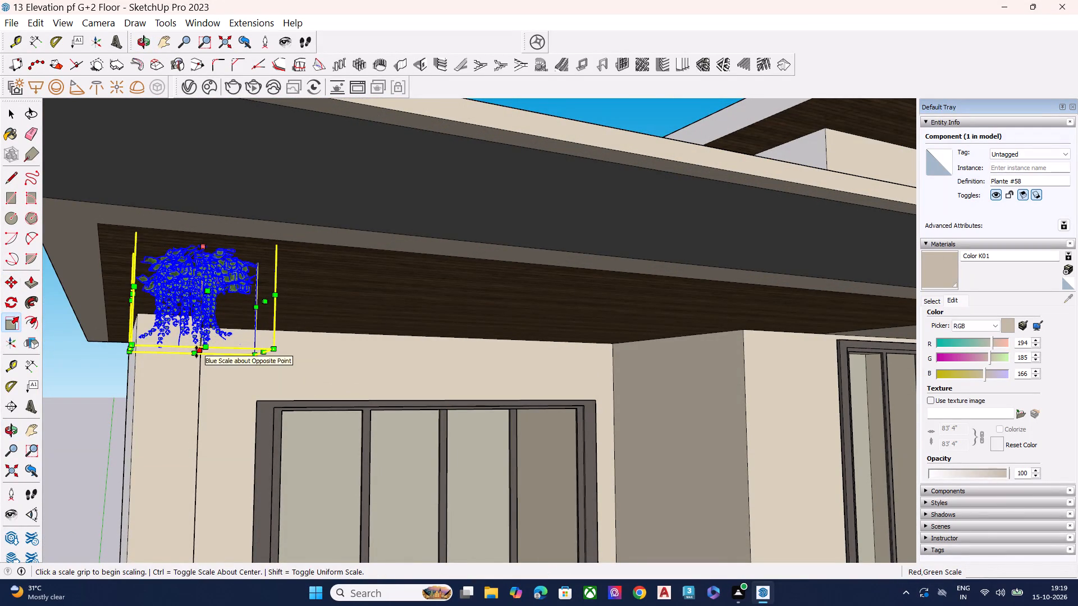
click(197, 352)
drag(193, 393, 193, 398)
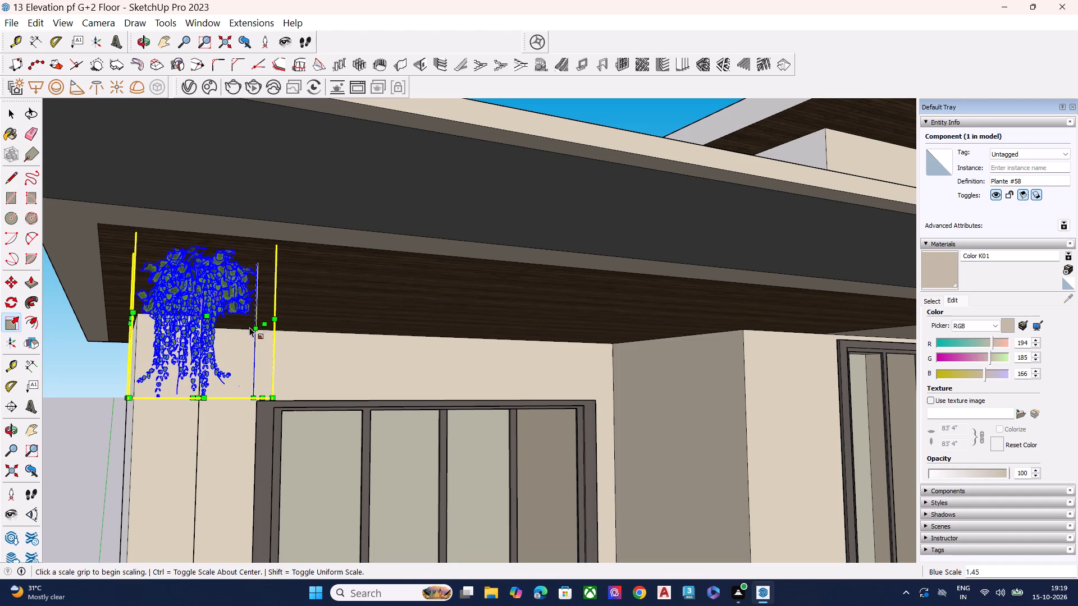
click(263, 323)
click(289, 336)
click(221, 318)
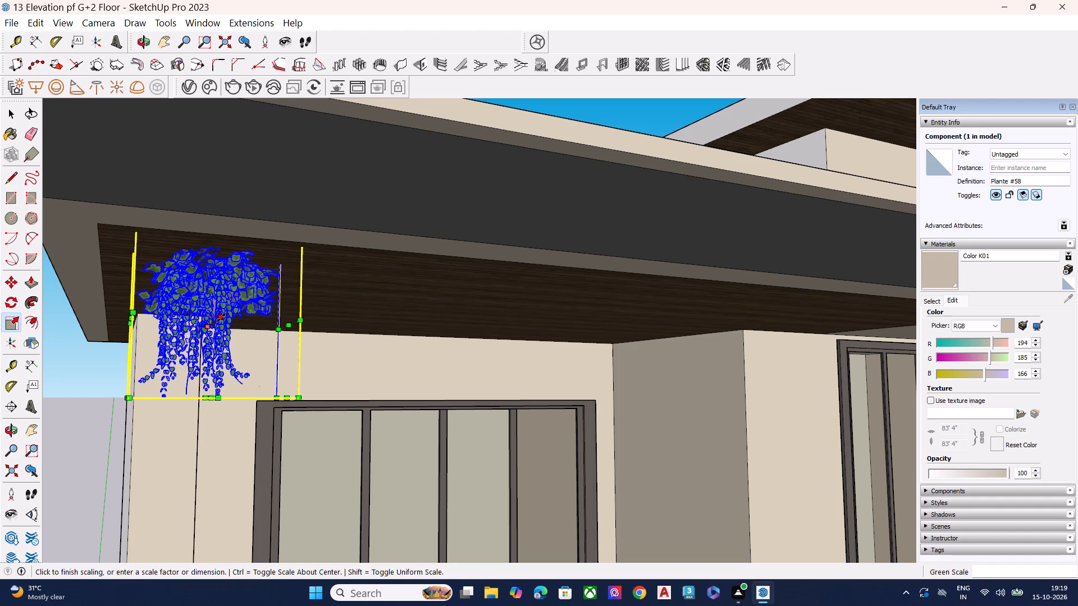
click(230, 308)
middle_drag(236, 302, 474, 222)
middle_drag(482, 219, 507, 200)
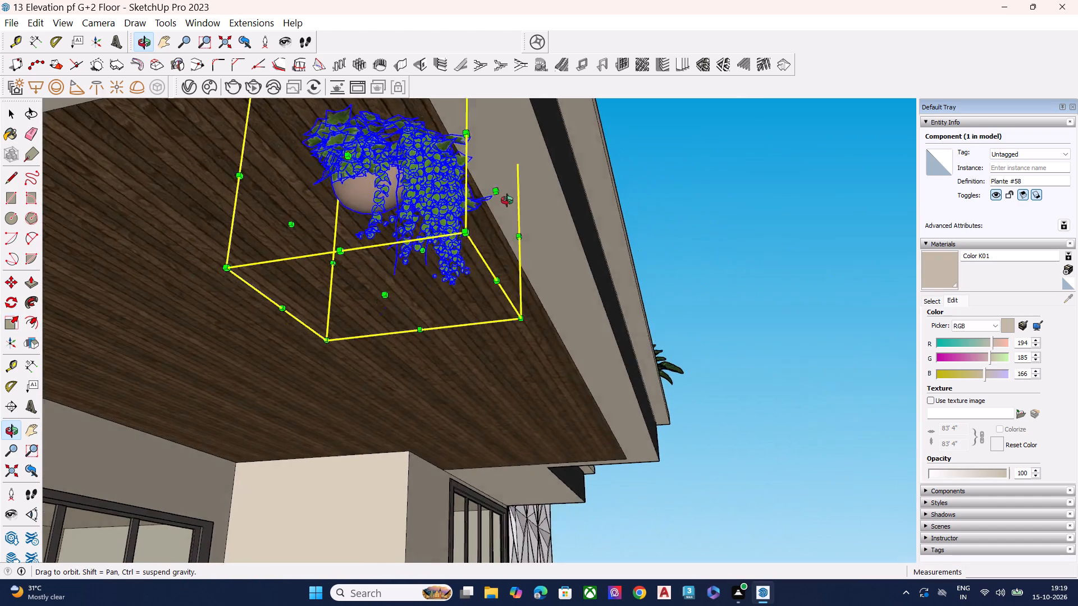
middle_drag(507, 200, 778, 407)
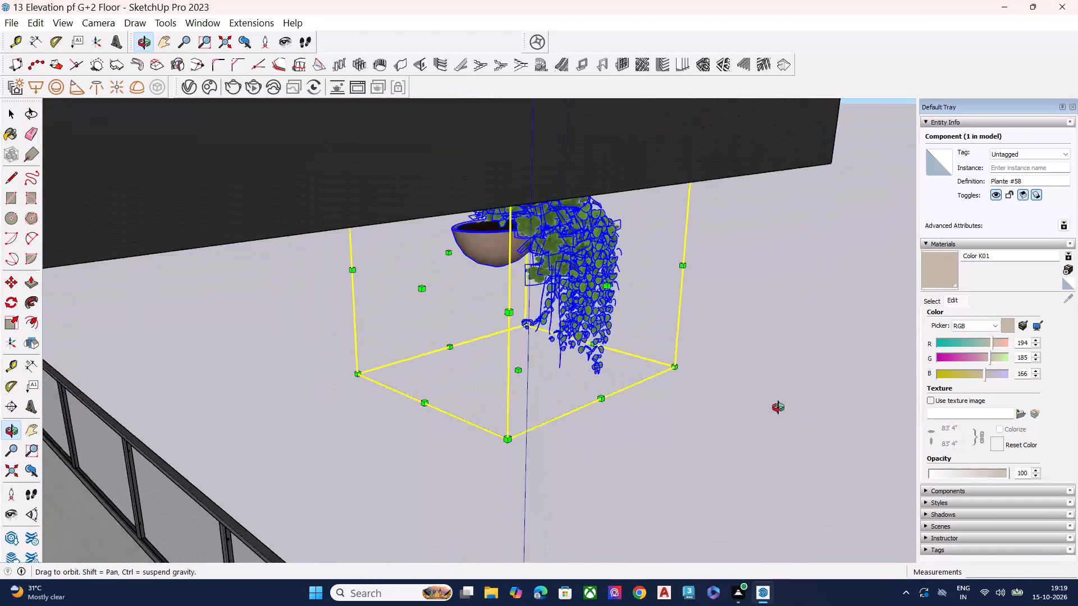
middle_drag(778, 407, 111, 348)
middle_drag(383, 370, 298, 349)
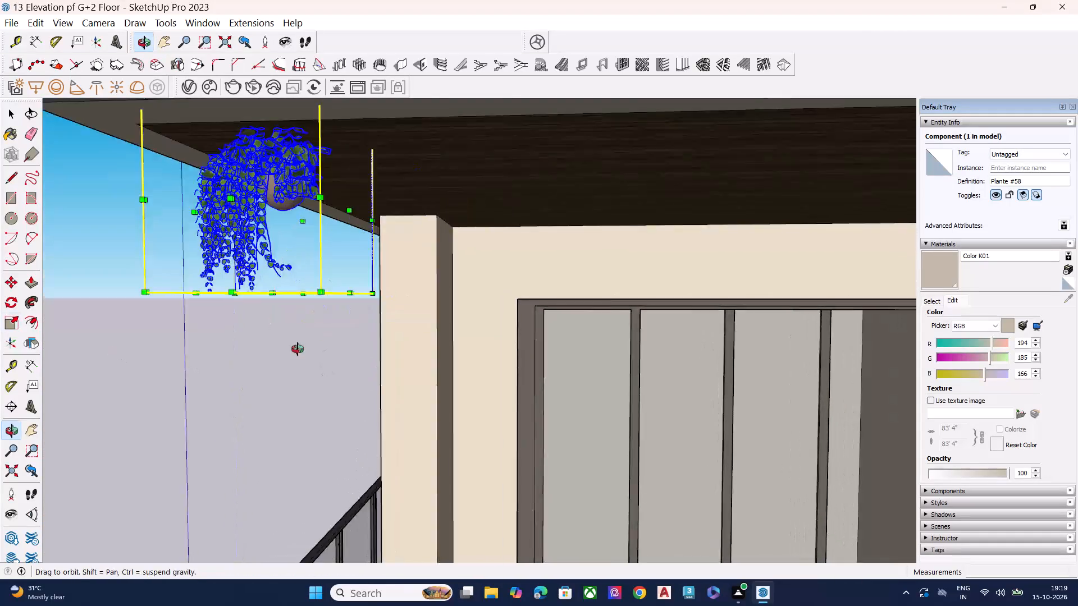
middle_drag(298, 349, 279, 346)
scroll(462, 337, down, 11)
key(space)
key(space)
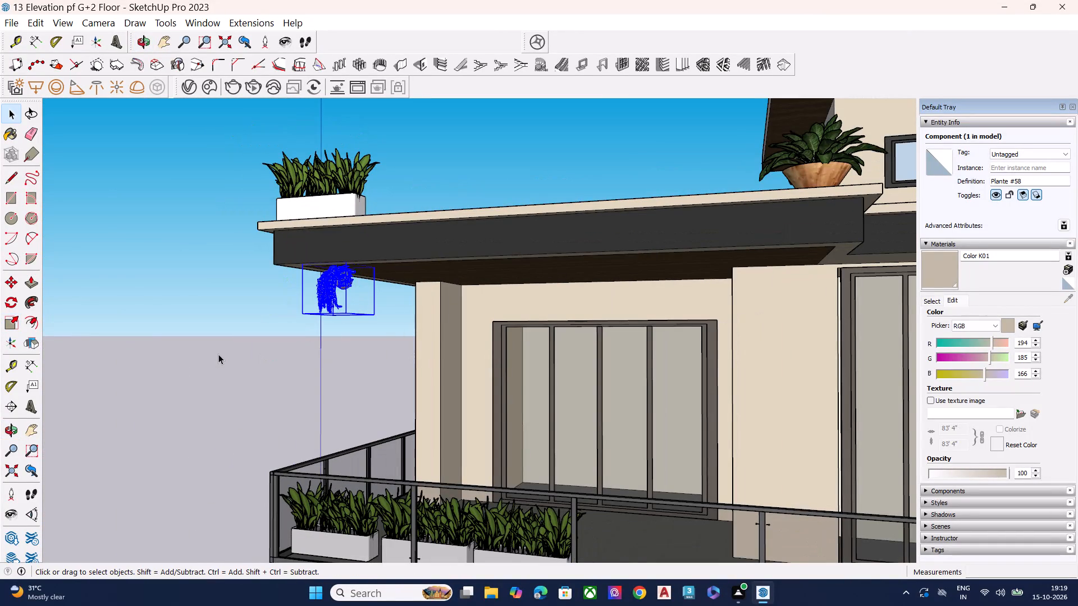
Copy the hanging plant about 18' 4 3/4" along the roof slab's front edge to the slab's inner step corner.
text(m)
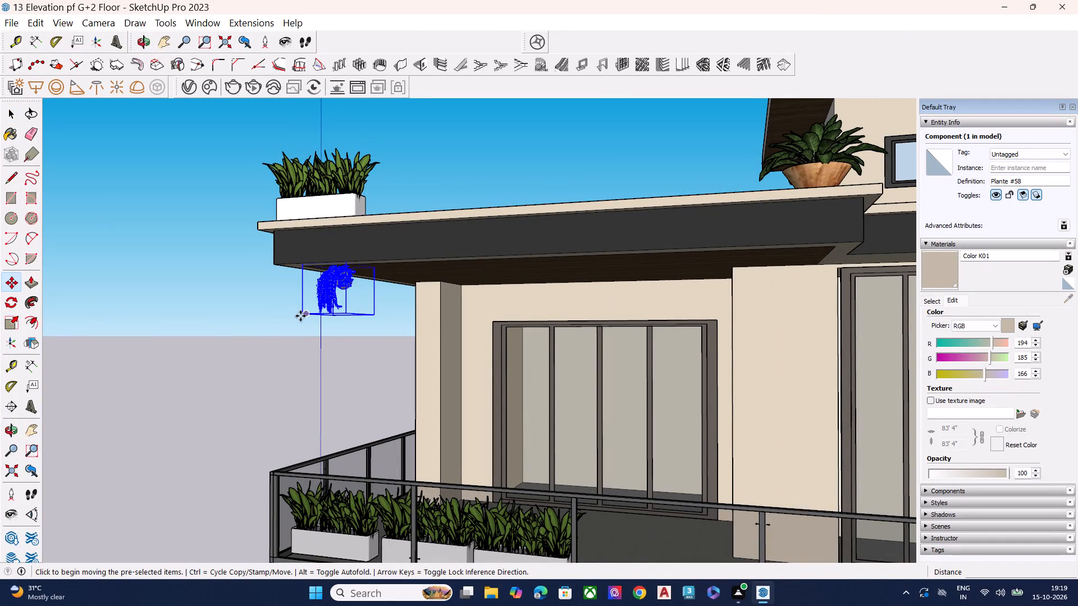
scroll(302, 311, up, 6)
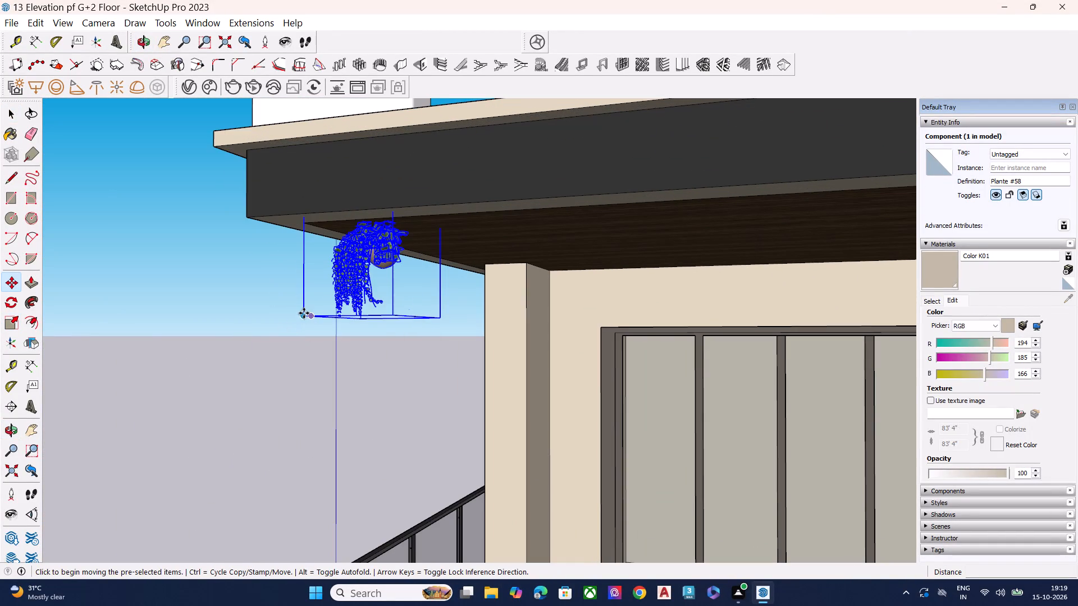
click(304, 313)
click(304, 313)
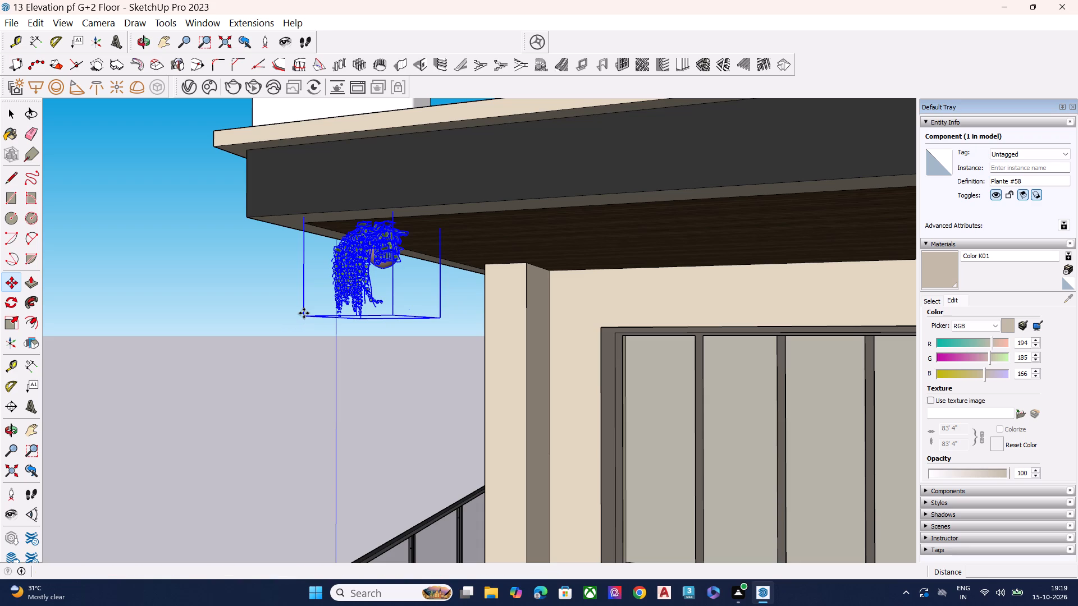
click(301, 316)
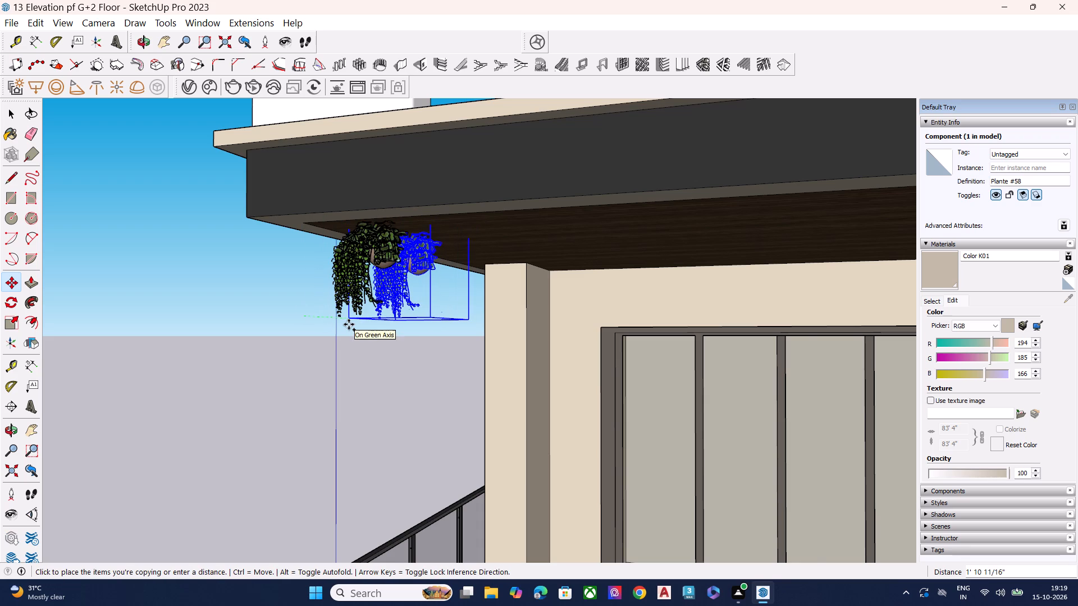
scroll(219, 340, down, 8)
scroll(127, 347, down, 4)
scroll(549, 354, up, 3)
scroll(558, 347, down, 1)
scroll(558, 347, up, 2)
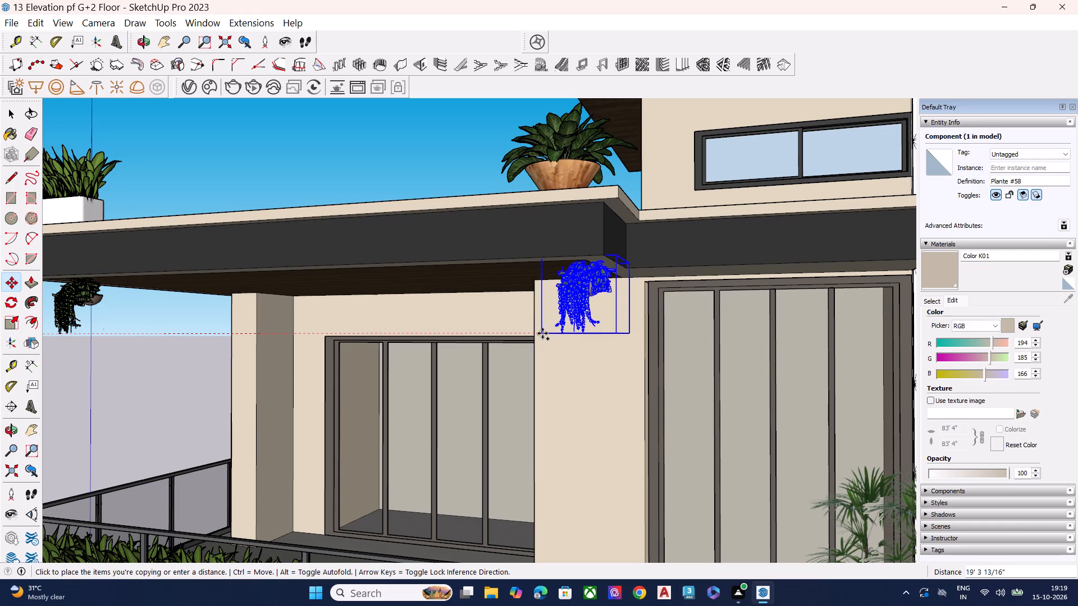
middle_drag(519, 340, 492, 352)
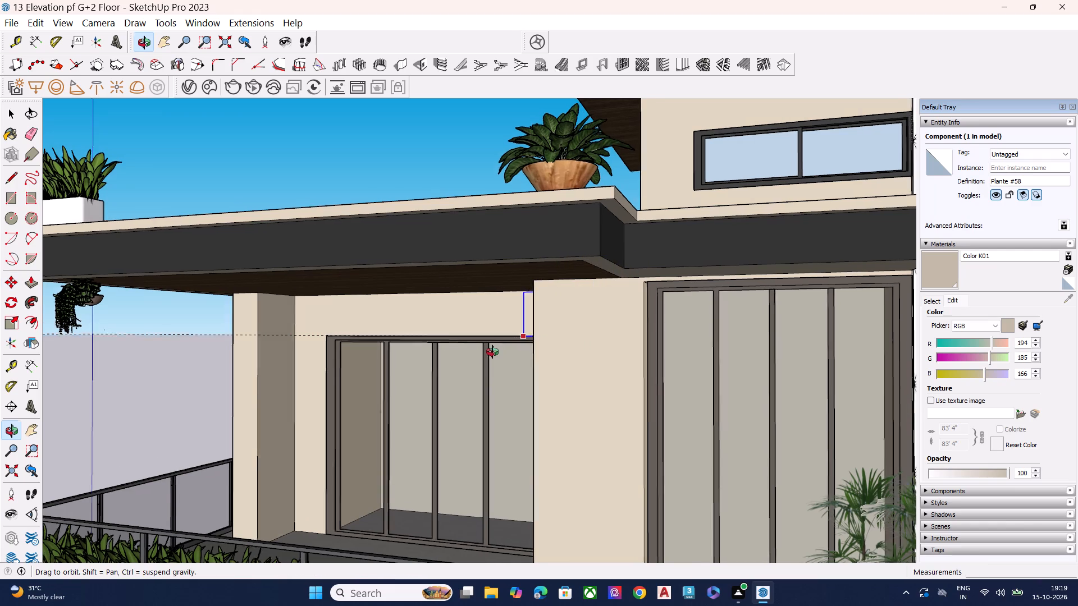
middle_drag(492, 352, 392, 388)
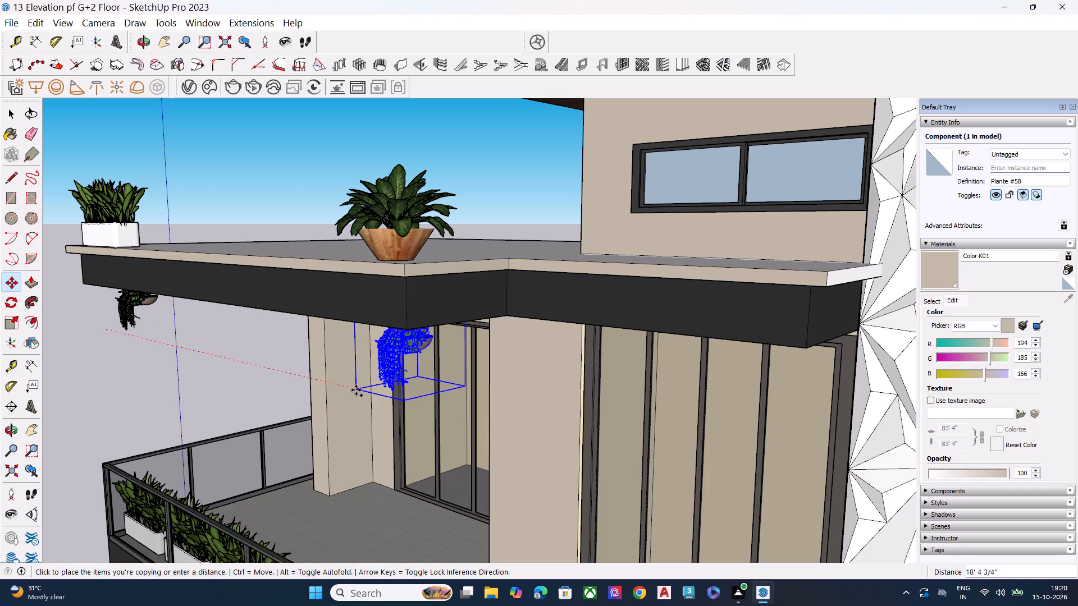
click(357, 390)
Copy the second hanging plant about 10' 1/4" from the stepped corner to the roof slab's end corner beside the patterned wall.
middle_drag(293, 252, 475, 138)
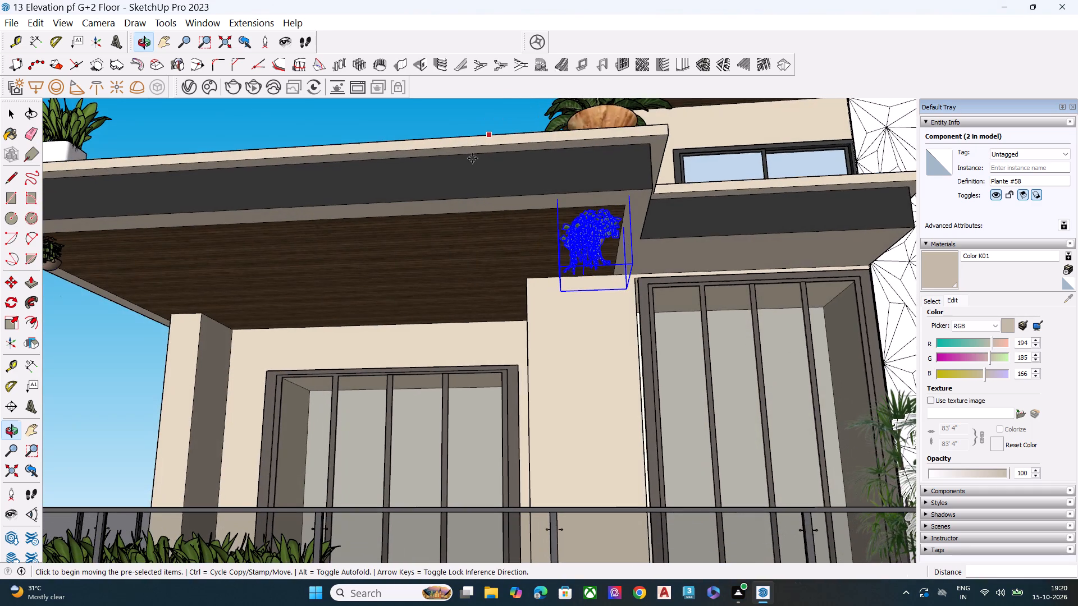
scroll(520, 217, down, 6)
key(space)
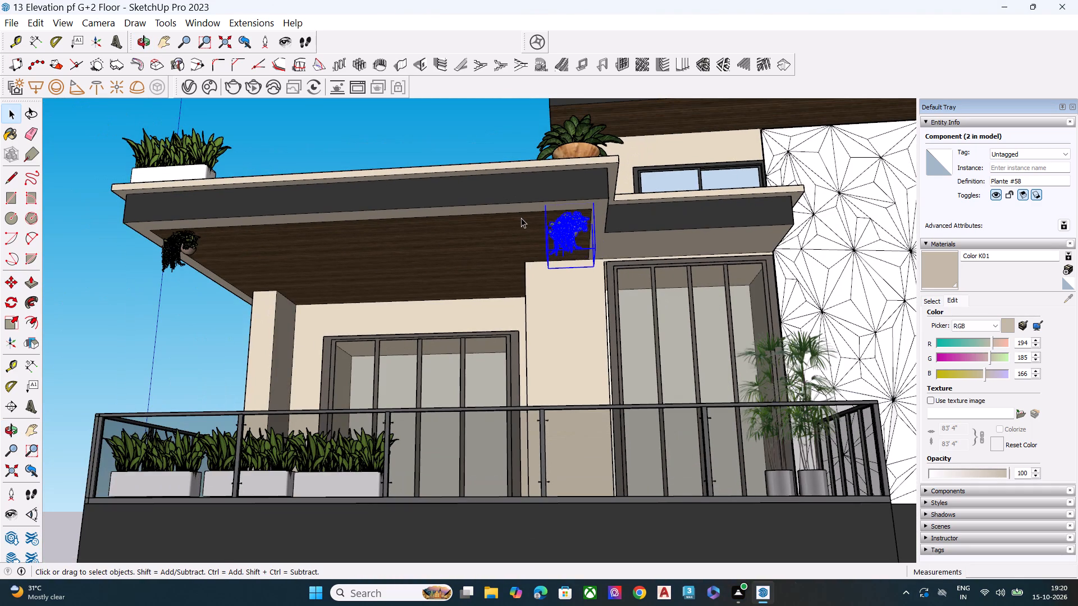
scroll(529, 244, down, 7)
scroll(587, 360, up, 1)
middle_drag(587, 362, 414, 434)
scroll(496, 319, up, 7)
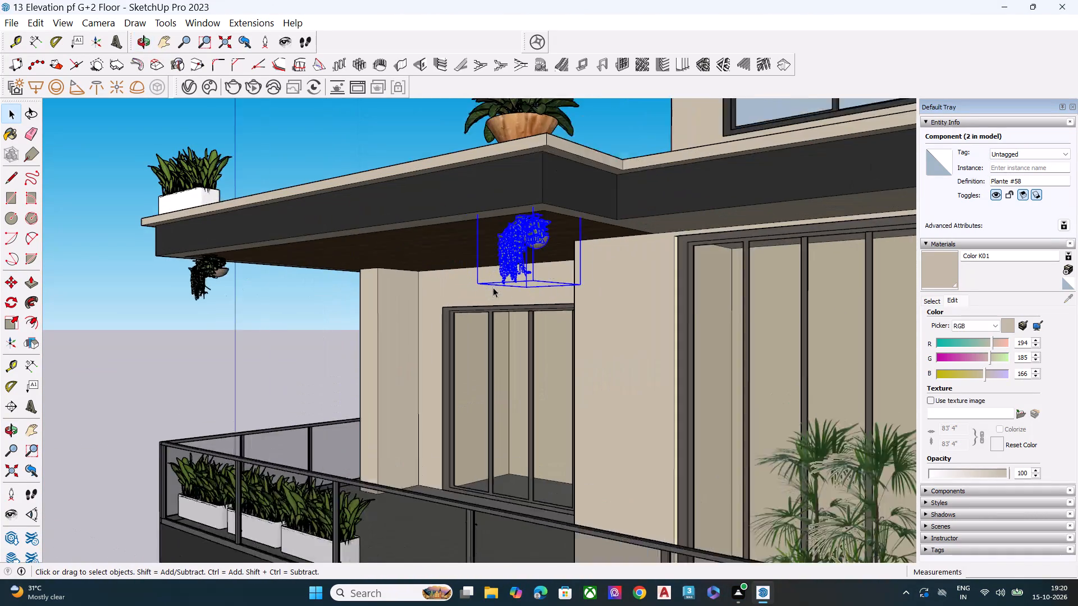
key(m)
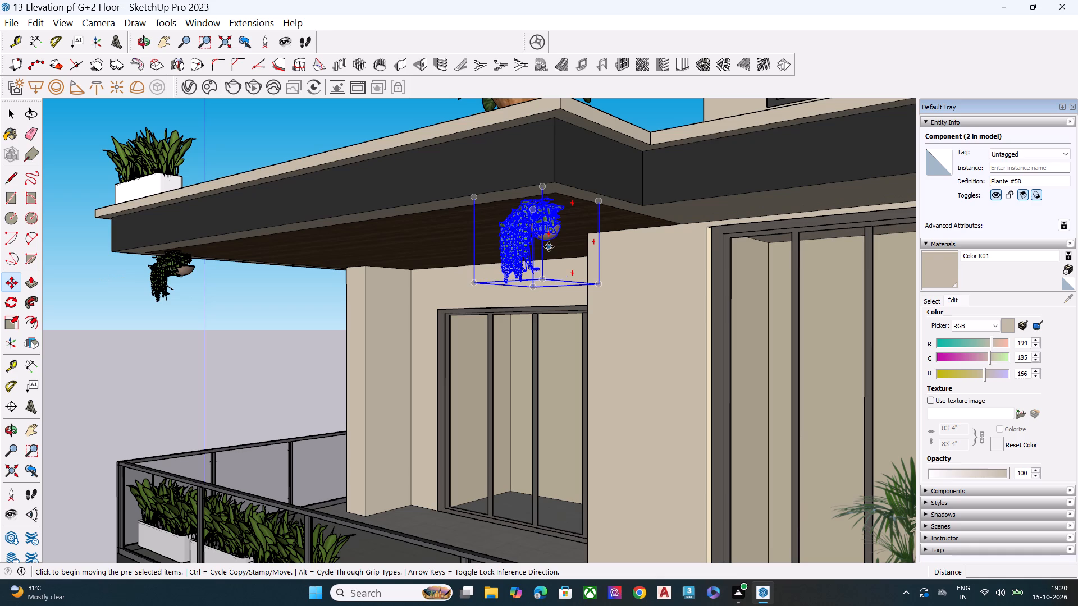
click(542, 189)
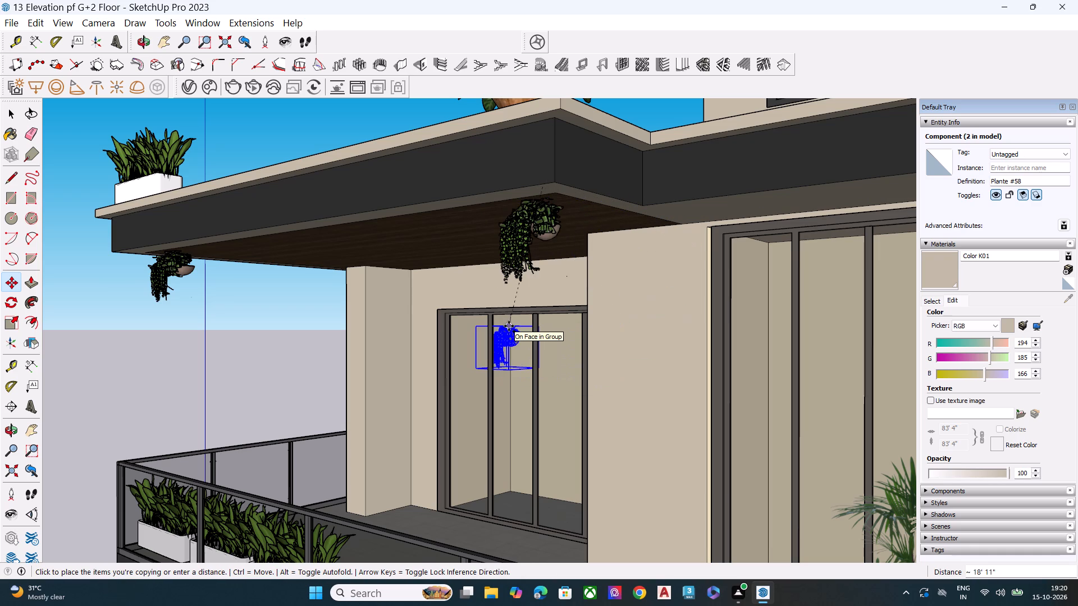
scroll(505, 327, down, 2)
scroll(506, 327, up, 1)
scroll(506, 327, down, 2)
scroll(506, 327, up, 1)
scroll(506, 327, down, 3)
scroll(586, 337, up, 1)
scroll(586, 337, down, 1)
scroll(590, 334, up, 7)
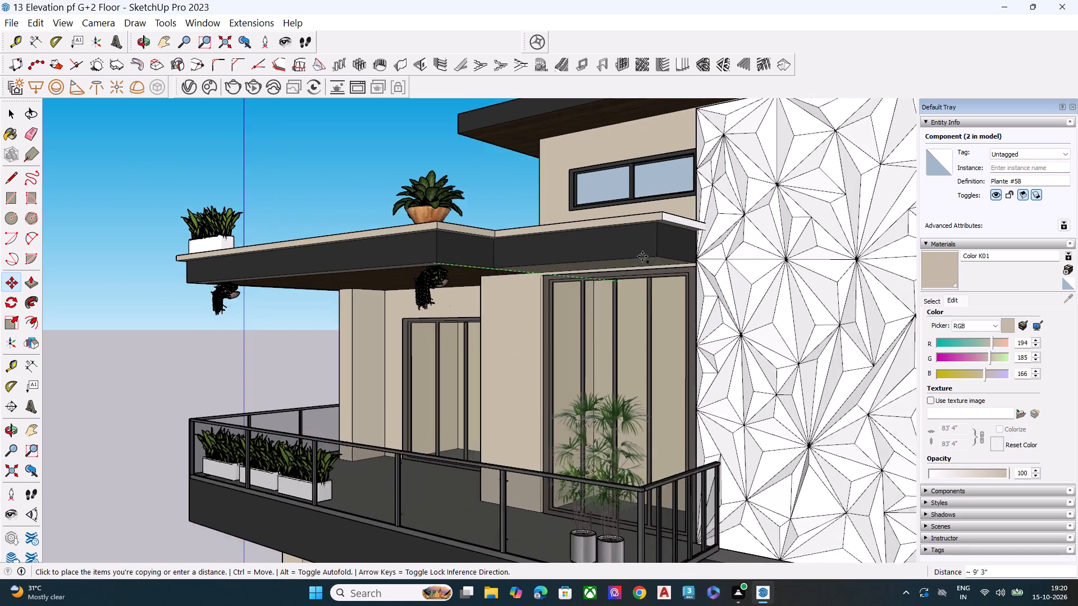
scroll(659, 250, up, 2)
scroll(659, 250, down, 1)
scroll(659, 250, up, 1)
scroll(659, 250, down, 3)
scroll(659, 250, up, 11)
click(658, 255)
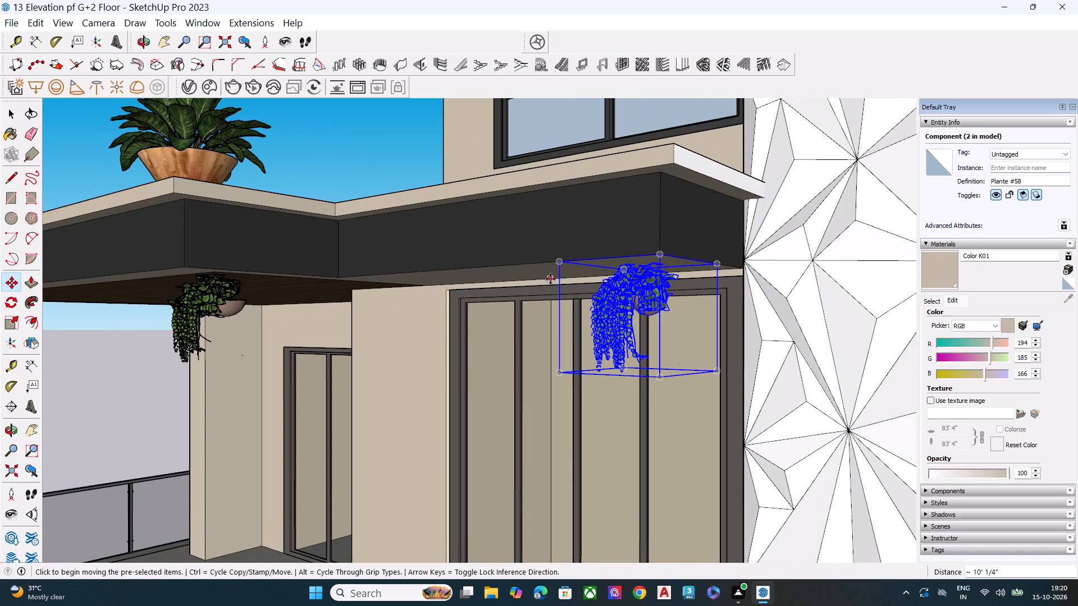
key(space)
Examine the three hanging plants and the balconies against the whole front facade from several angles.
scroll(579, 290, down, 3)
scroll(579, 290, up, 2)
scroll(579, 289, down, 7)
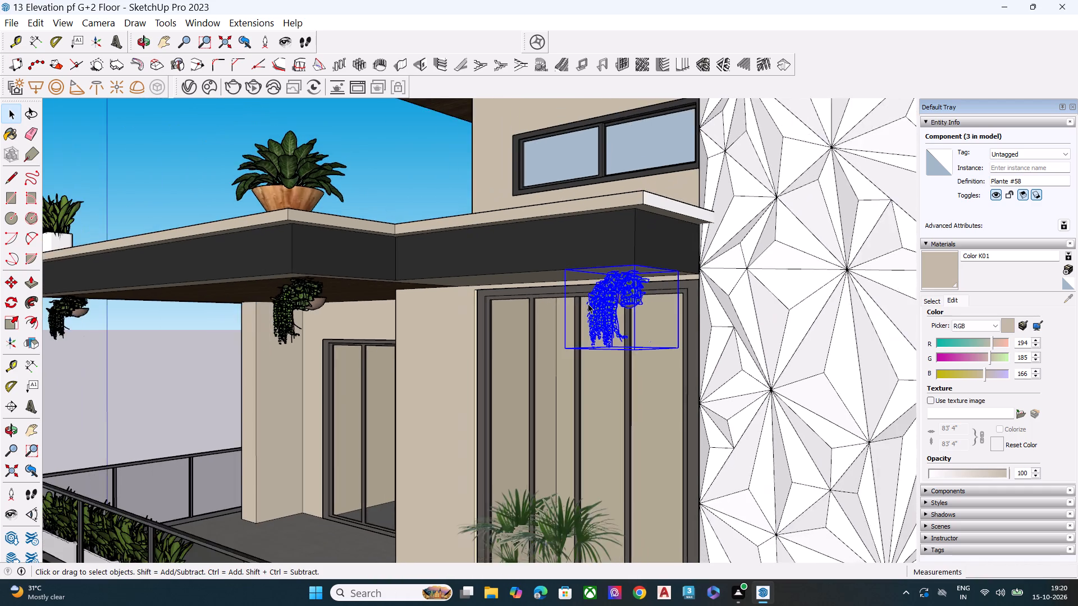
scroll(588, 304, down, 4)
middle_drag(490, 435, 789, 458)
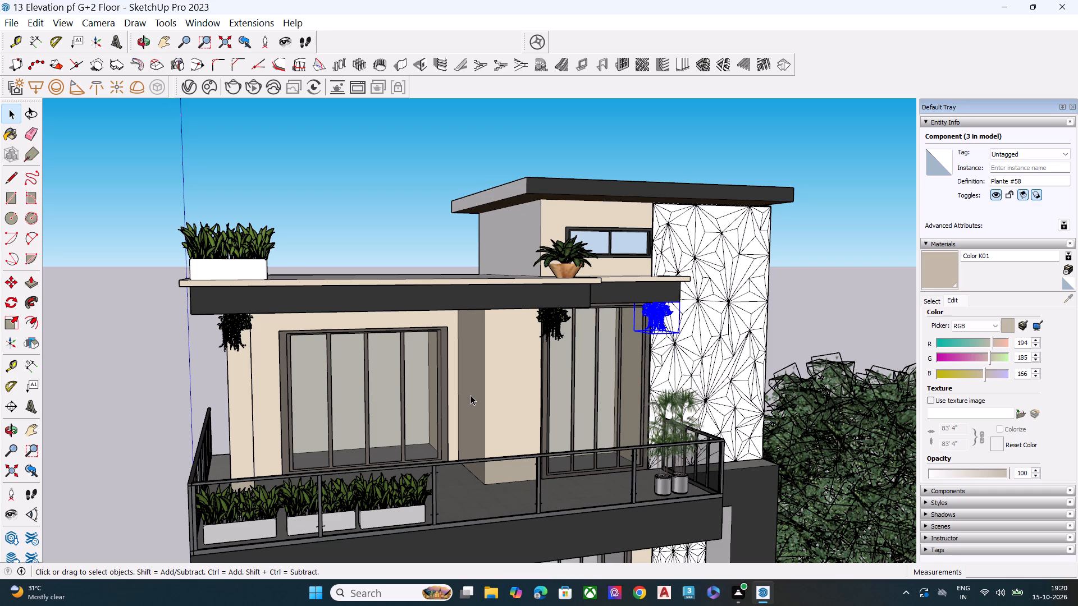
scroll(385, 428, down, 5)
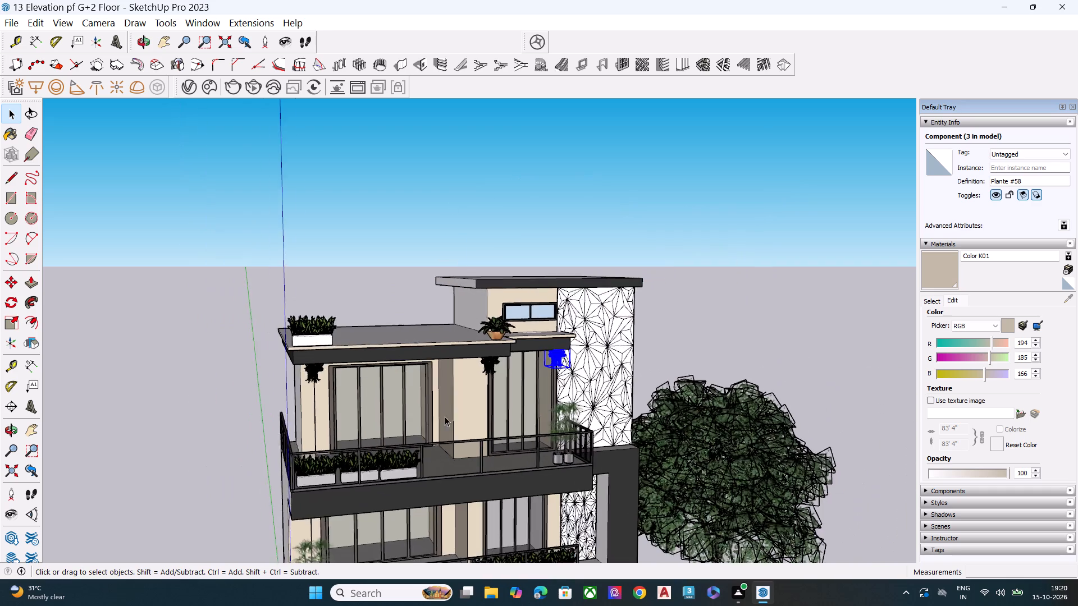
scroll(445, 416, down, 2)
middle_drag(500, 431, 247, 381)
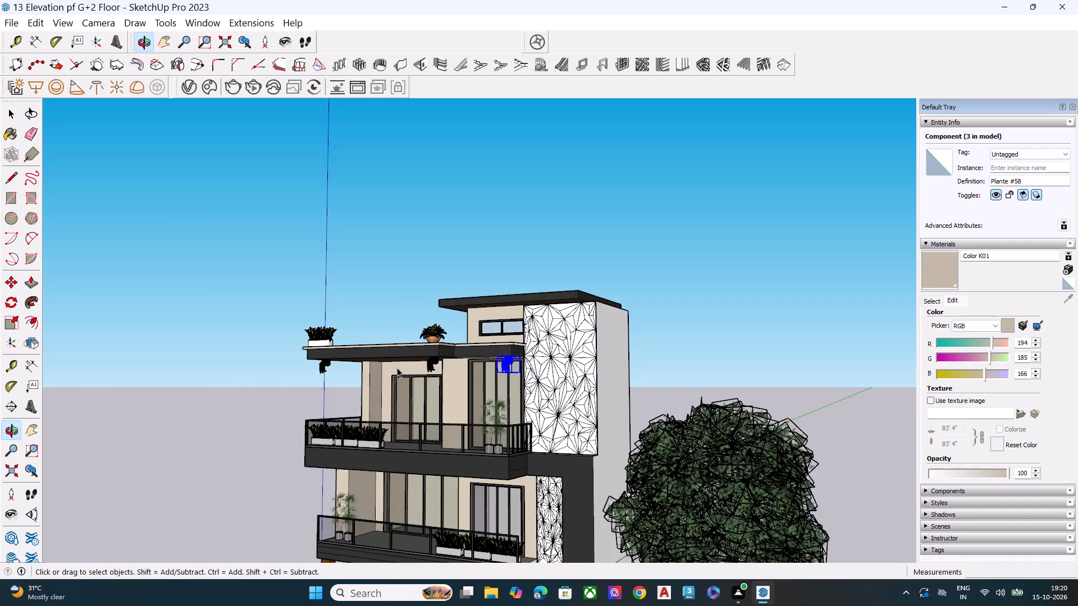
scroll(428, 359, down, 8)
scroll(460, 518, up, 11)
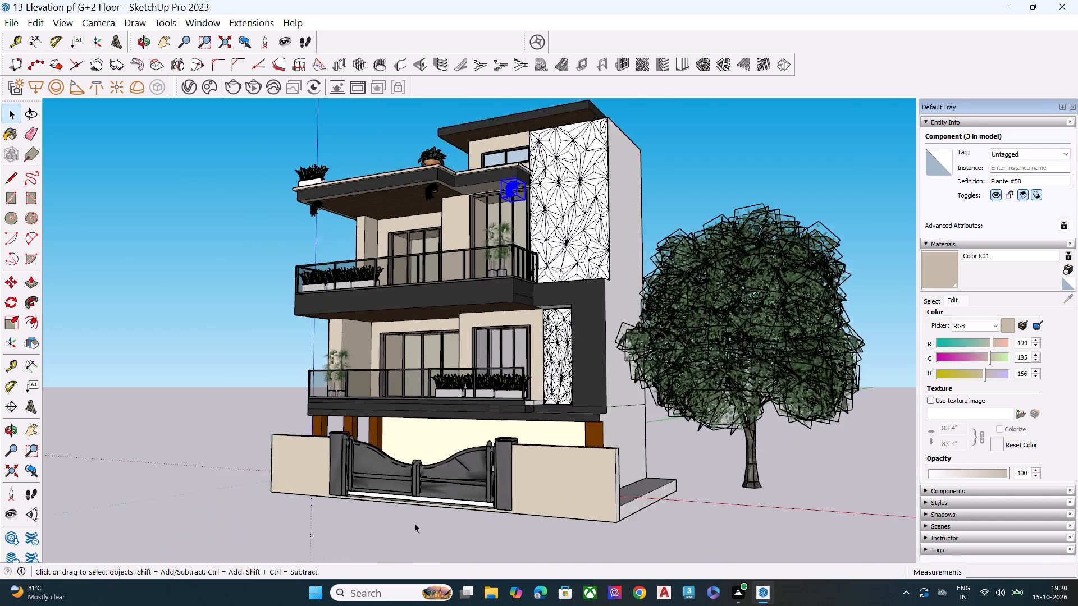
scroll(414, 523, up, 2)
click(327, 518)
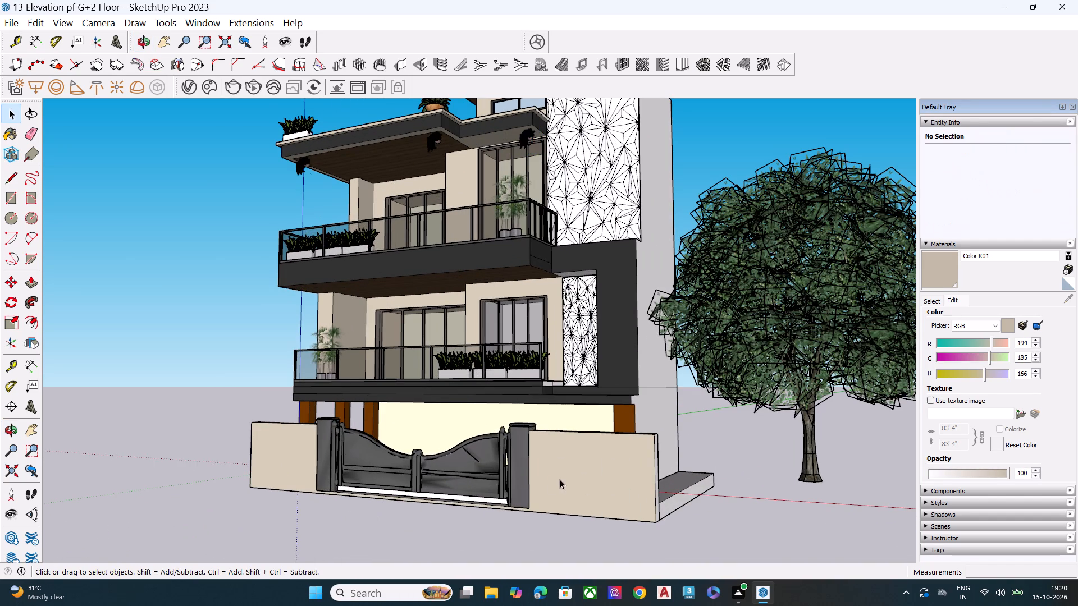
middle_drag(556, 482, 446, 516)
scroll(360, 313, up, 3)
scroll(360, 311, down, 1)
scroll(360, 311, up, 4)
scroll(357, 347, down, 6)
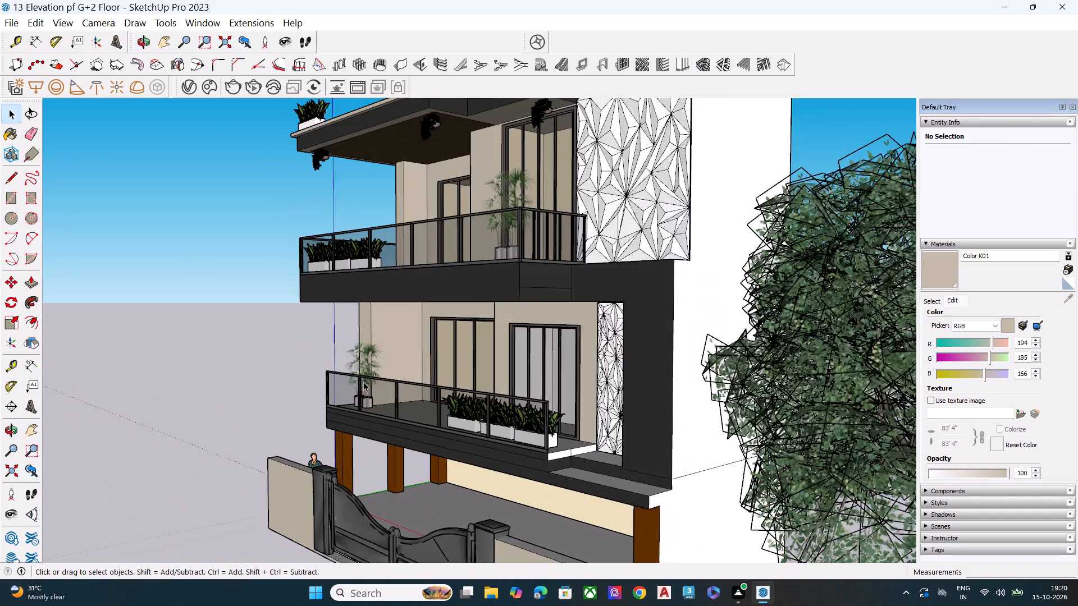
scroll(474, 95, up, 7)
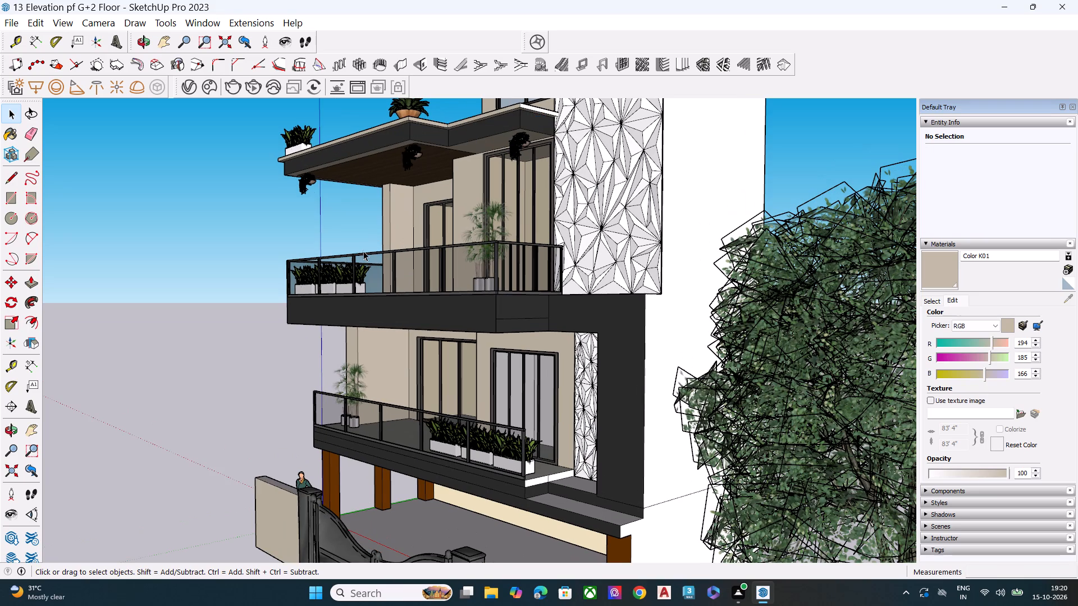
scroll(501, 121, up, 6)
Copy the hanging plant at the roof slab's end corner about 15' 11 7/8" down to the upper balcony slab's underside corner.
click(531, 146)
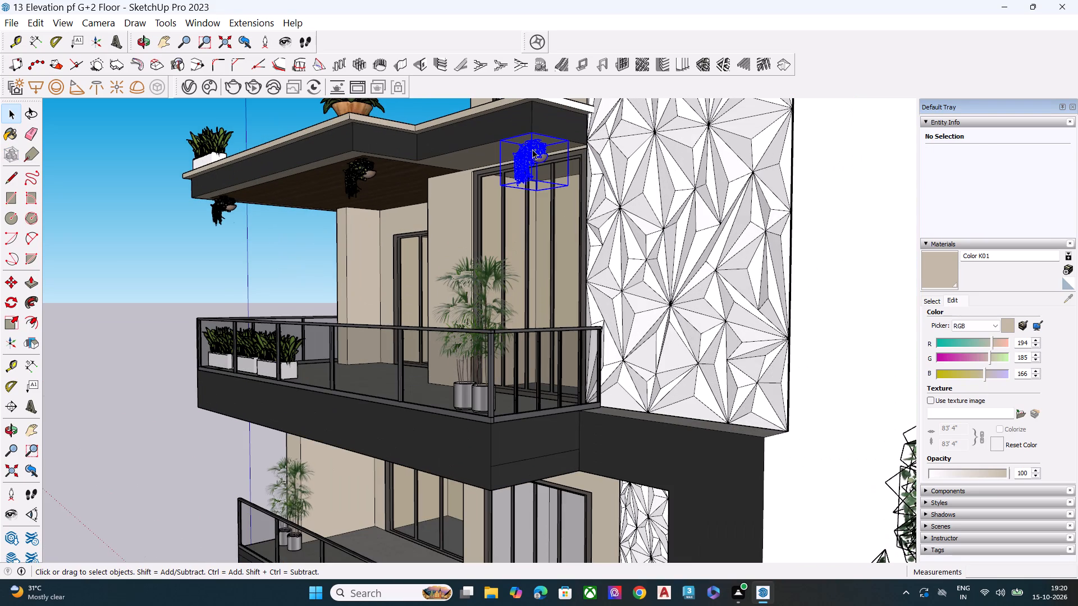
key(m)
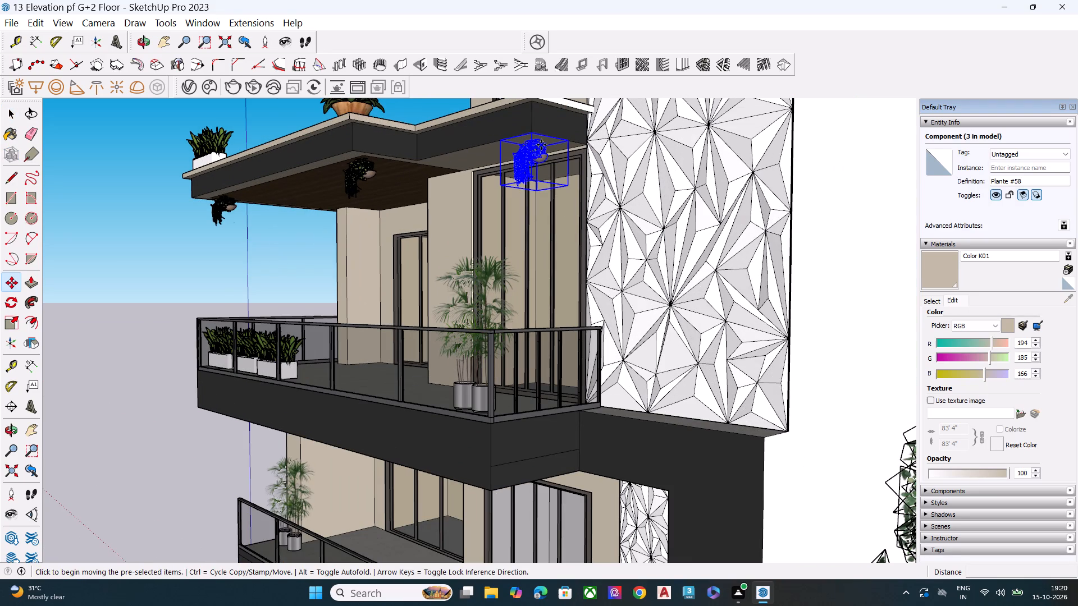
click(533, 132)
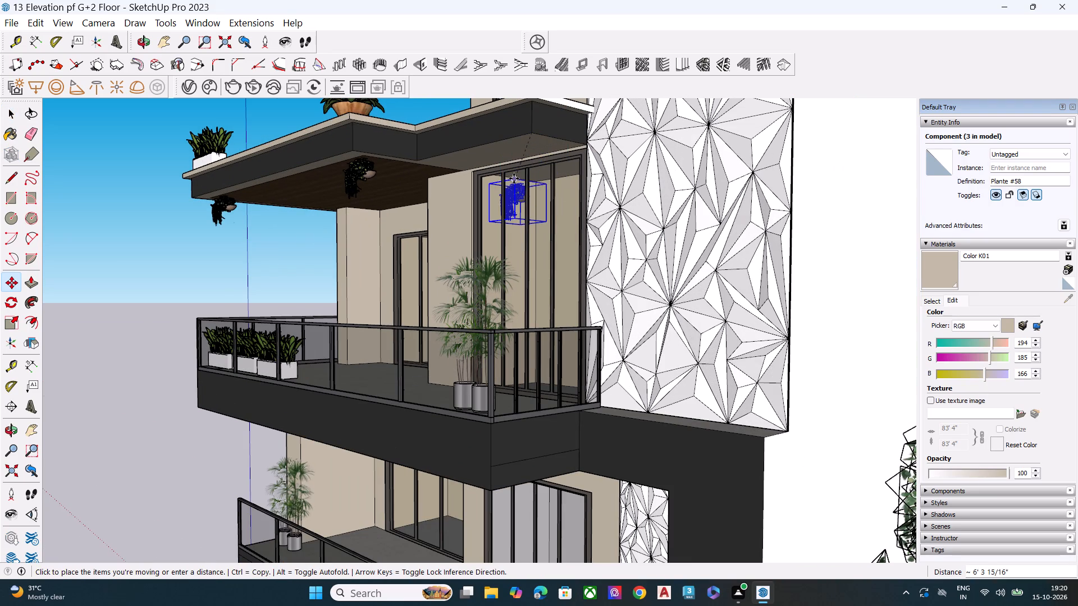
scroll(456, 176, down, 2)
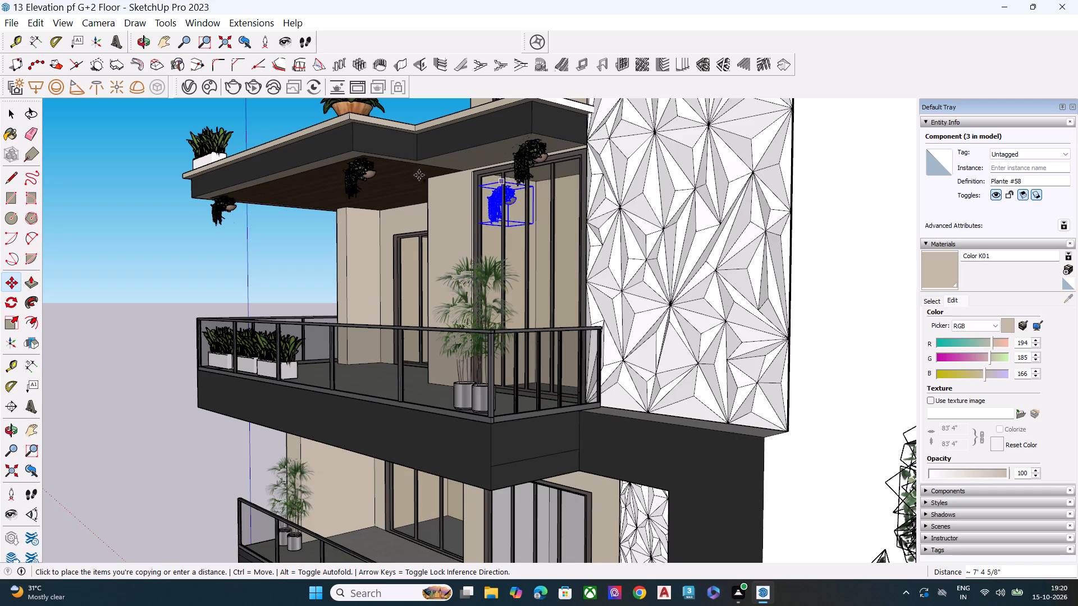
scroll(419, 175, down, 2)
scroll(406, 174, up, 1)
scroll(406, 174, down, 9)
scroll(404, 338, up, 2)
scroll(403, 343, down, 2)
scroll(403, 343, up, 4)
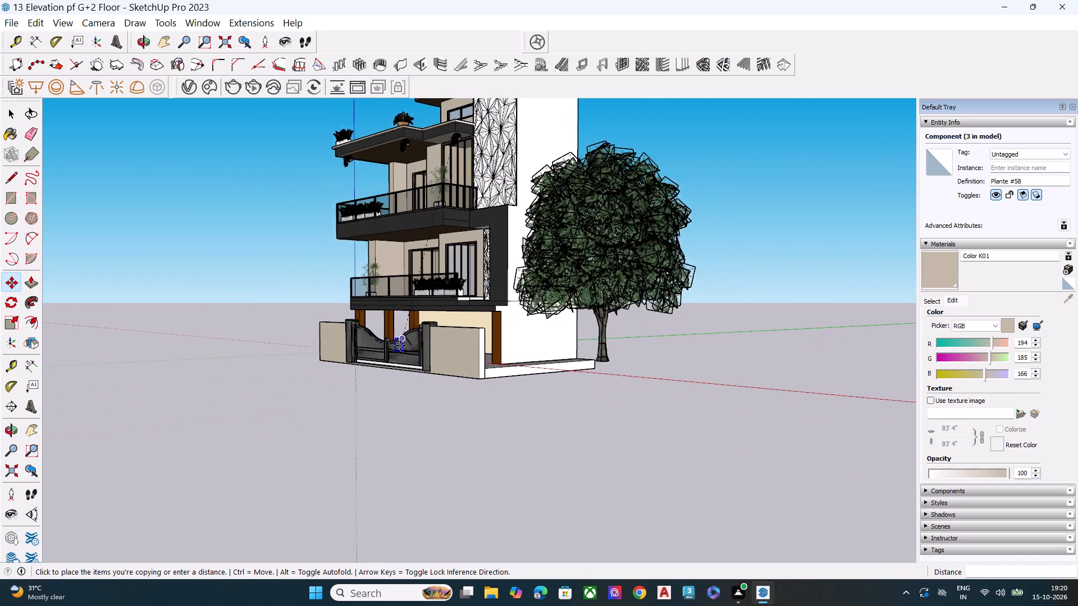
scroll(400, 346, up, 6)
middle_drag(405, 288, 404, 279)
scroll(402, 281, down, 3)
scroll(439, 143, up, 3)
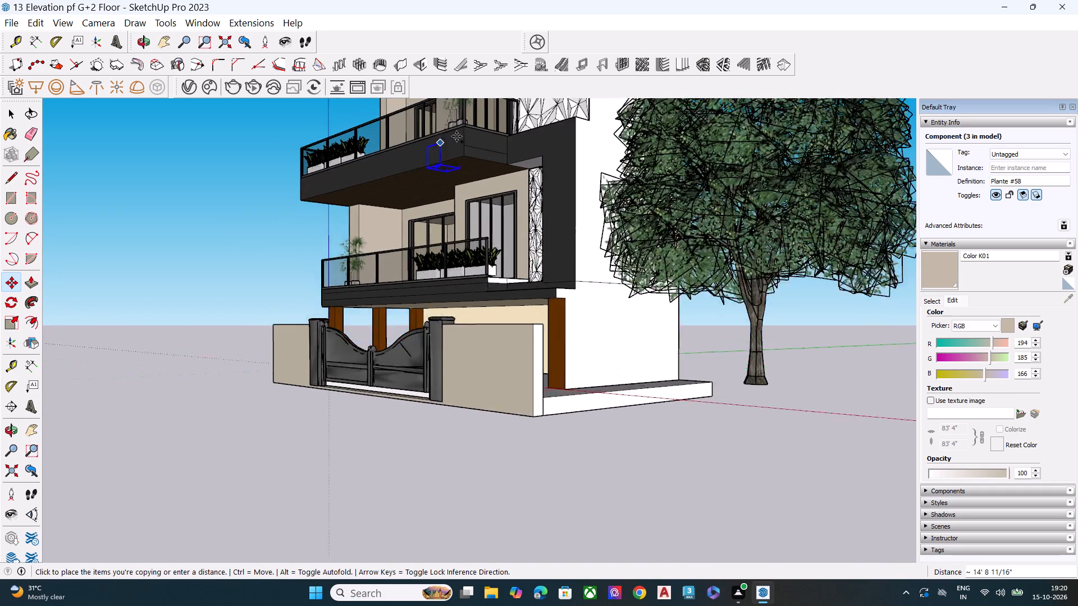
scroll(456, 136, up, 5)
scroll(476, 182, up, 4)
scroll(473, 186, down, 1)
scroll(473, 186, up, 2)
click(474, 175)
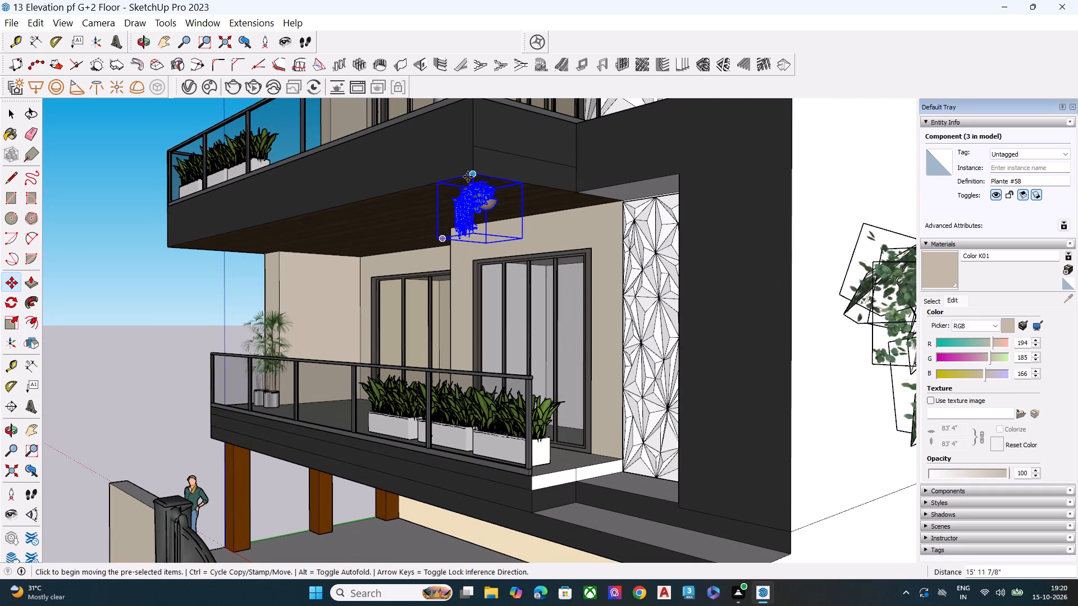
Copy the plant under the balcony slab about 30' 9 3/8" along the slab's front edge to its opposite corner.
click(473, 175)
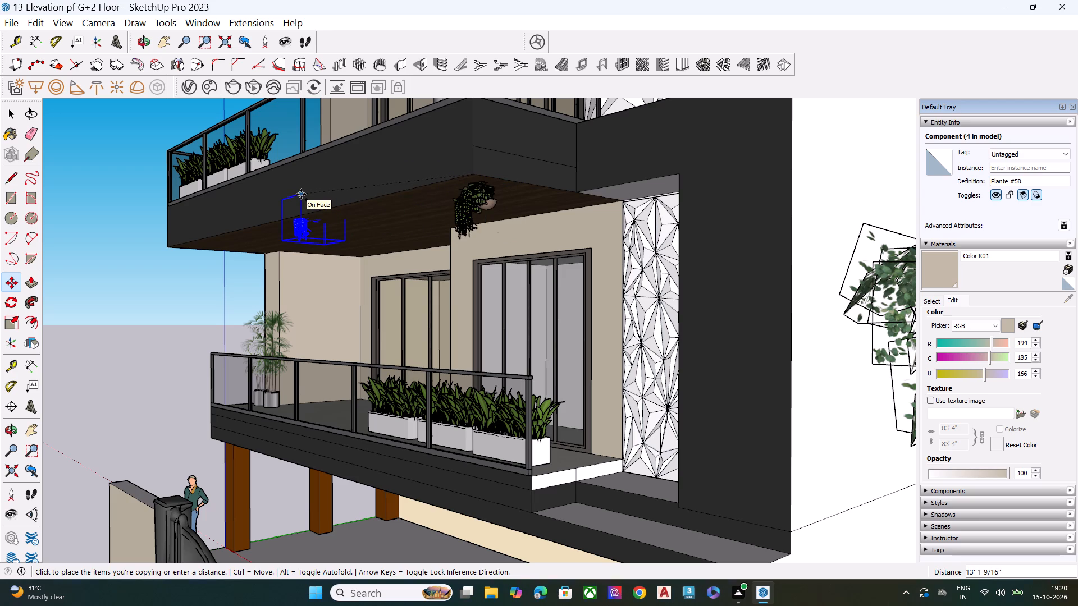
middle_drag(202, 249, 535, 274)
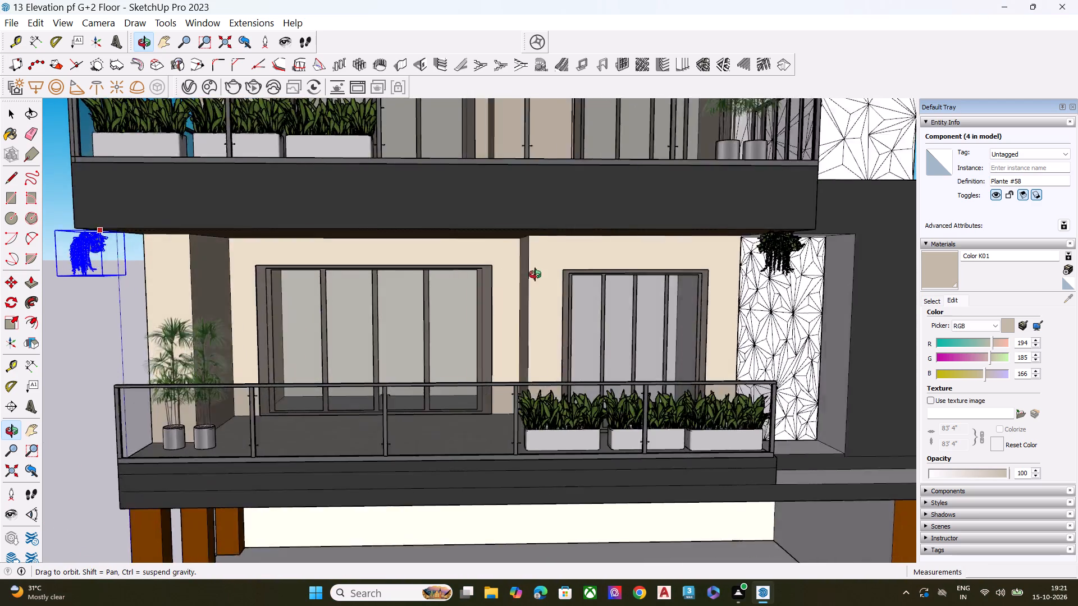
middle_drag(535, 274, 592, 268)
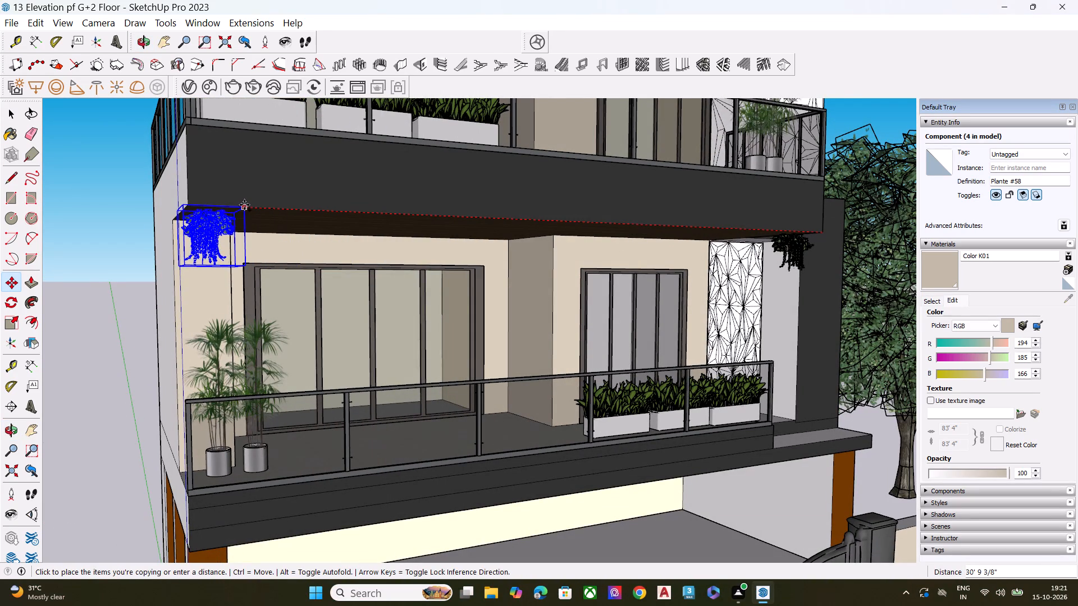
click(244, 205)
key(space)
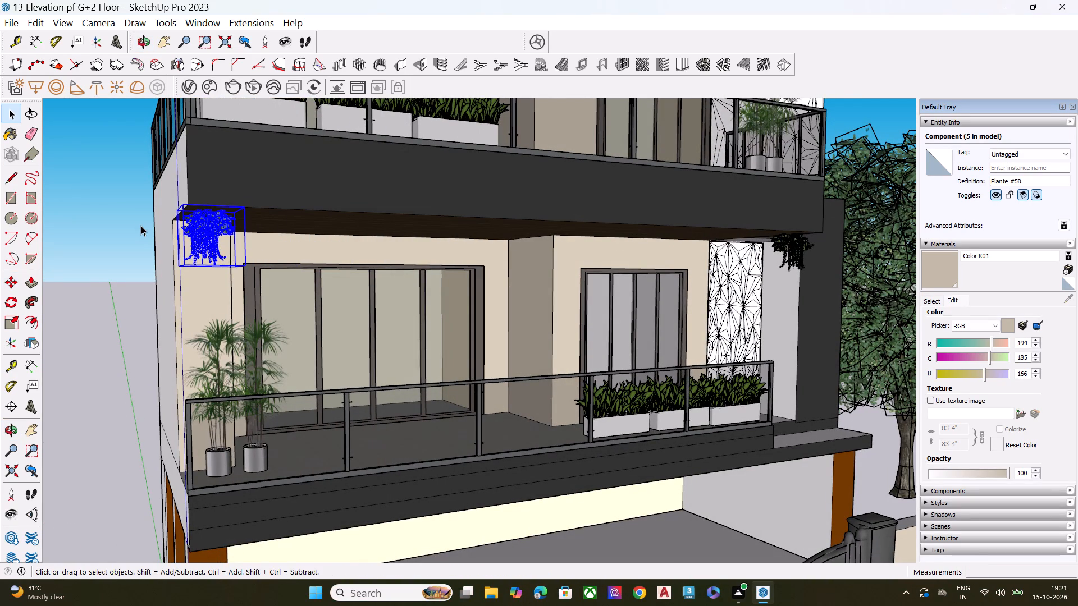
Scale the new hanging plant slightly taller, about 1.39 times along red and about 2.33 times along green.
key(s)
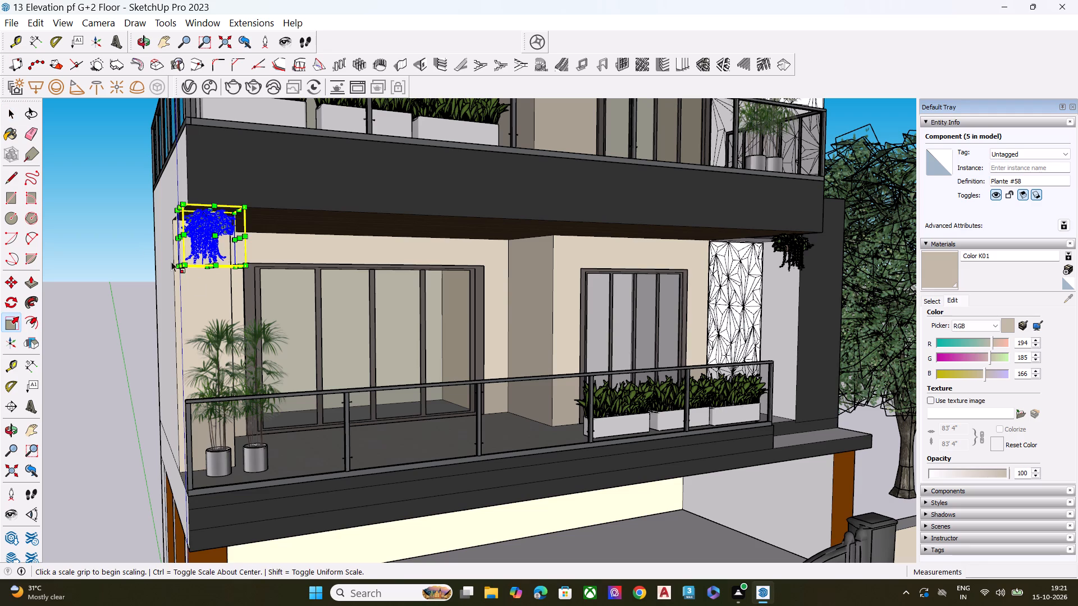
click(208, 266)
click(208, 283)
click(235, 247)
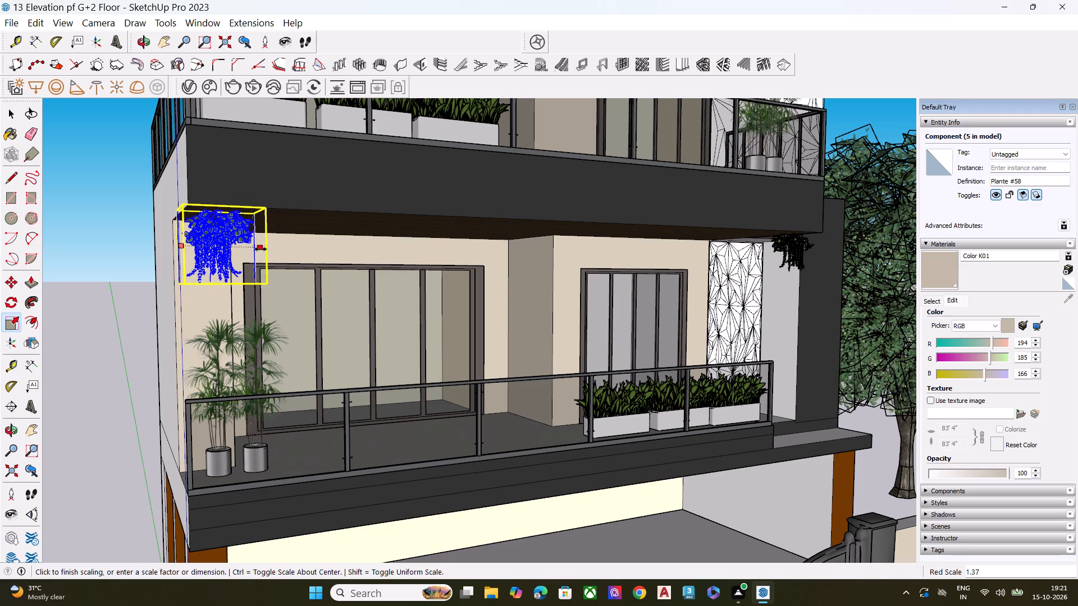
click(262, 250)
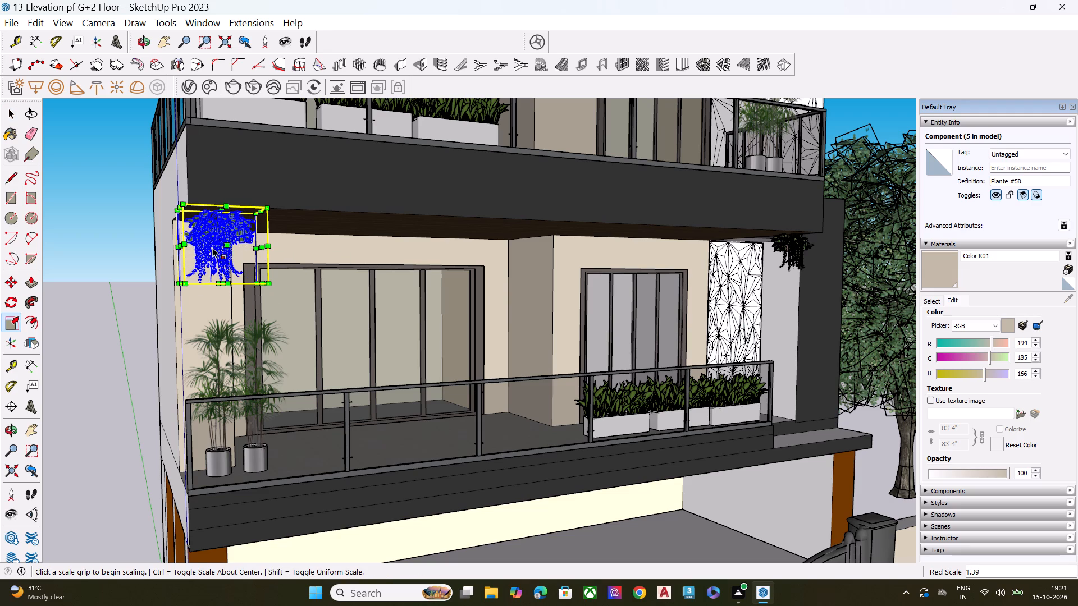
click(216, 249)
click(208, 252)
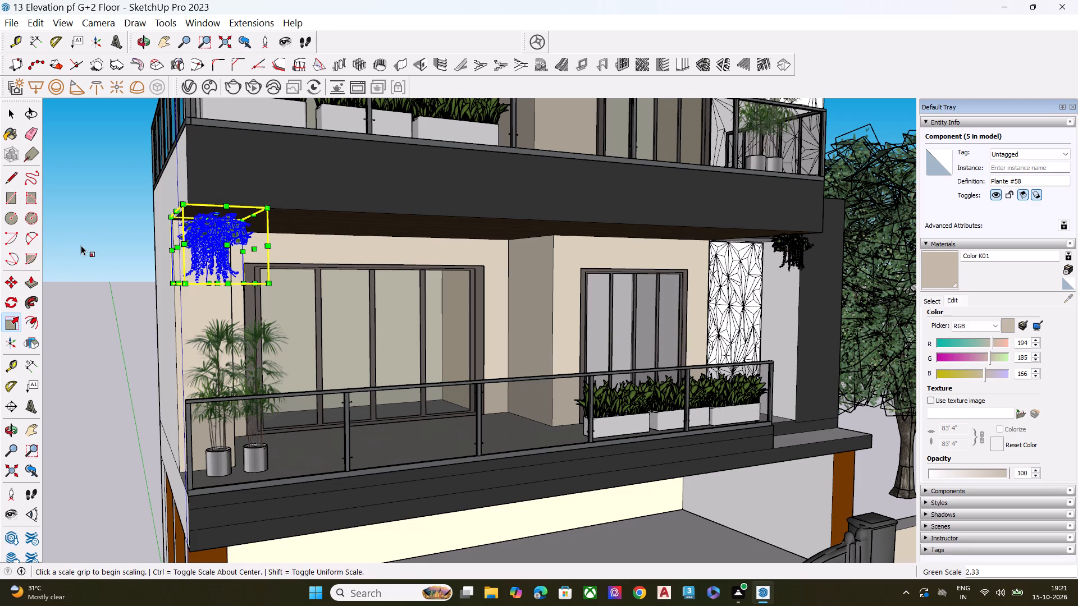
key(space)
scroll(310, 218, down, 4)
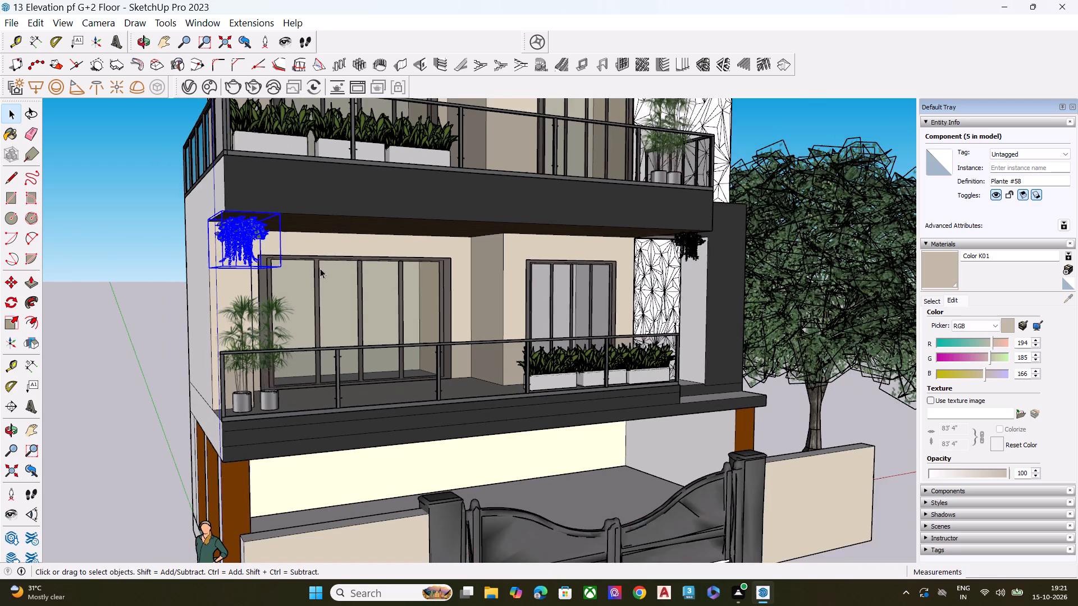
click(134, 419)
Scale the hanging plant at the roof slab's outer corner, away from the patterned wall, to about 1.20 times its height and 1.31 times along red.
scroll(349, 345, down, 8)
middle_drag(481, 389, 443, 451)
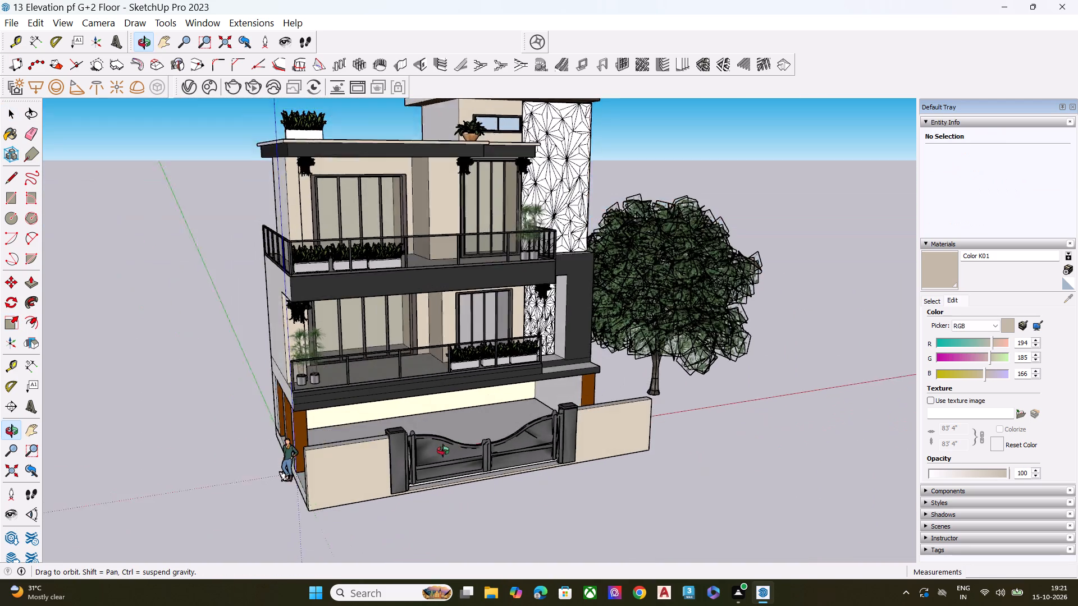
middle_drag(443, 451, 382, 452)
middle_drag(358, 425, 303, 358)
scroll(286, 194, up, 4)
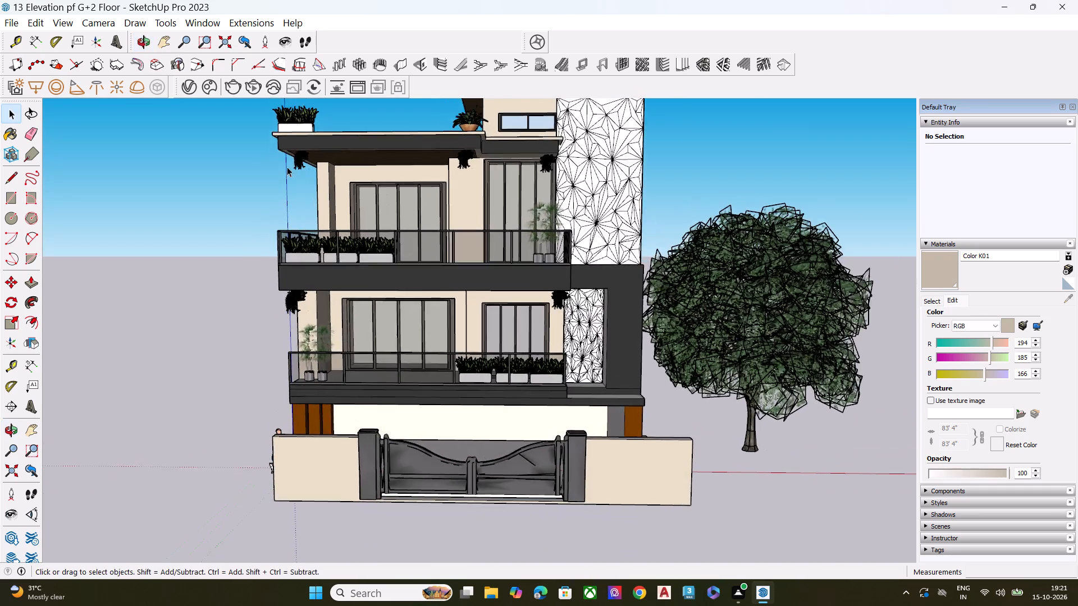
scroll(287, 167, up, 8)
scroll(304, 128, down, 3)
scroll(304, 128, up, 6)
scroll(309, 152, down, 2)
scroll(309, 152, up, 8)
scroll(311, 151, down, 2)
scroll(311, 151, up, 2)
click(313, 157)
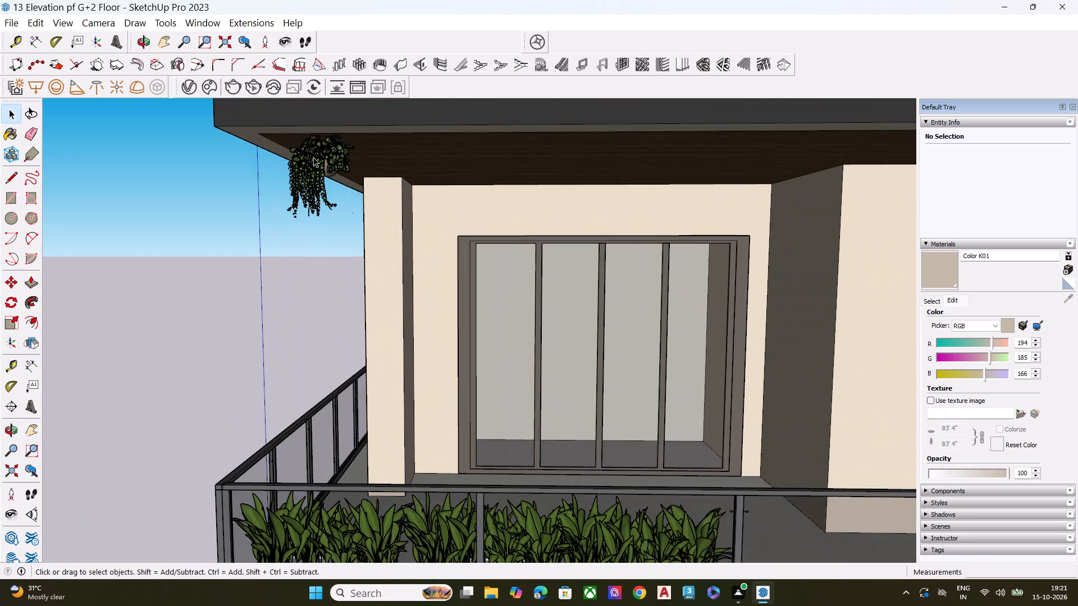
key(s)
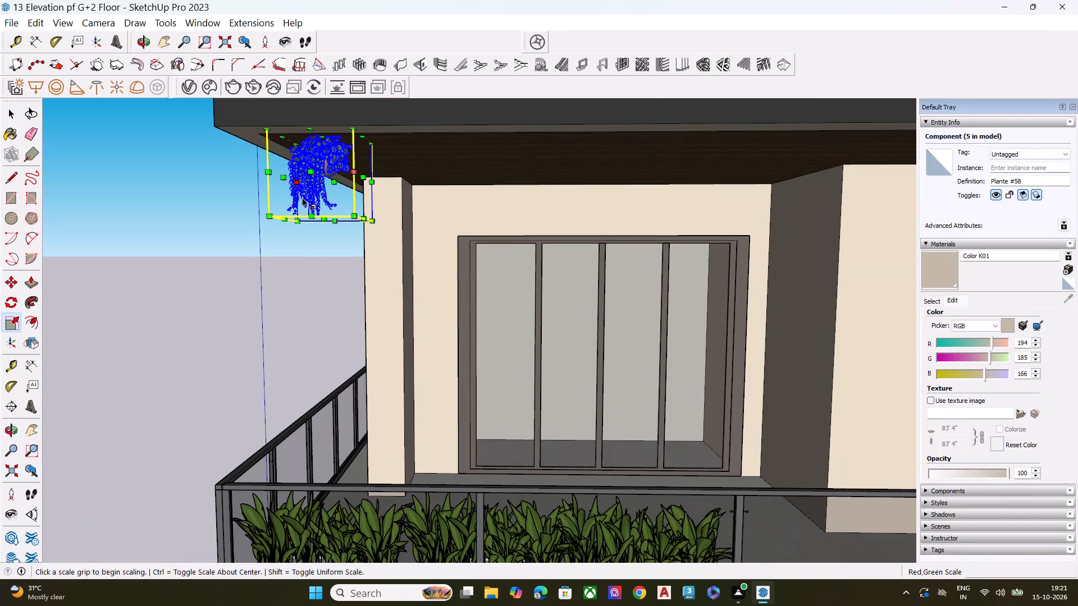
click(322, 219)
click(322, 235)
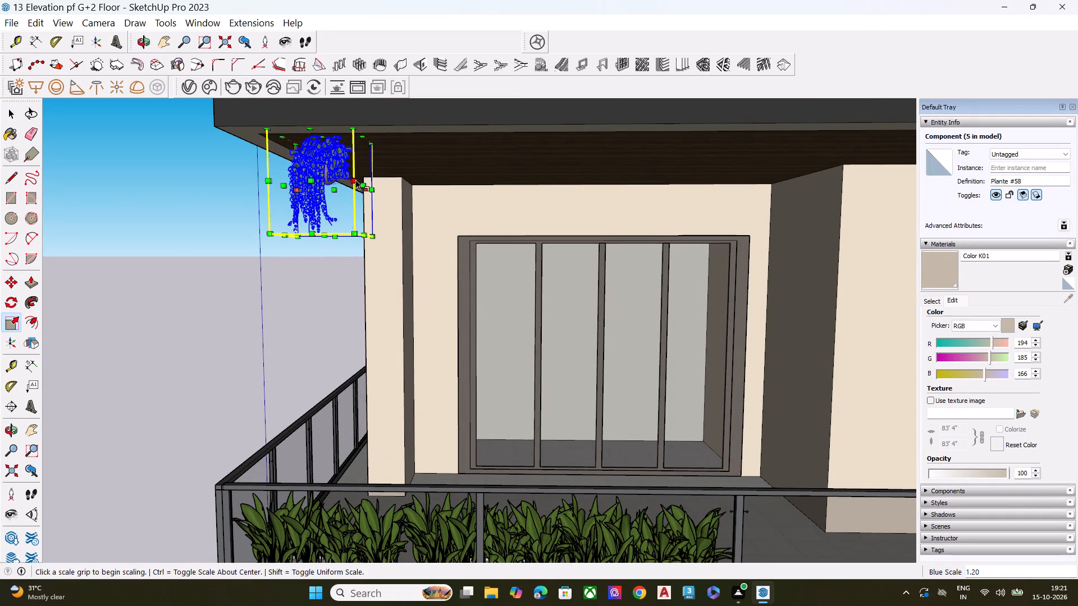
click(365, 186)
click(389, 190)
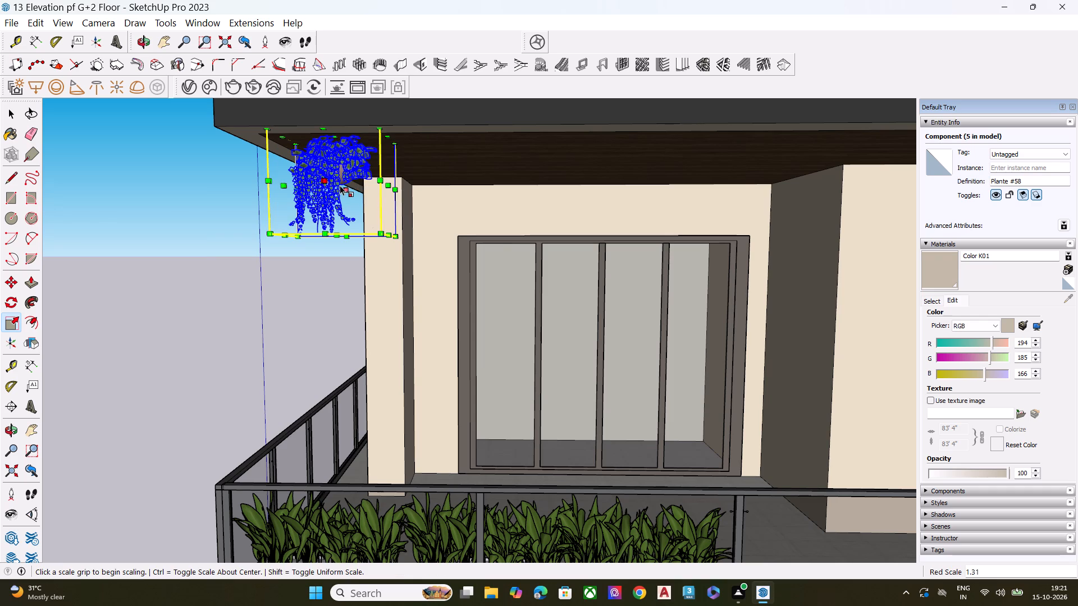
Deepen the same roof-corner hanging plant by about 1.10 times along green, and extend it slightly further on its front side.
click(348, 191)
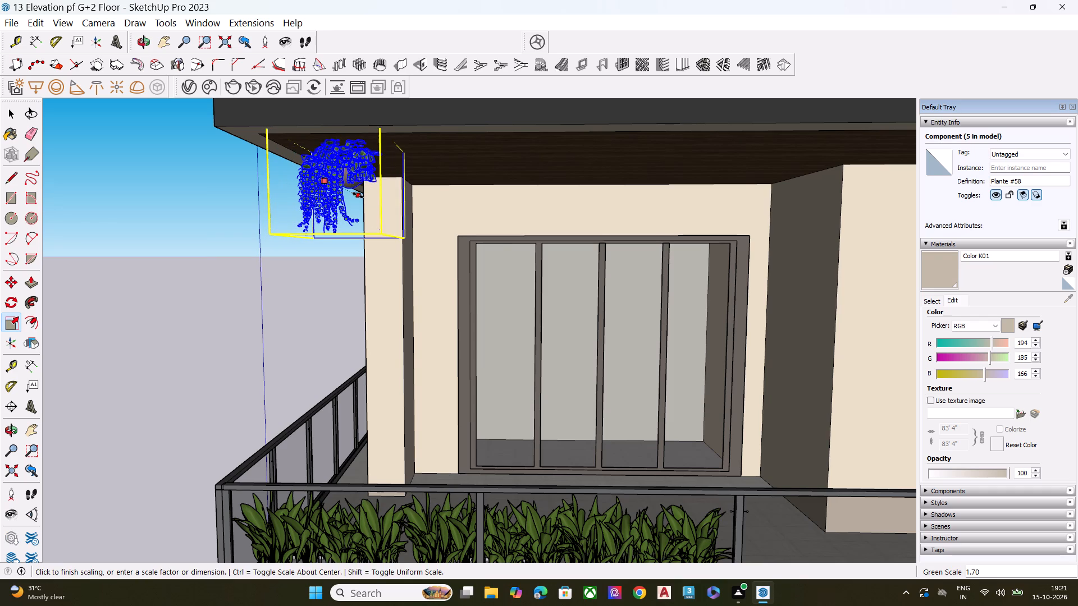
click(346, 198)
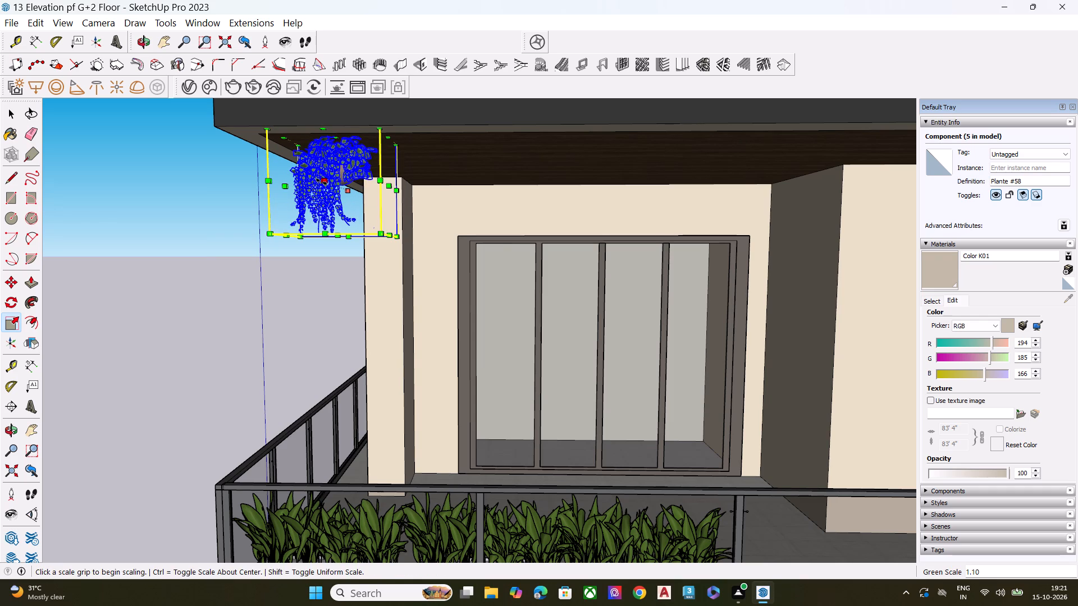
click(322, 182)
click(312, 181)
click(216, 237)
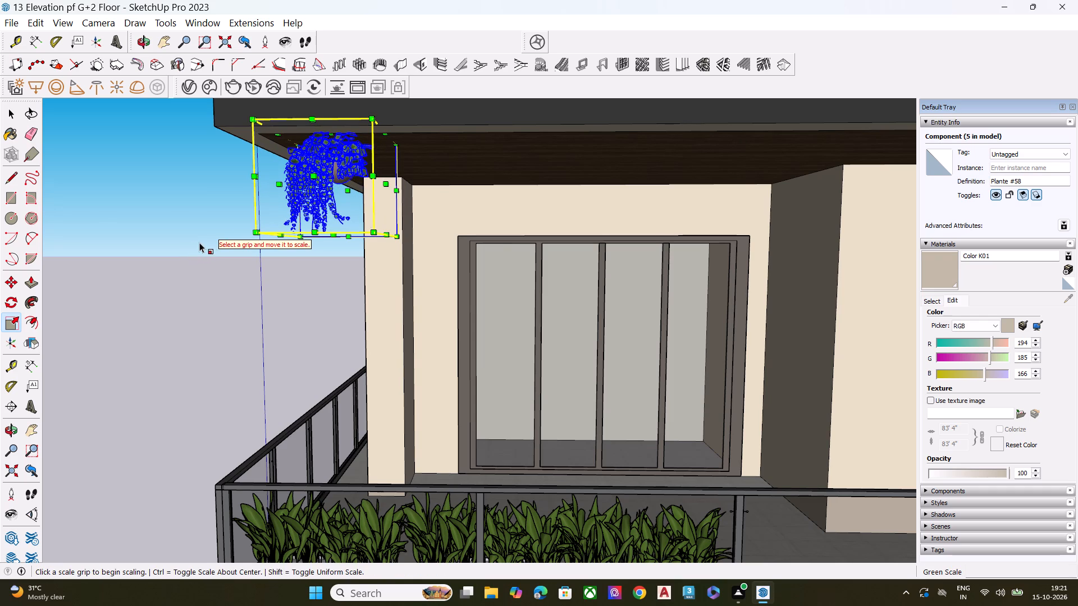
key(space)
click(189, 255)
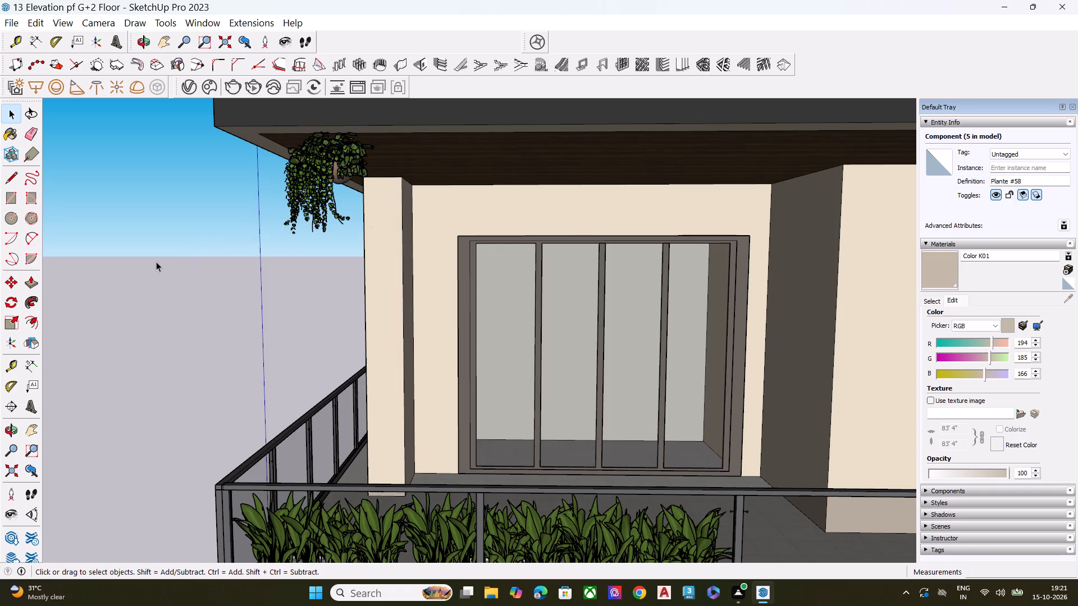
Scale the hanging plant under the balcony slab's corner near the patterned wall to about 1.37 times its height and 1.44 times along red.
scroll(144, 266, down, 4)
scroll(147, 274, up, 2)
scroll(147, 274, down, 5)
scroll(494, 406, down, 4)
middle_drag(604, 428, 300, 400)
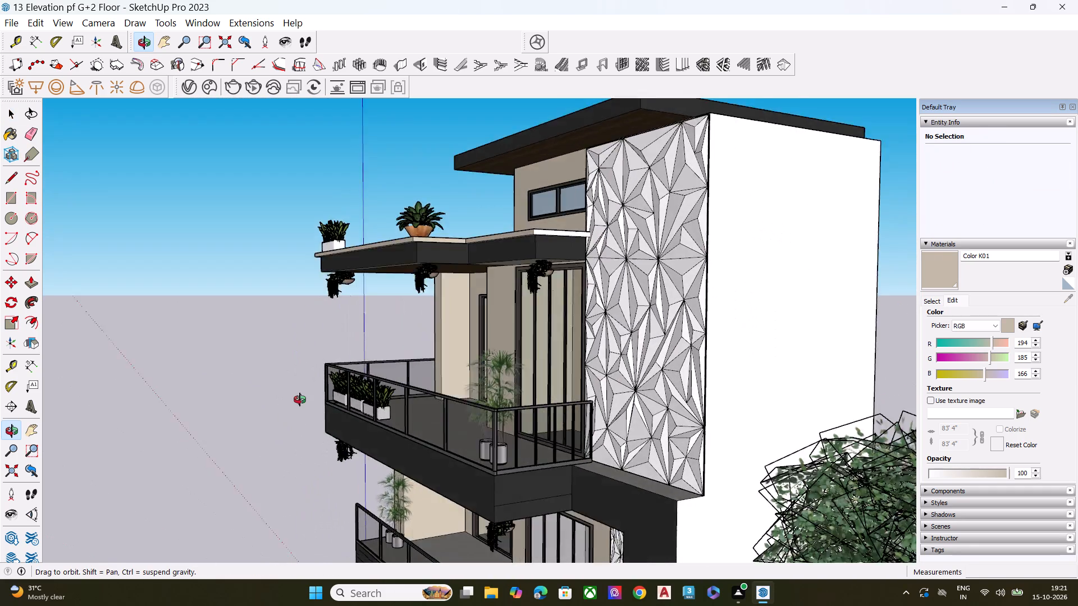
middle_drag(300, 400, 340, 337)
scroll(389, 329, up, 1)
scroll(476, 335, down, 3)
scroll(489, 345, up, 1)
scroll(490, 345, down, 8)
scroll(504, 377, up, 2)
scroll(504, 378, down, 2)
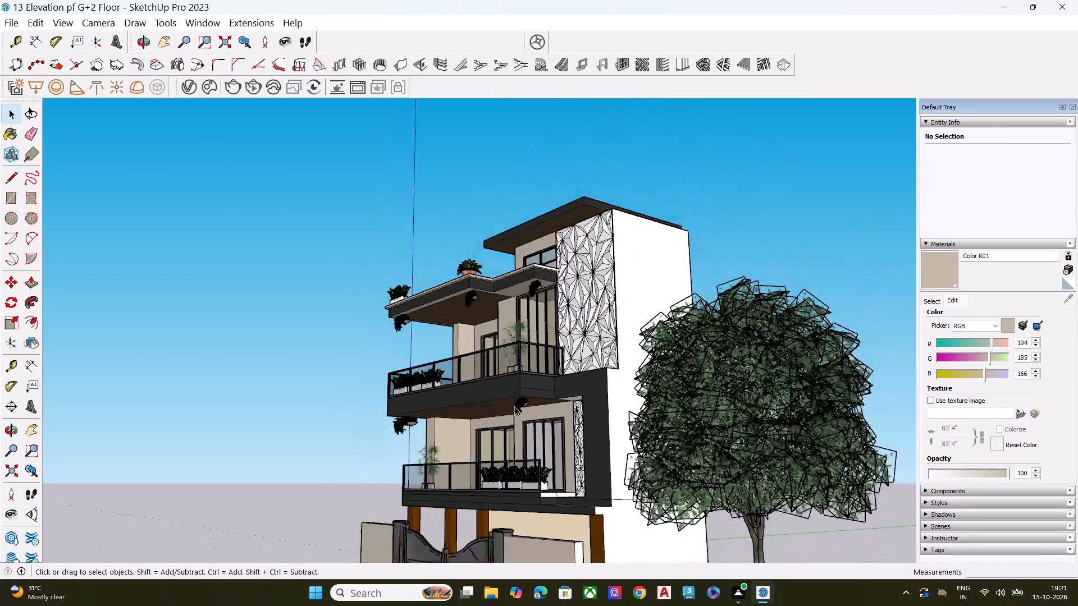
scroll(519, 417, up, 1)
scroll(520, 417, down, 1)
scroll(520, 417, up, 6)
scroll(520, 419, down, 1)
scroll(520, 420, up, 4)
scroll(520, 420, down, 3)
scroll(520, 420, up, 15)
scroll(529, 388, down, 1)
scroll(529, 388, up, 1)
scroll(529, 388, down, 1)
scroll(529, 388, up, 4)
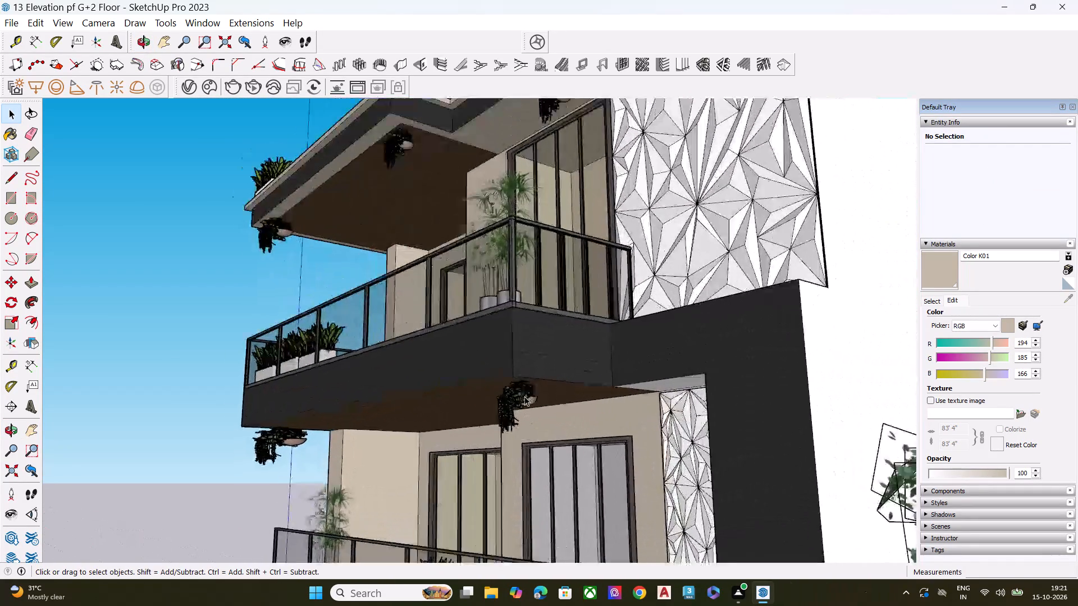
click(522, 402)
scroll(523, 394, up, 2)
scroll(523, 394, down, 2)
scroll(523, 394, up, 1)
scroll(523, 394, down, 3)
scroll(523, 394, up, 1)
scroll(523, 394, down, 1)
scroll(523, 394, up, 3)
key(s)
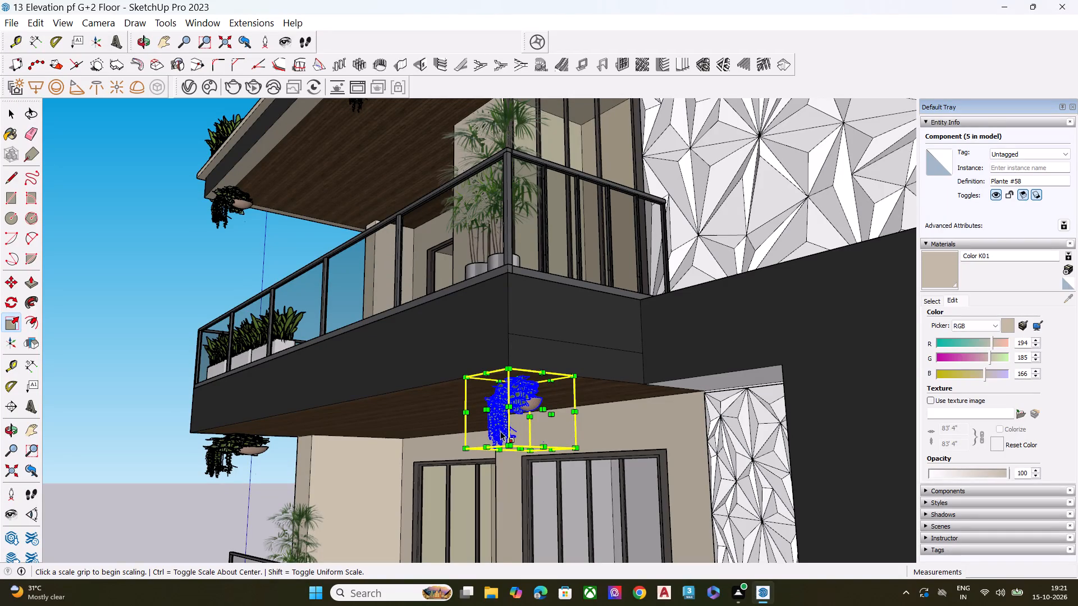
click(520, 451)
click(521, 476)
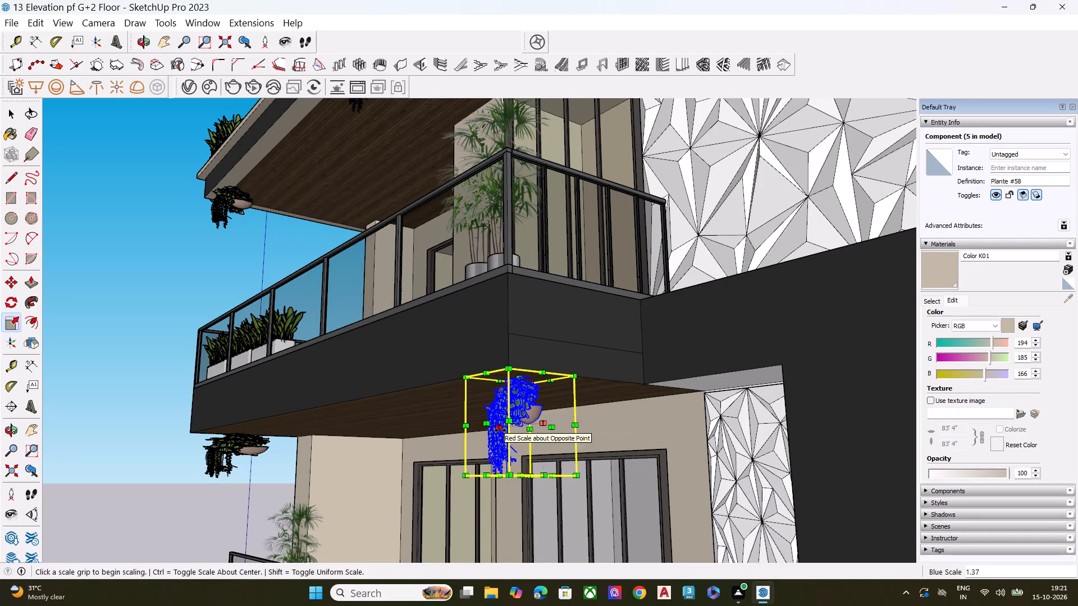
click(500, 430)
click(482, 436)
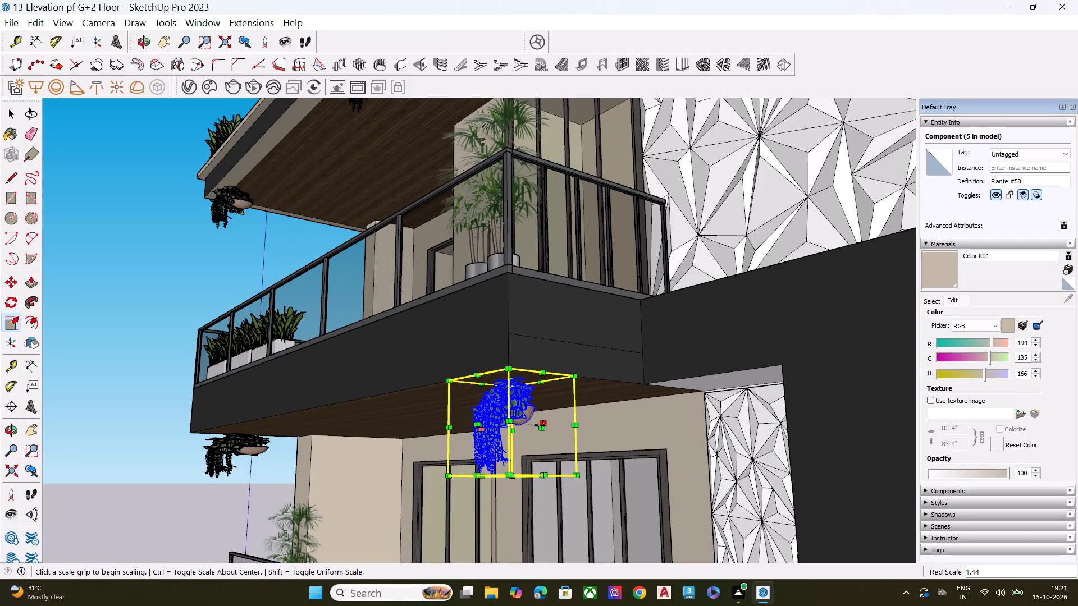
Widen the hanging plant under the balcony slab's corner near the patterned wall slightly further along red.
click(541, 428)
click(556, 430)
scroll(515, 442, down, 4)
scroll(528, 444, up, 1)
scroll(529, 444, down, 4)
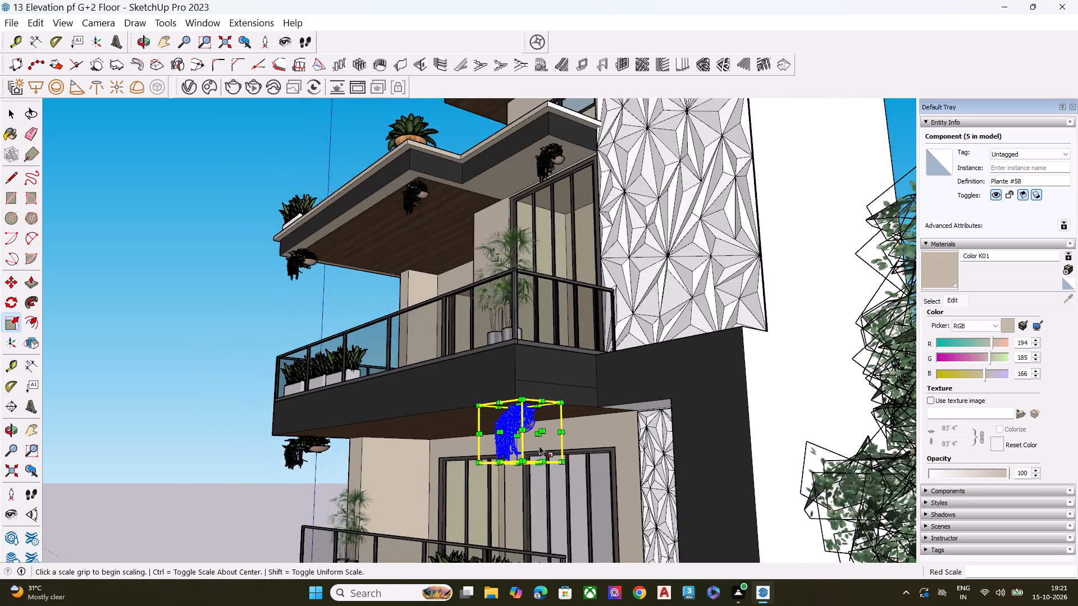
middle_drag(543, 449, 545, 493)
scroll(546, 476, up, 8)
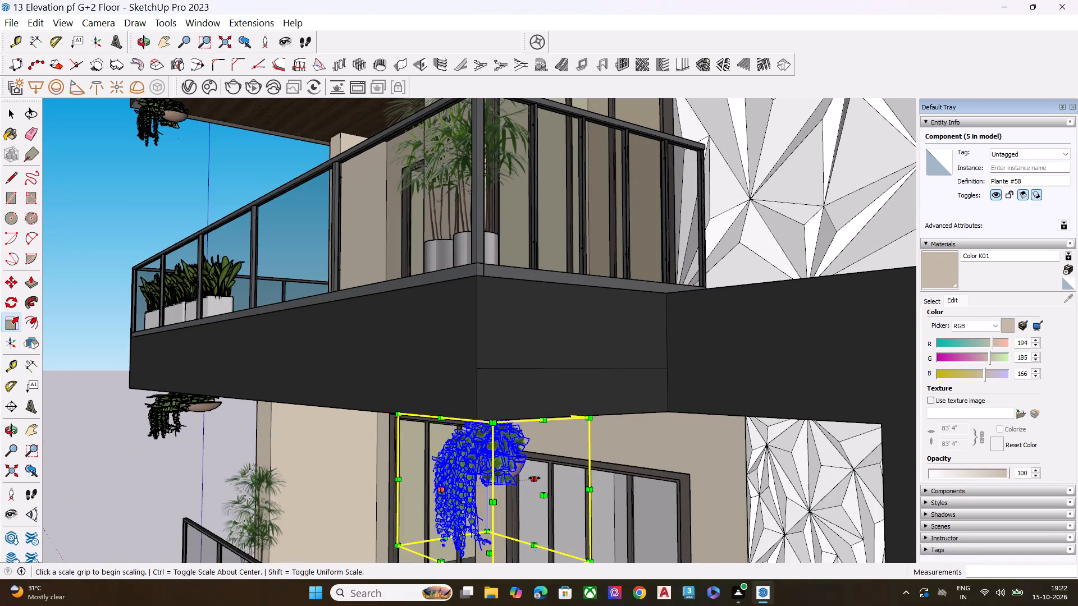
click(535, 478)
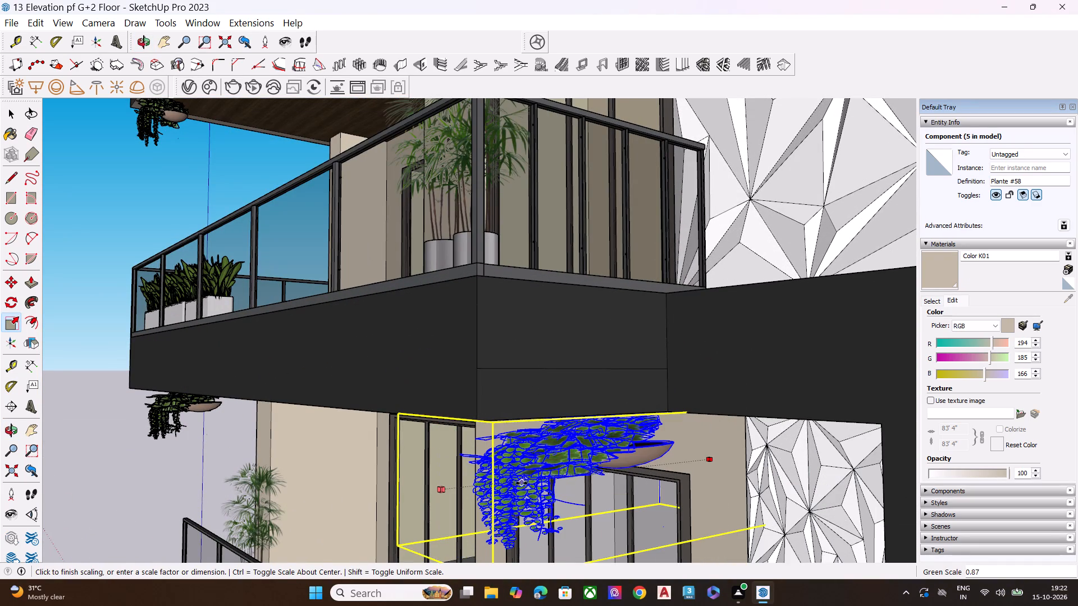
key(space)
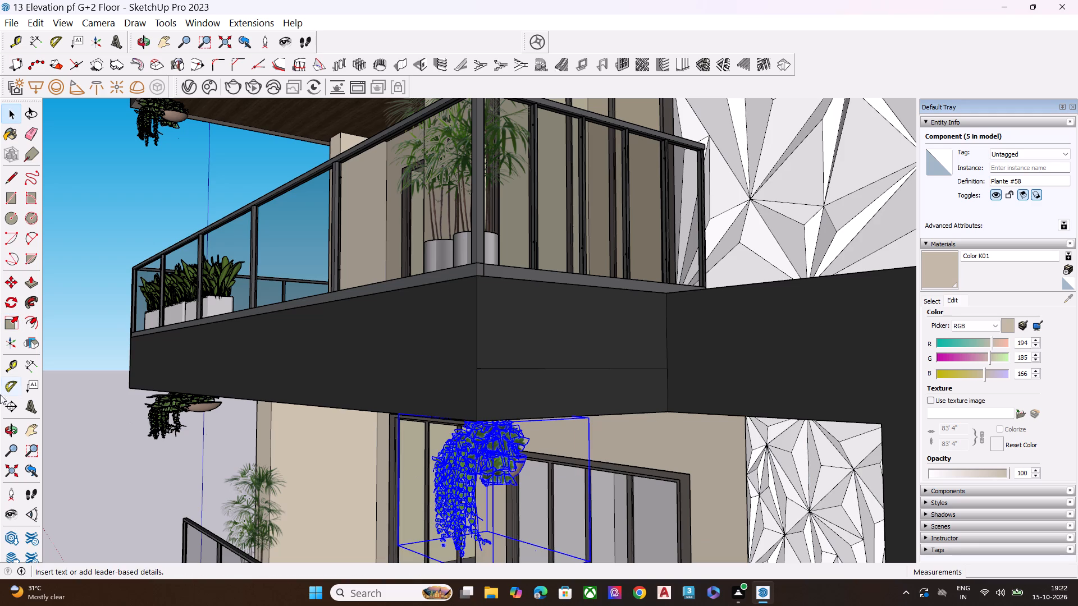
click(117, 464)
Scale the hanging plant under the balcony slab's outer corner, away from the patterned wall, slightly taller along blue.
middle_drag(177, 411, 208, 329)
scroll(162, 402, up, 4)
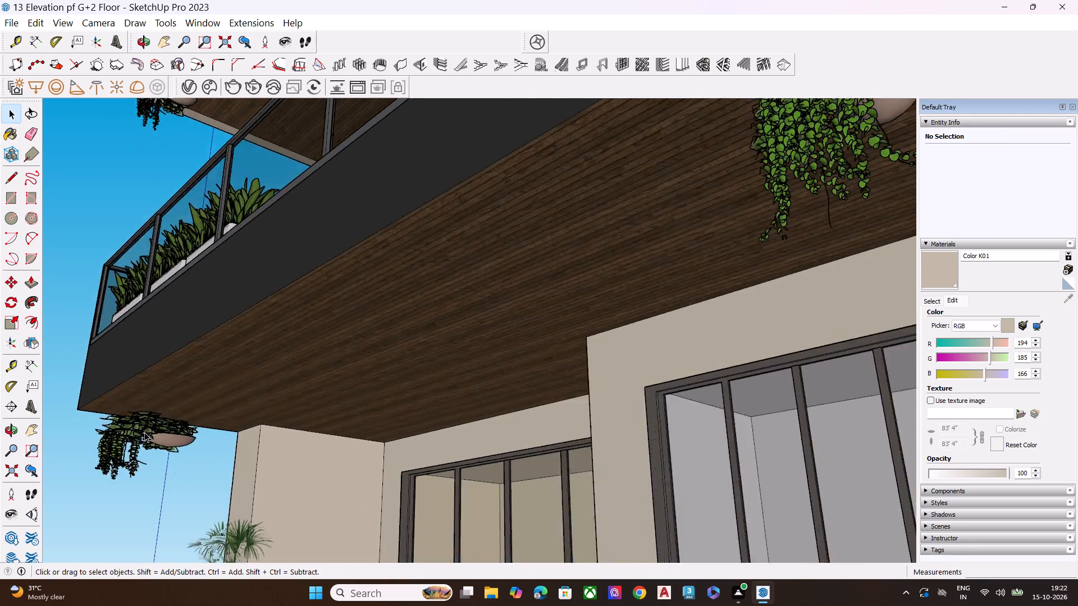
scroll(144, 432, up, 6)
click(173, 438)
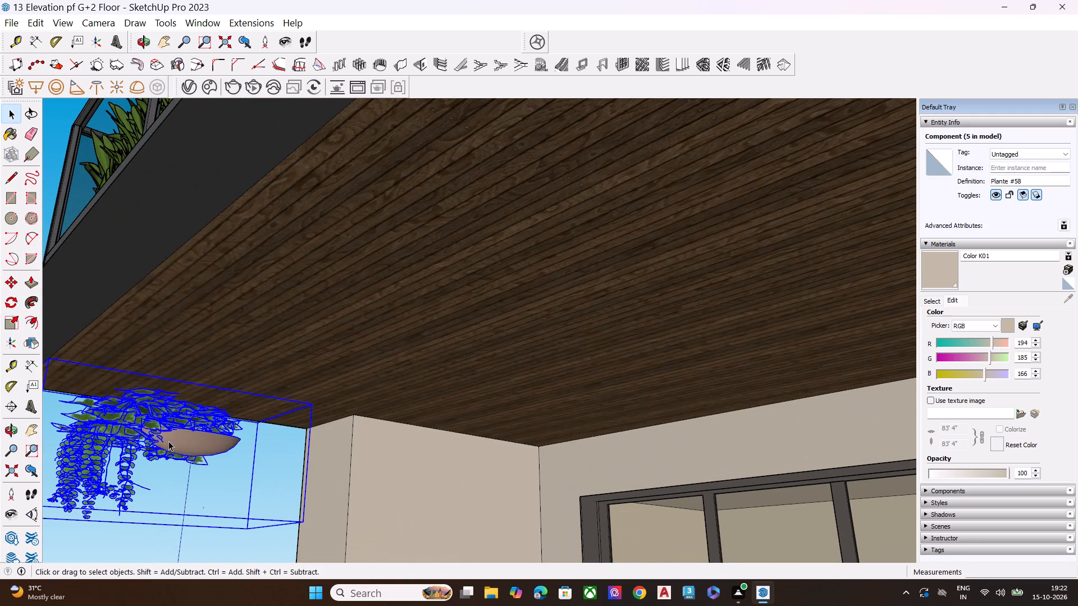
key(s)
click(153, 523)
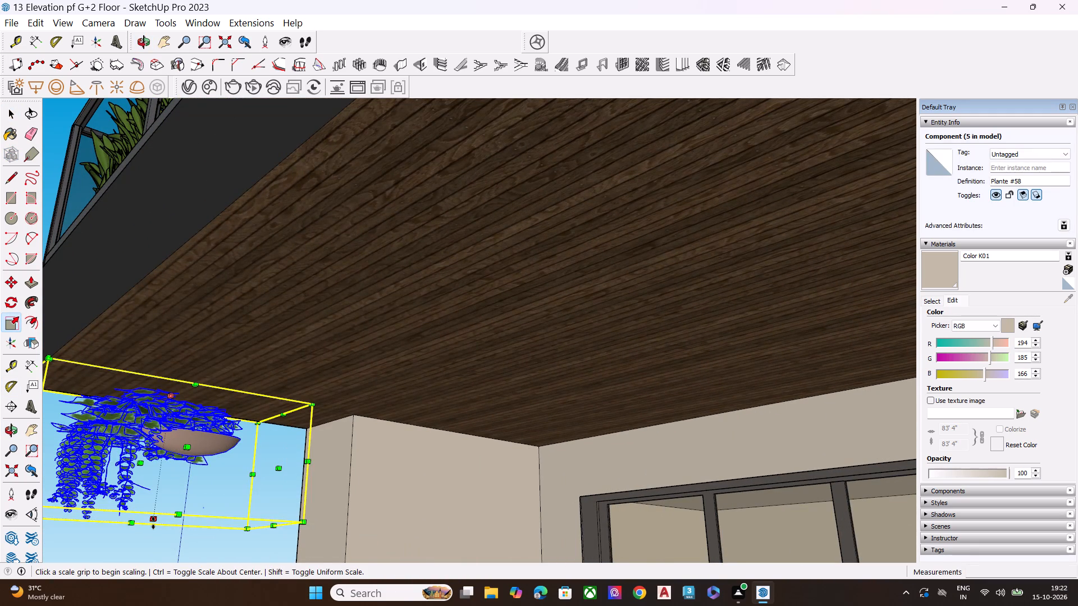
click(149, 562)
Widen the same hanging plant under the balcony slab's outer corner to about 1.32 times along red, and deselect it.
scroll(189, 445, down, 2)
scroll(196, 440, up, 1)
scroll(198, 440, down, 2)
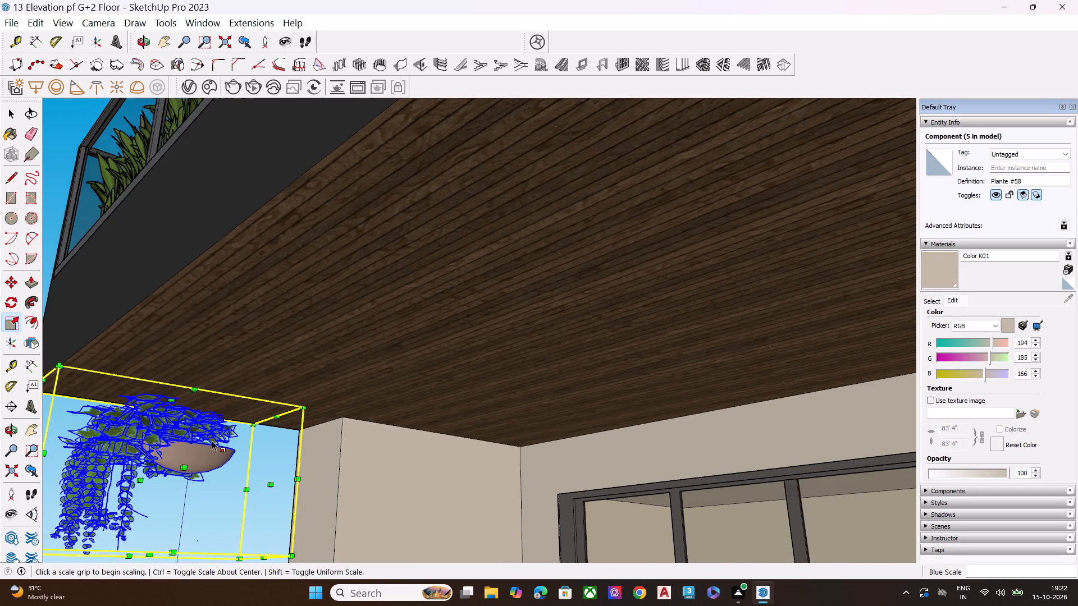
scroll(212, 440, down, 2)
middle_drag(216, 472, 385, 516)
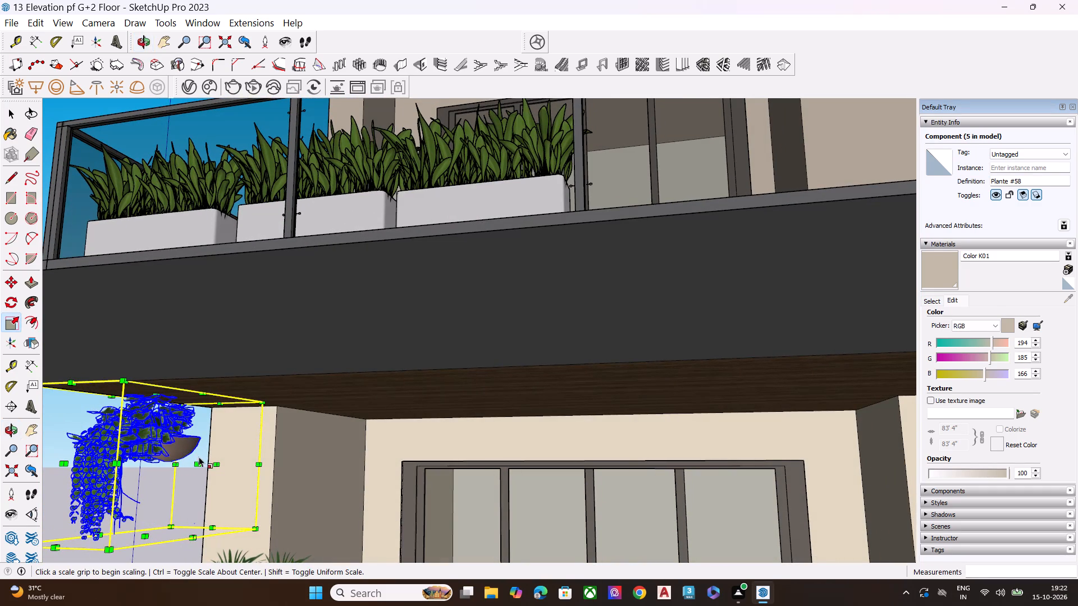
click(198, 463)
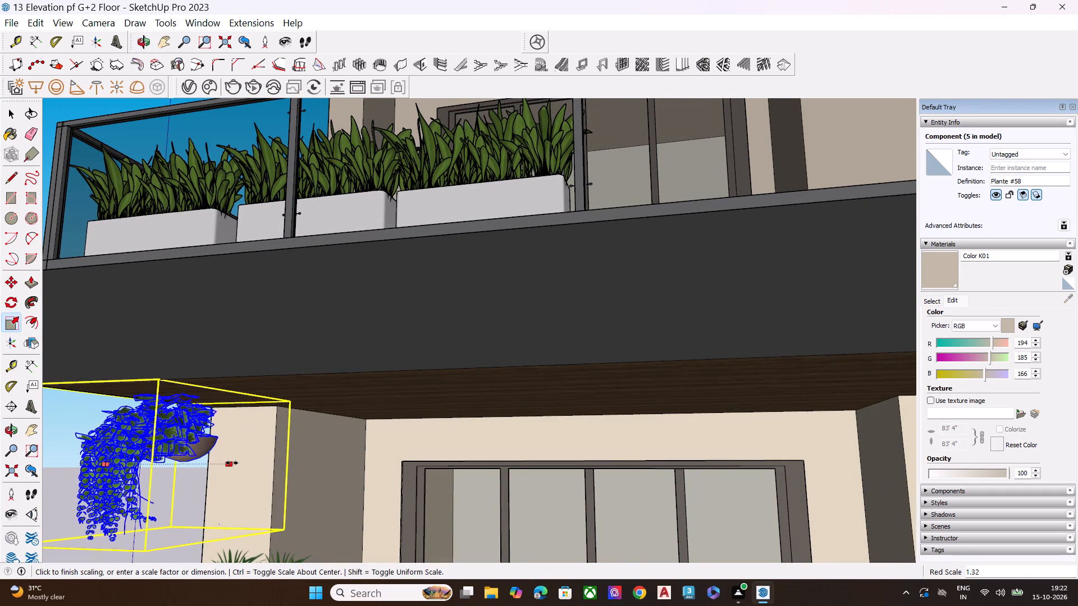
click(237, 463)
scroll(286, 424, down, 5)
scroll(317, 425, up, 1)
scroll(322, 425, down, 2)
click(113, 428)
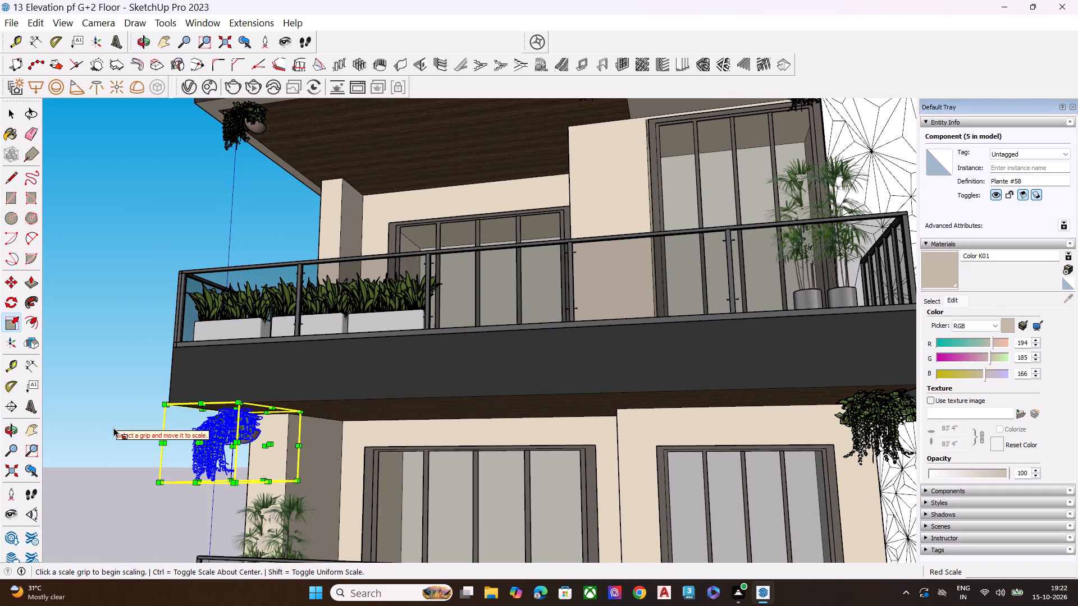
key(space)
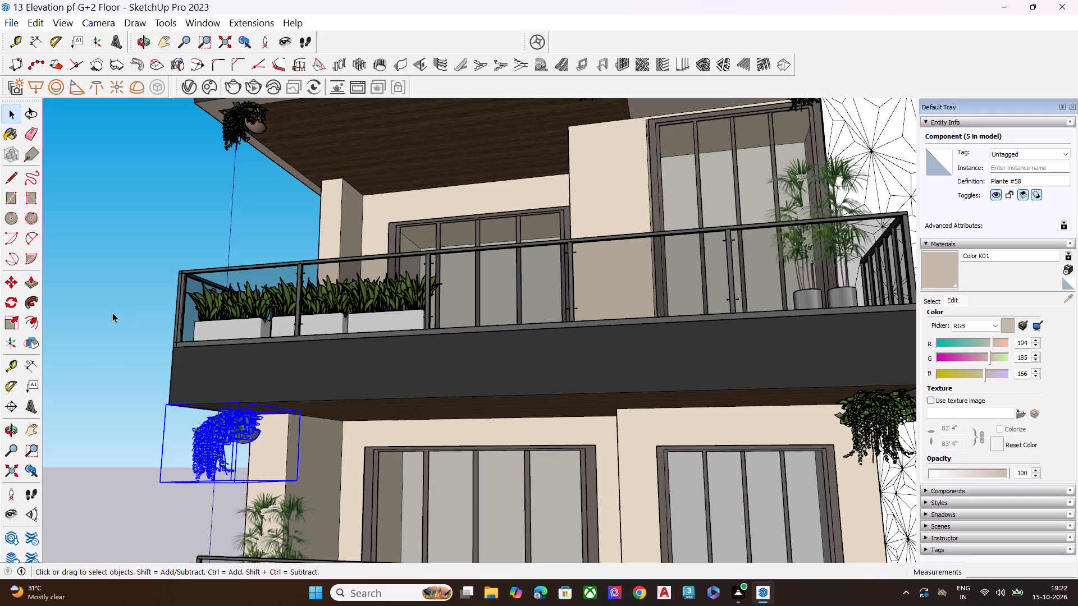
click(141, 213)
Review the whole front elevation from several angles, examining the hanging plants, balconies and compound wall together.
scroll(177, 306, down, 4)
scroll(177, 313, up, 1)
scroll(177, 314, down, 9)
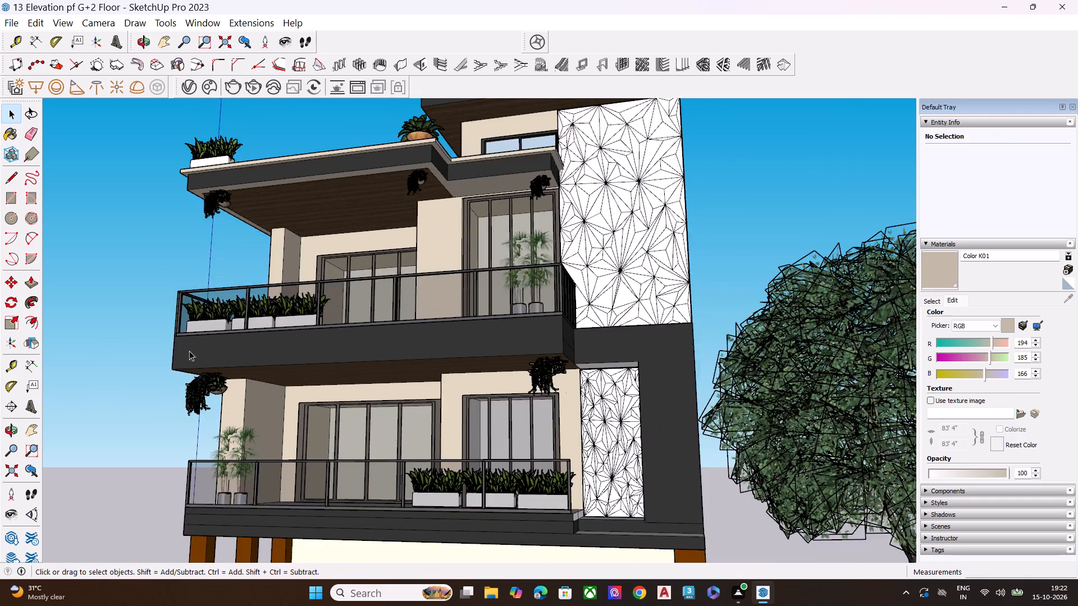
scroll(189, 351, down, 4)
middle_drag(337, 406, 347, 451)
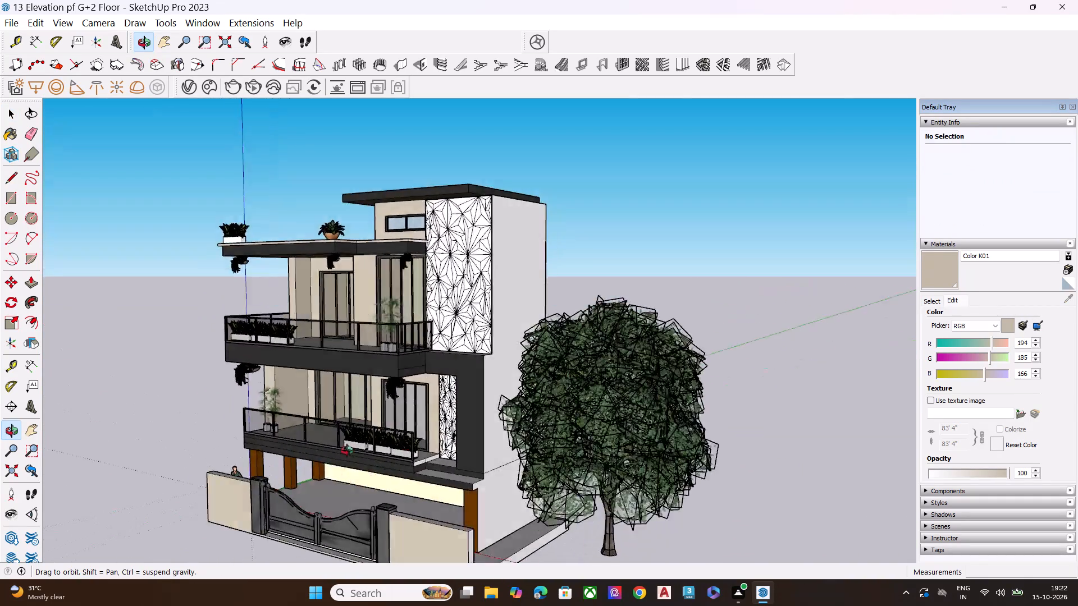
middle_drag(347, 451, 490, 420)
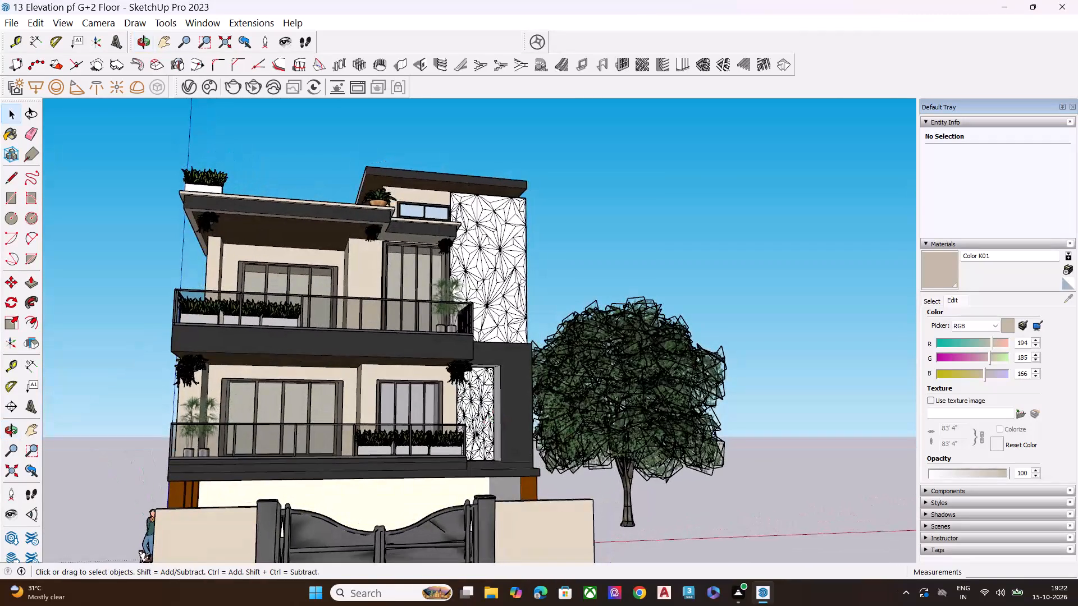
scroll(382, 401, down, 8)
scroll(447, 548, up, 7)
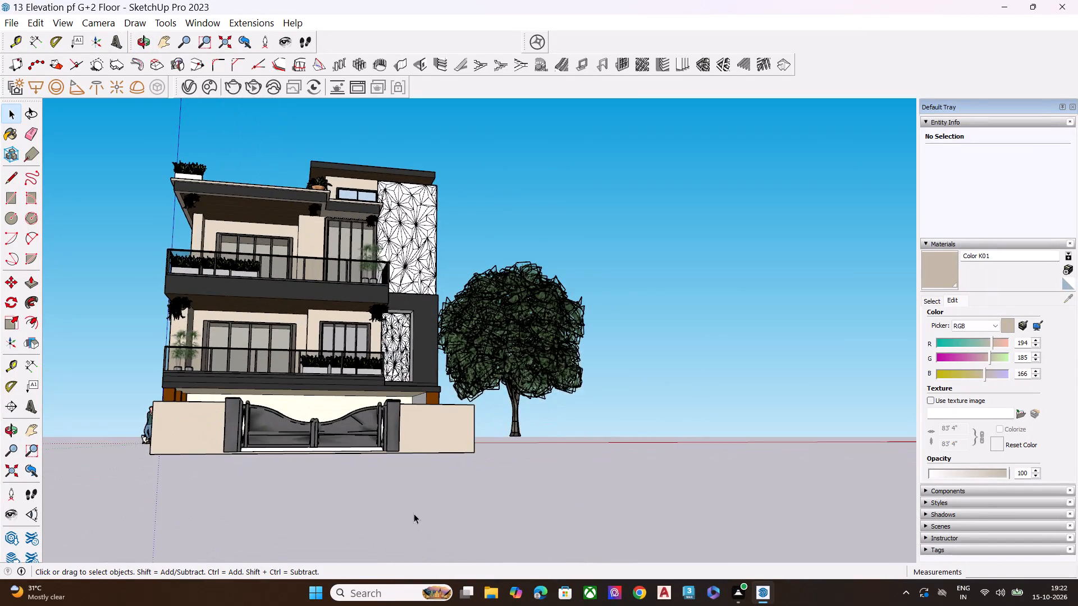
middle_drag(508, 504, 423, 529)
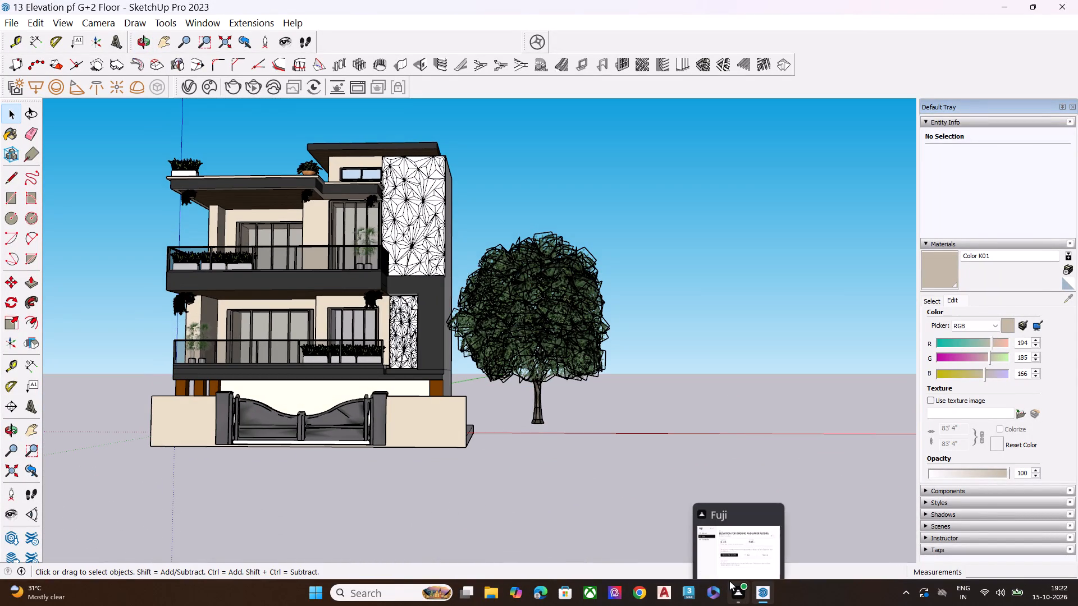
scroll(353, 335, down, 3)
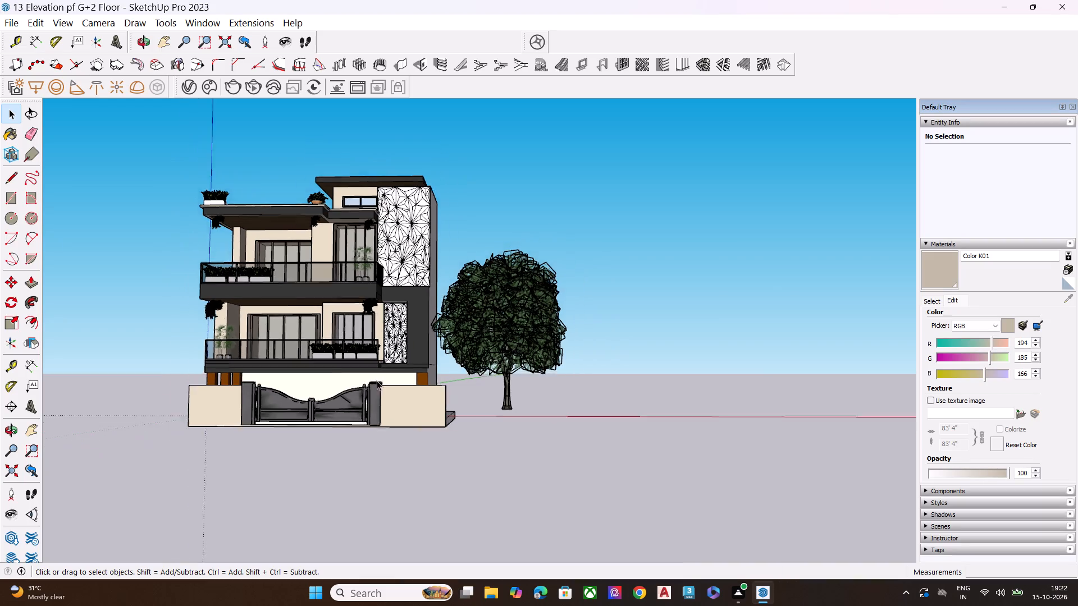
scroll(377, 380, down, 1)
scroll(198, 288, up, 8)
middle_drag(442, 359, 369, 375)
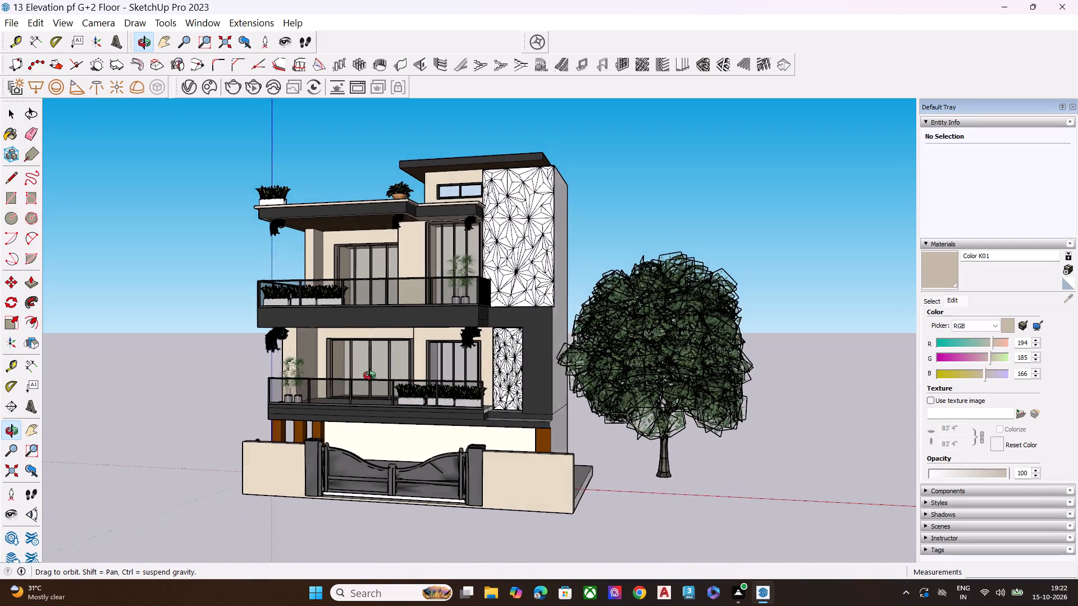
middle_drag(369, 375, 552, 393)
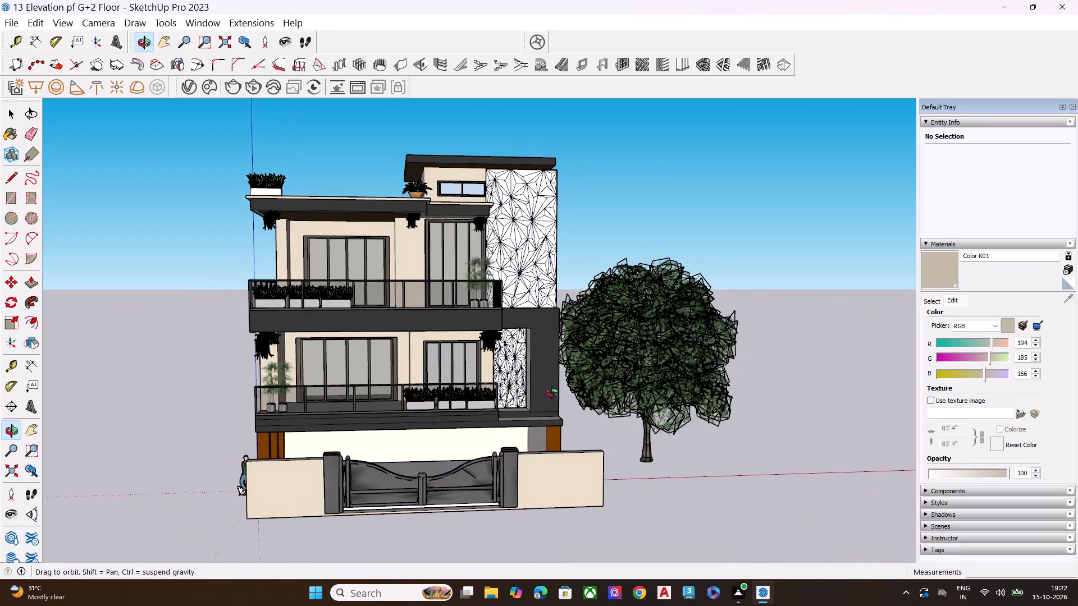
middle_drag(552, 393, 430, 375)
scroll(413, 370, up, 2)
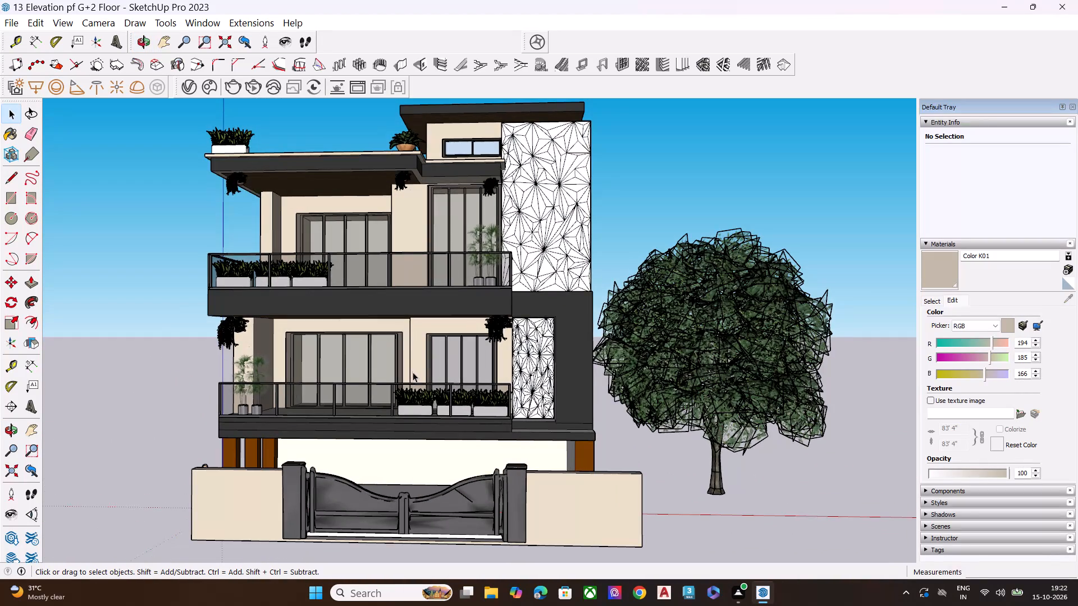
middle_drag(413, 372, 421, 345)
scroll(416, 352, up, 1)
scroll(428, 396, down, 1)
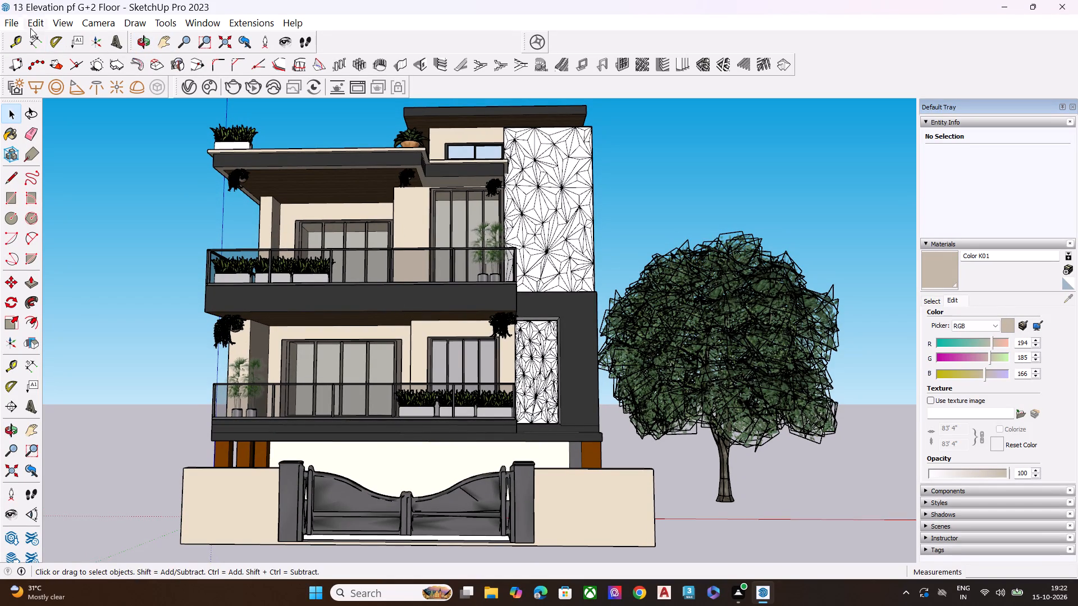
Collapse the material and entity details and open the scene settings.
click(971, 242)
click(945, 117)
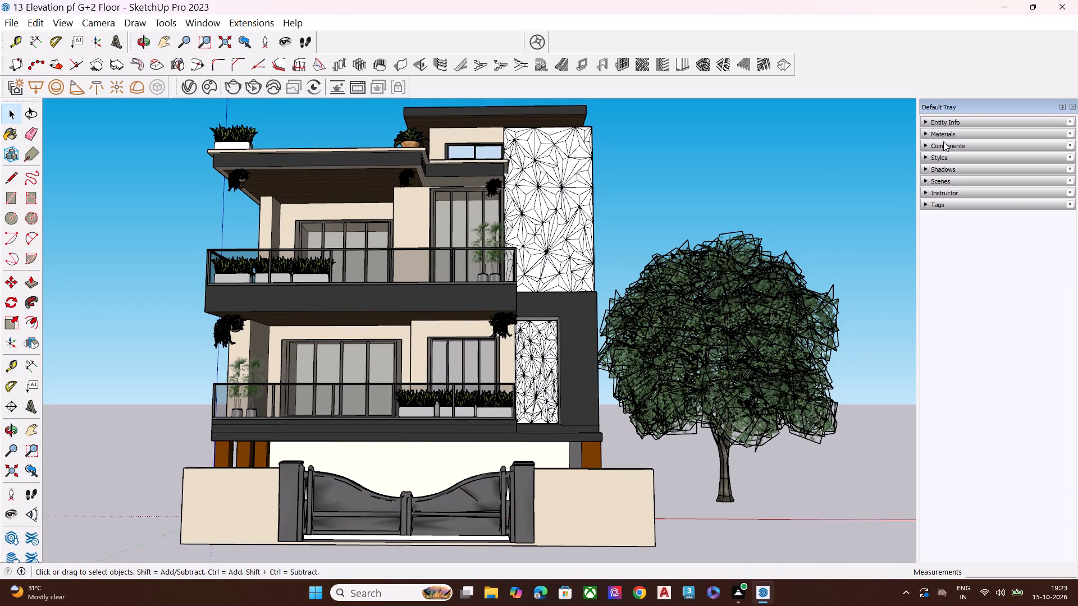
click(951, 179)
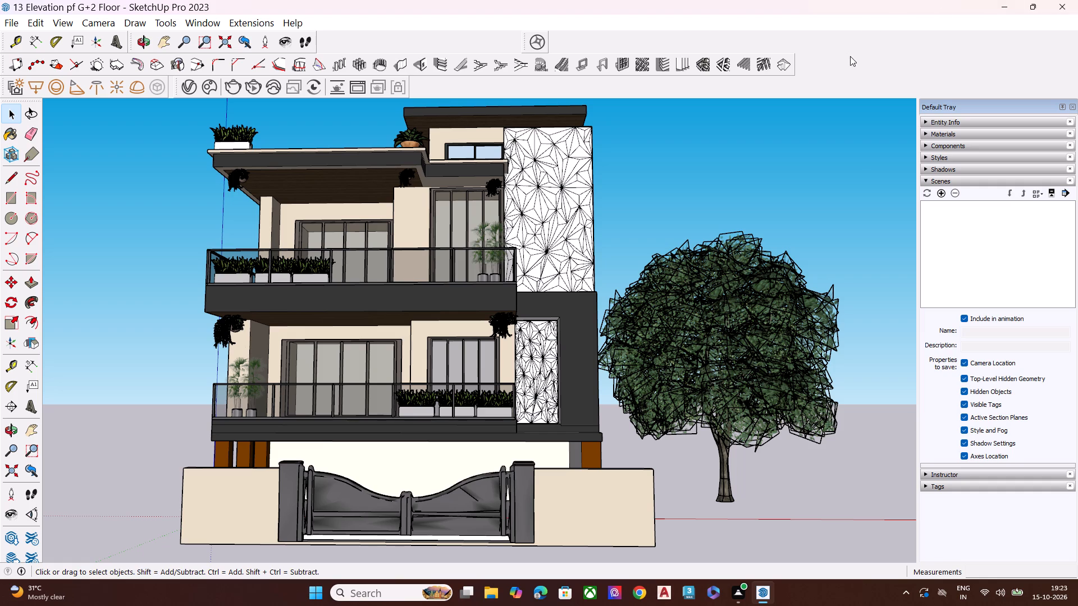
Frame the full front elevation, gate and tree in a near-frontal view and examine the composition.
key(h)
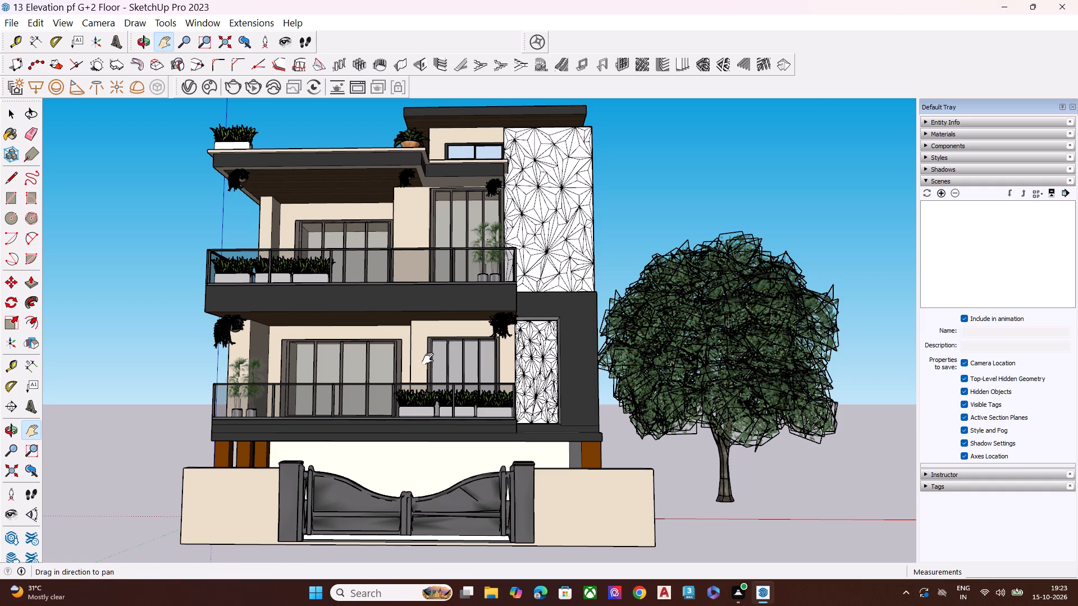
drag(380, 374, 479, 384)
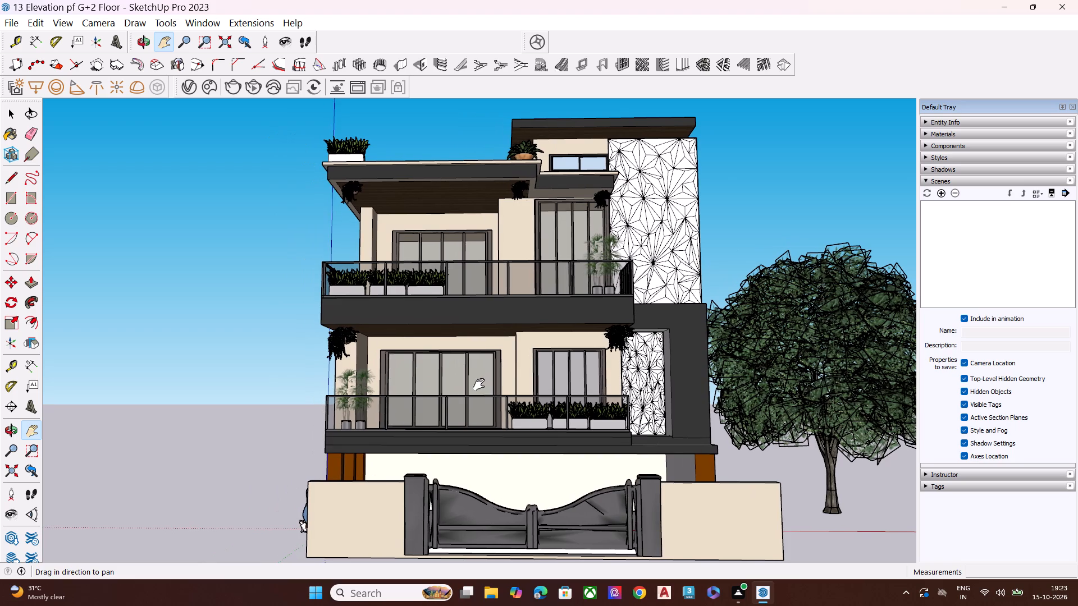
drag(479, 384, 438, 377)
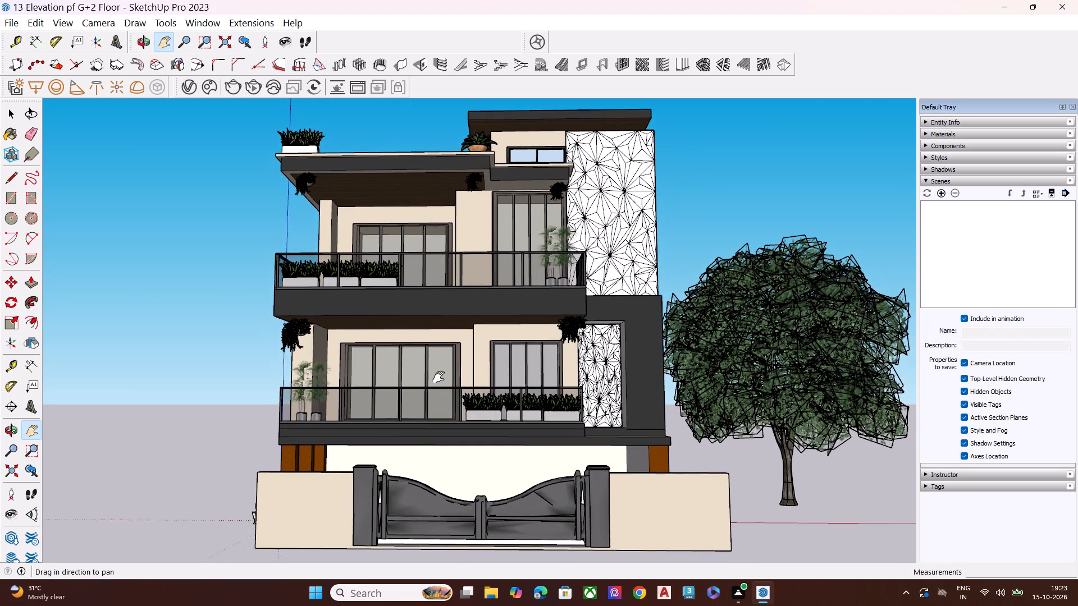
drag(438, 377, 437, 381)
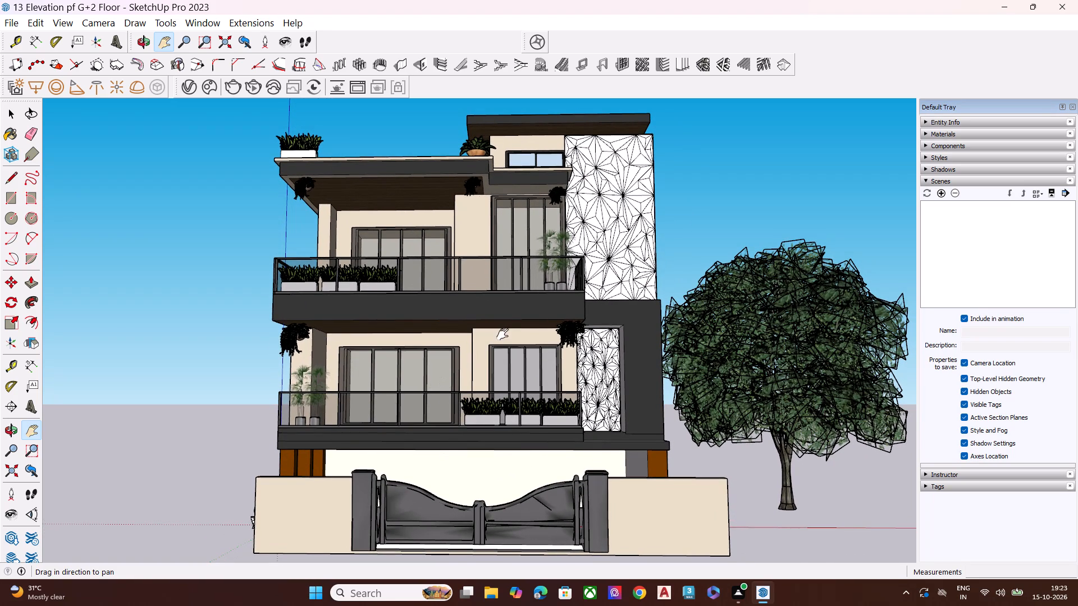
middle_drag(503, 333, 501, 368)
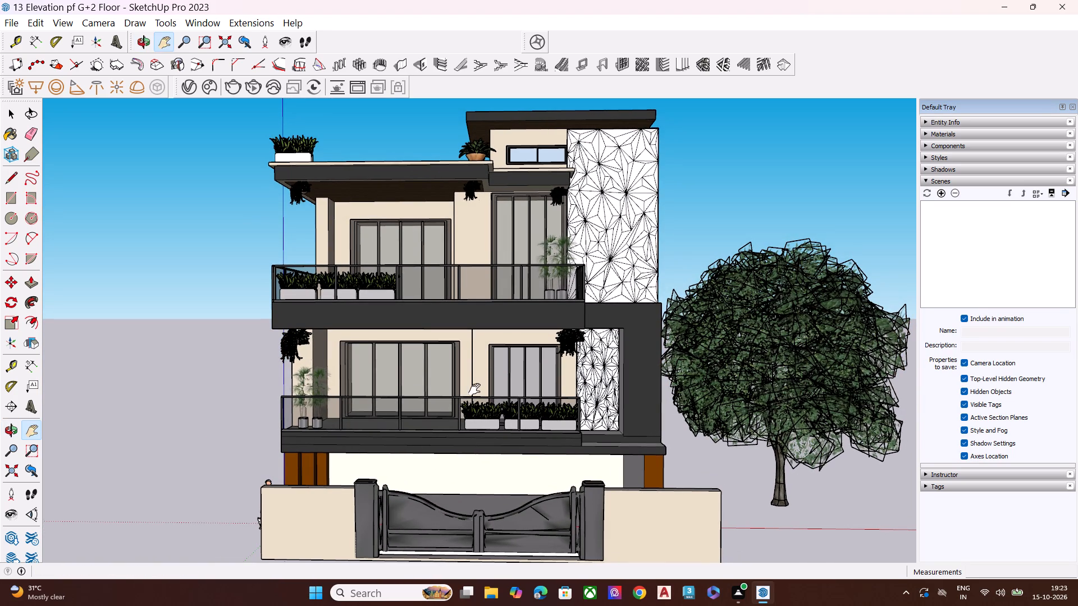
scroll(474, 389, down, 1)
drag(458, 406, 468, 407)
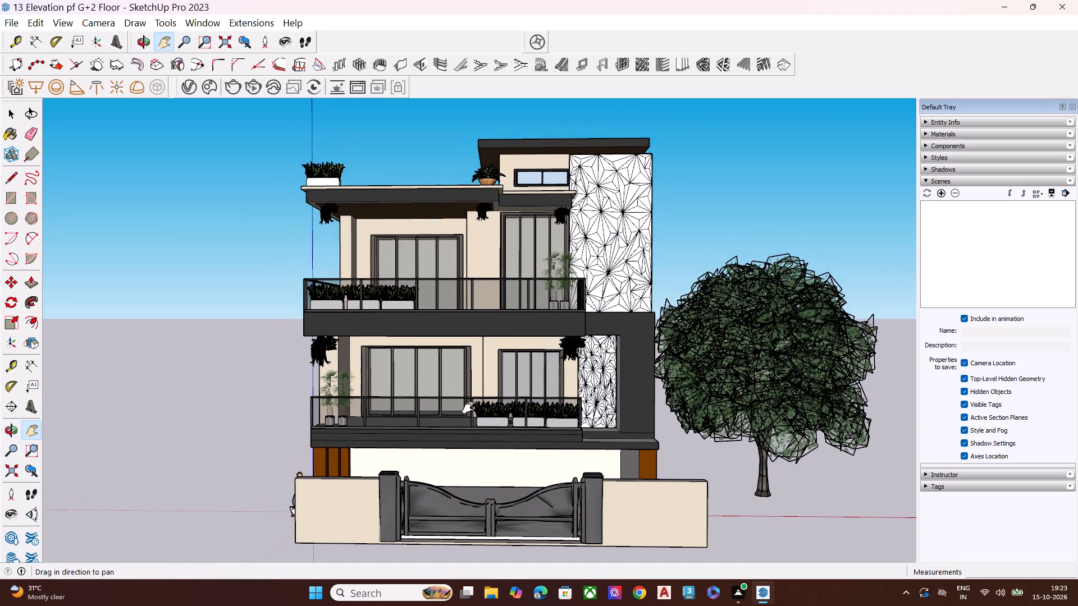
drag(468, 407, 440, 405)
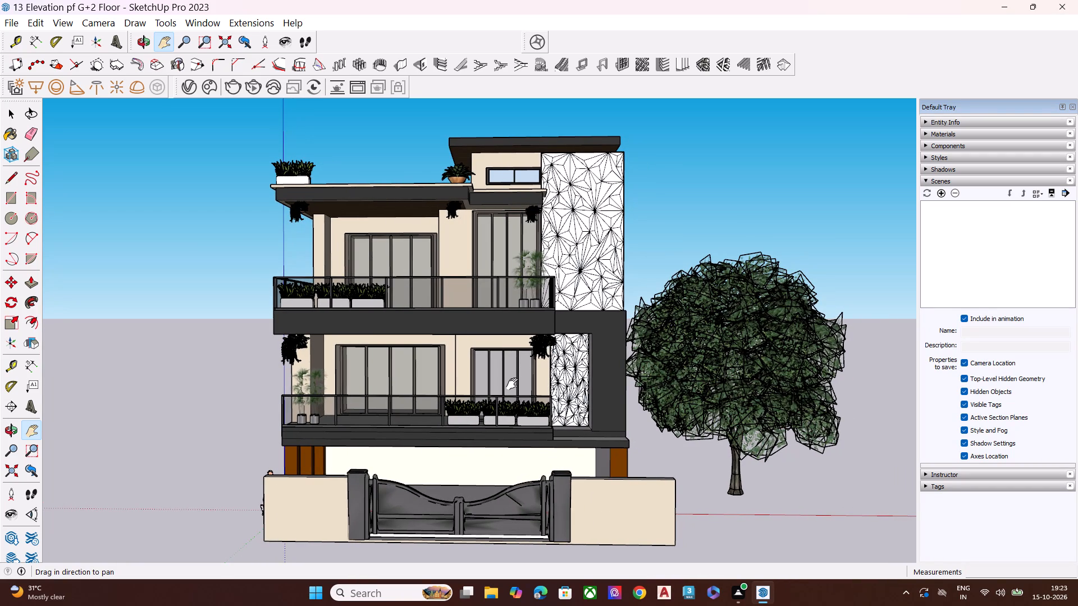
drag(485, 399, 505, 396)
Stretch the hanging plant under the top slab's stepped middle corner vertically, and widen it to about 1.21 times along red.
scroll(459, 210, up, 3)
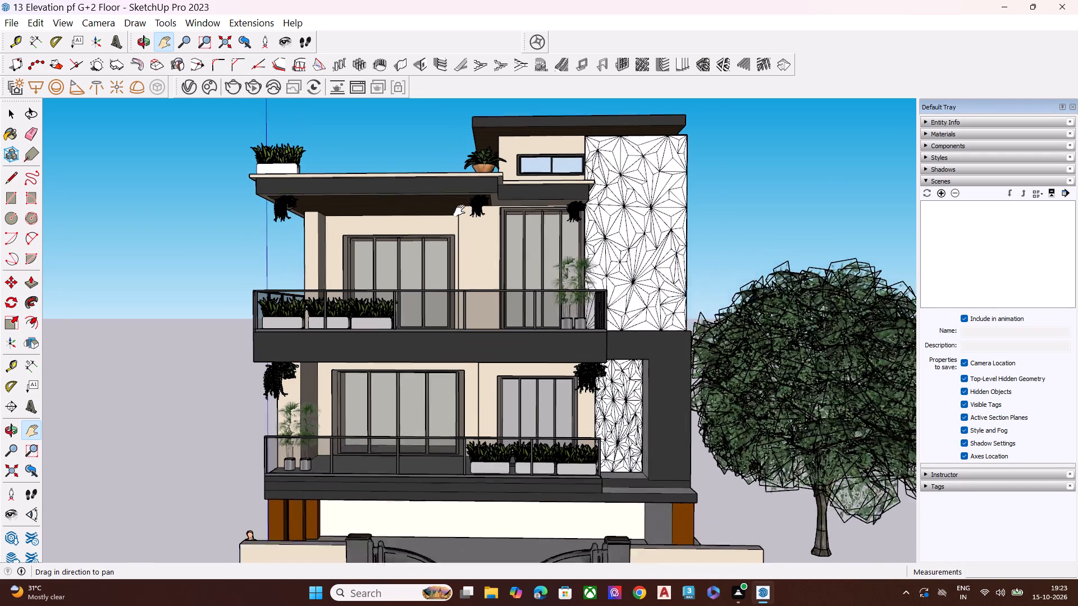
key(space)
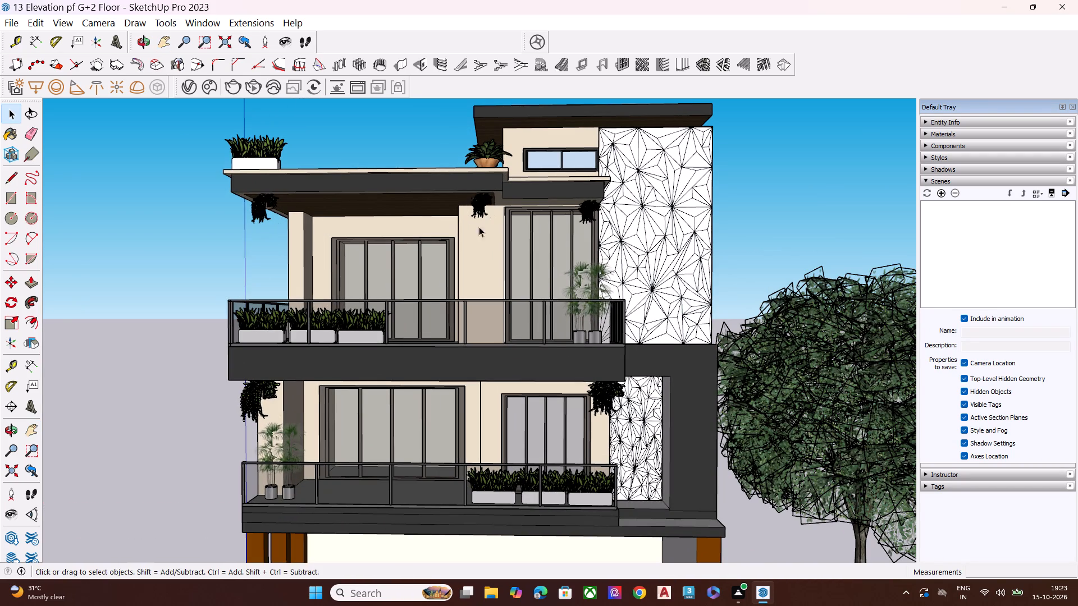
click(479, 209)
scroll(482, 201, up, 7)
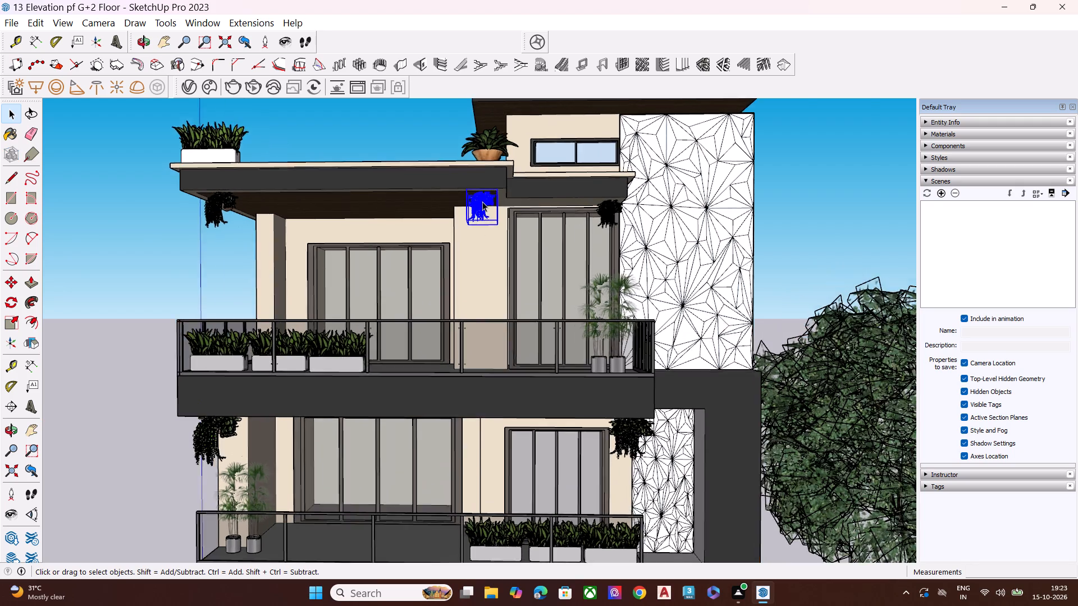
scroll(482, 201, up, 2)
key(s)
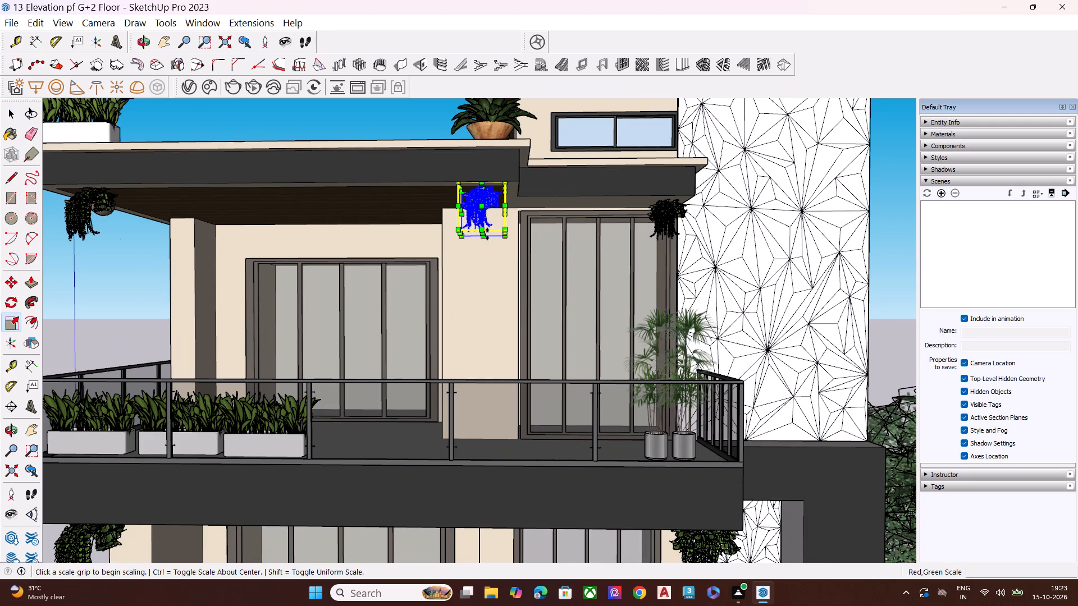
click(484, 237)
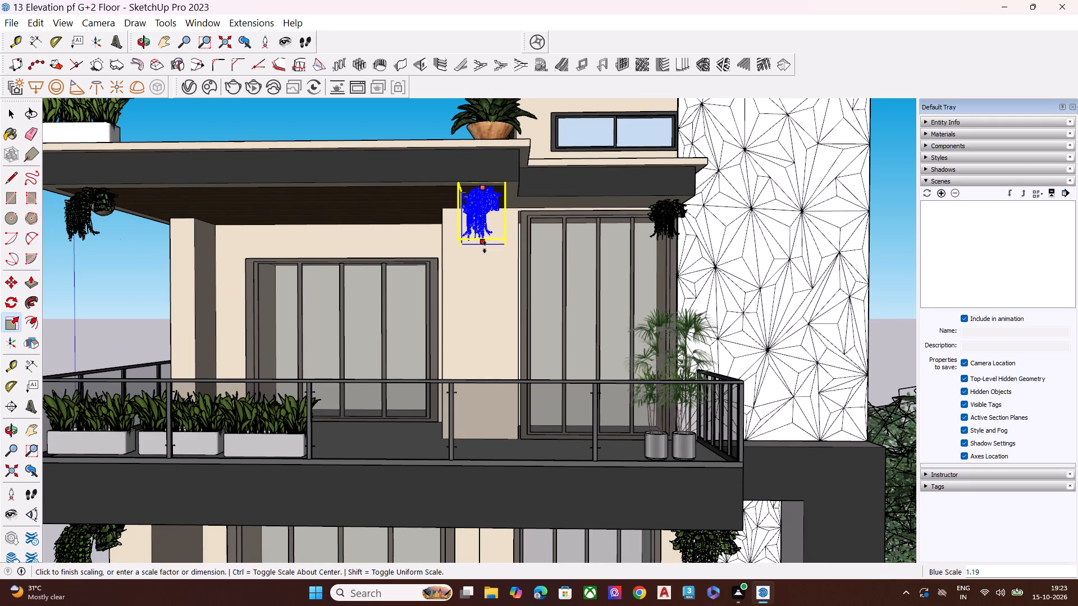
click(485, 251)
click(465, 221)
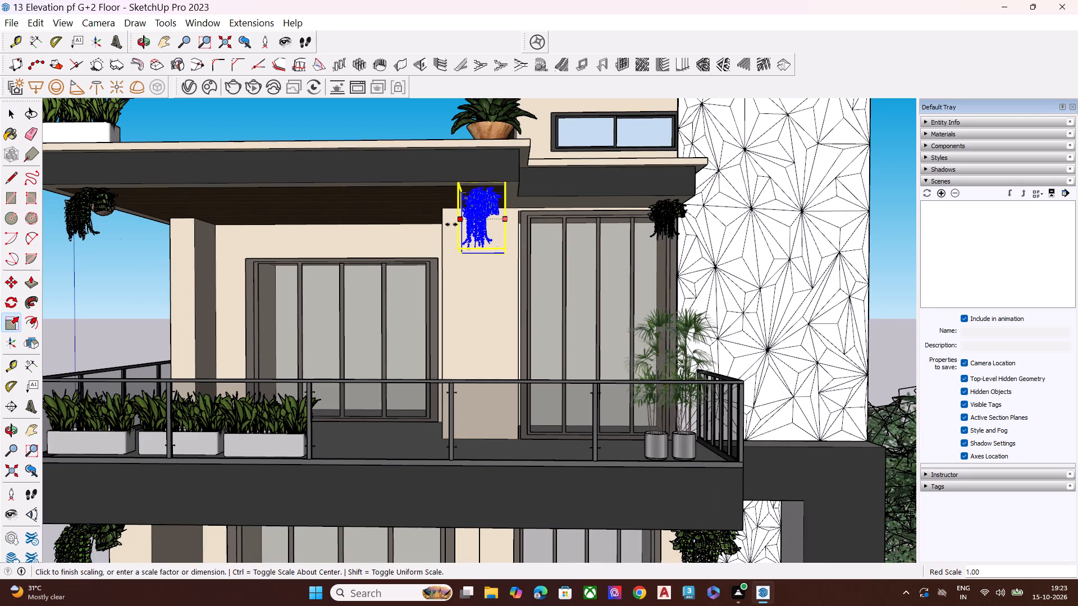
click(451, 224)
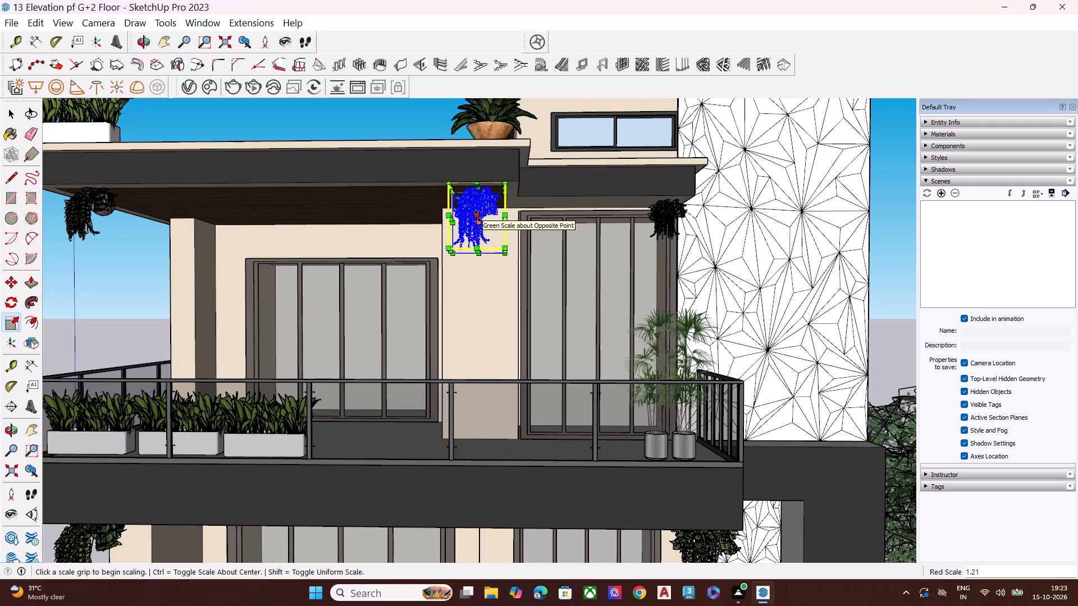
Deepen the same hanging plant under the top slab along green, and deselect it.
click(478, 216)
click(477, 211)
click(481, 223)
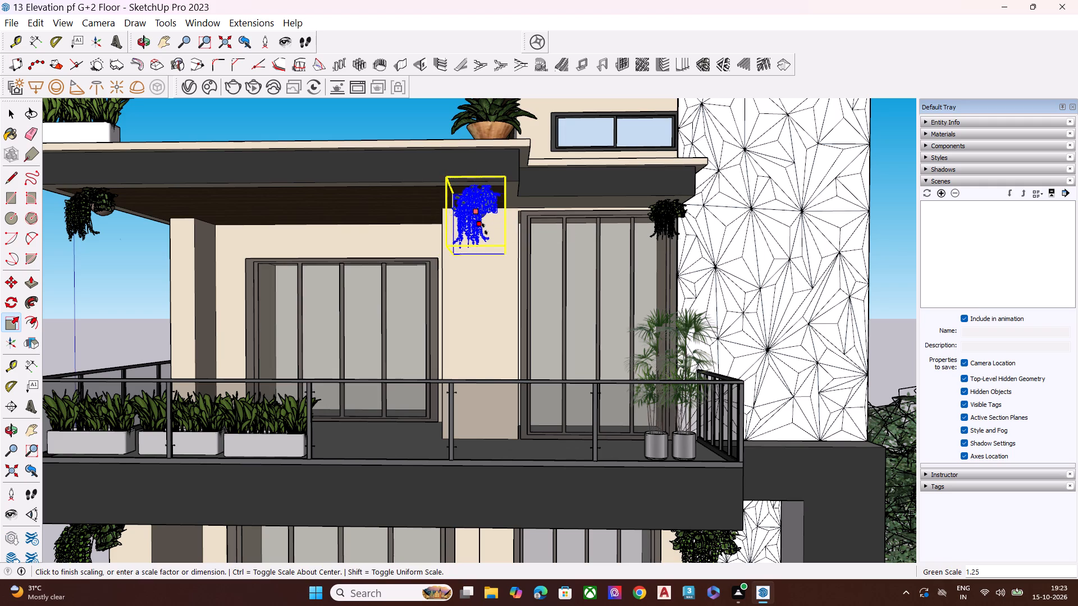
click(485, 229)
click(423, 136)
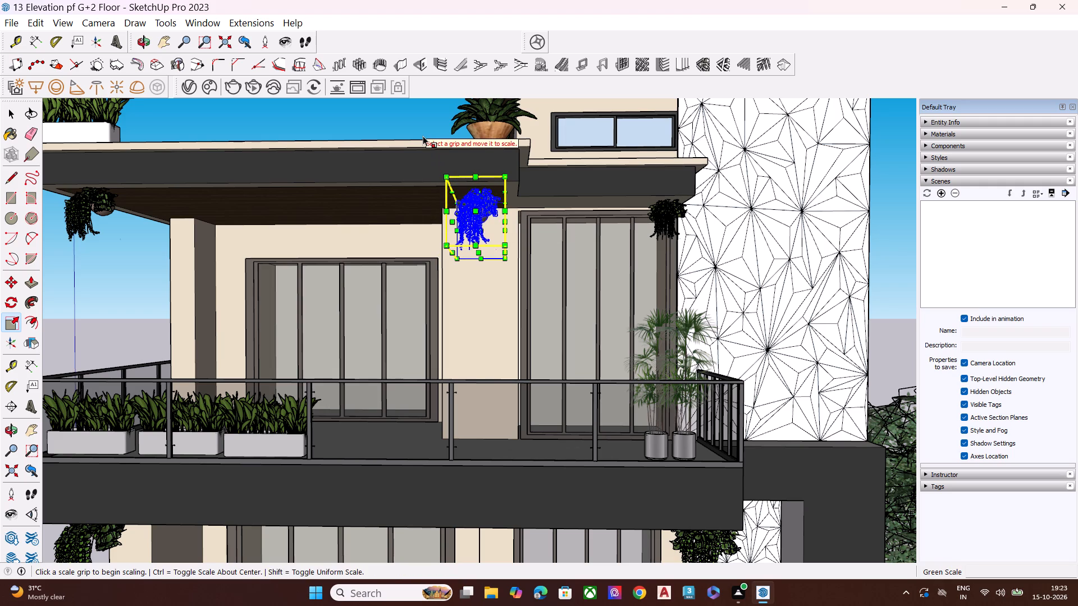
key(space)
click(396, 127)
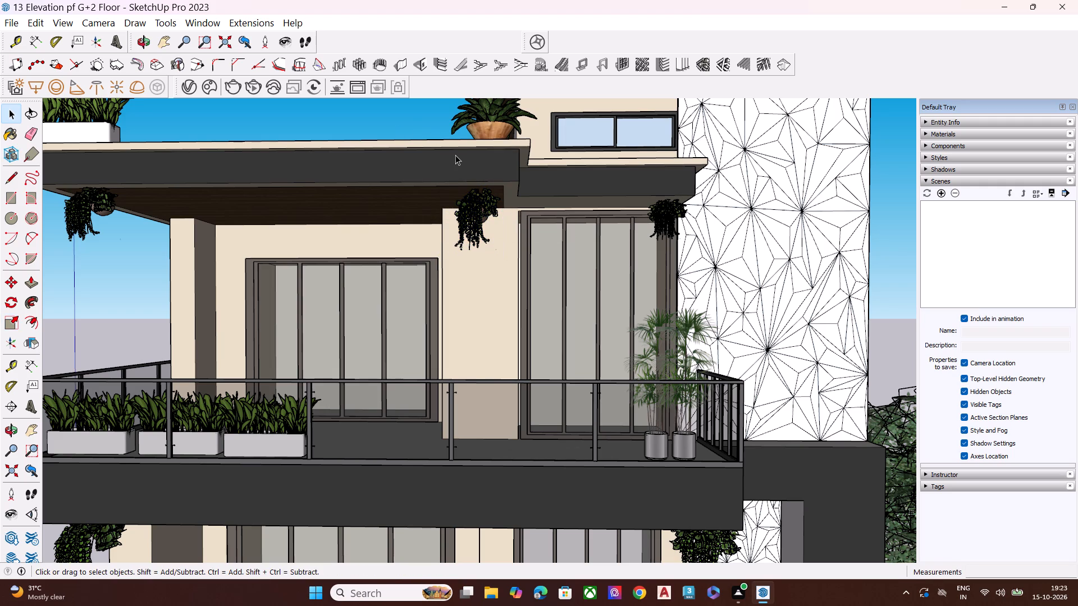
Examine the whole front elevation with the enlarged hanging plants, gate and tree from near-frontal views.
scroll(494, 182, down, 13)
scroll(577, 162, up, 1)
scroll(577, 163, down, 3)
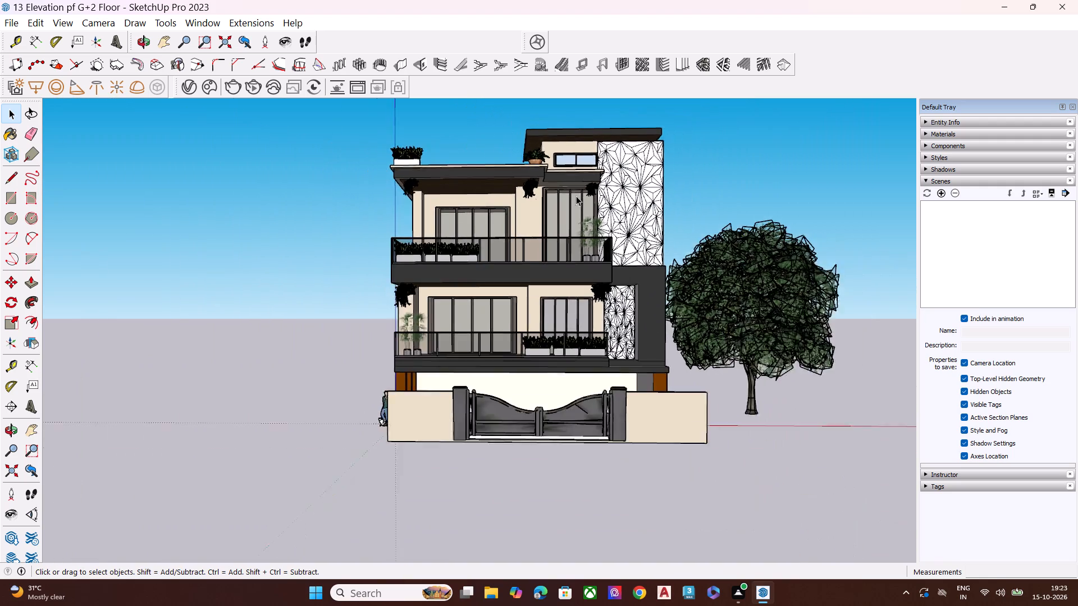
scroll(576, 196, down, 1)
middle_drag(601, 251, 661, 245)
middle_drag(593, 217, 499, 218)
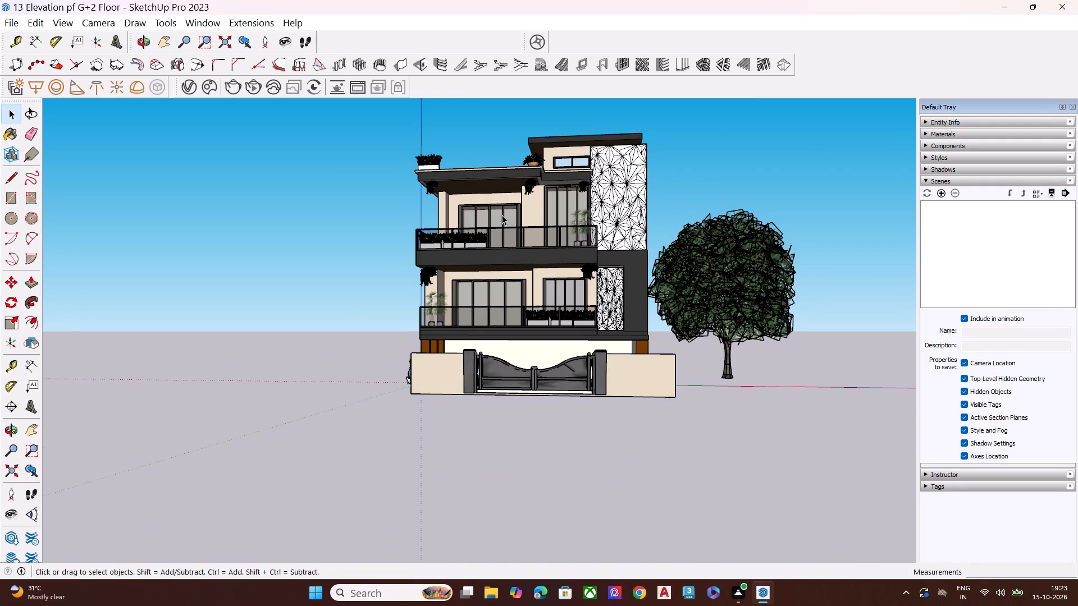
scroll(496, 112, up, 2)
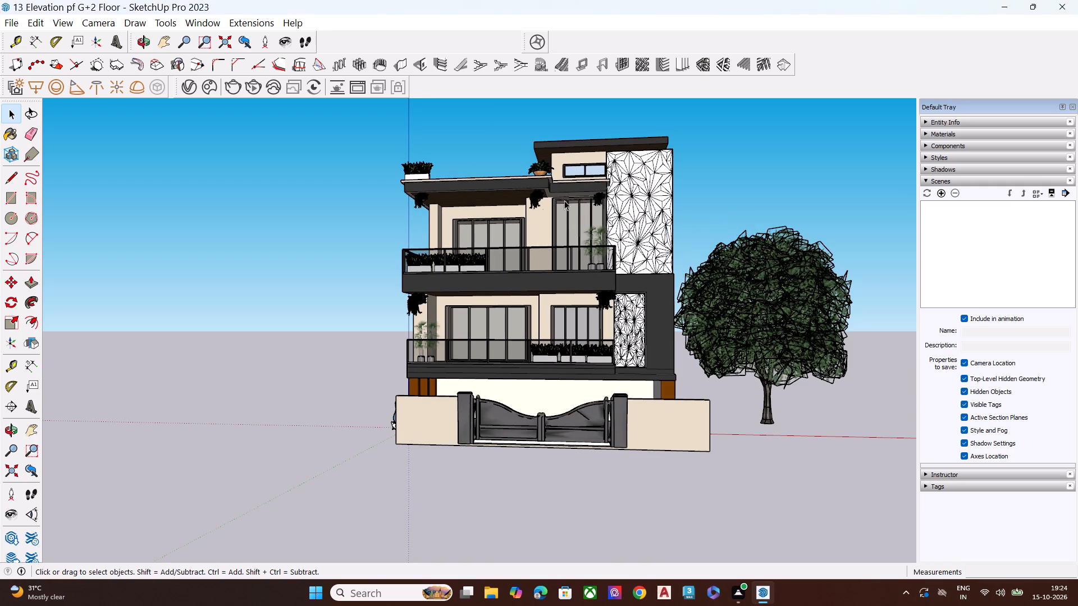
scroll(564, 203, up, 1)
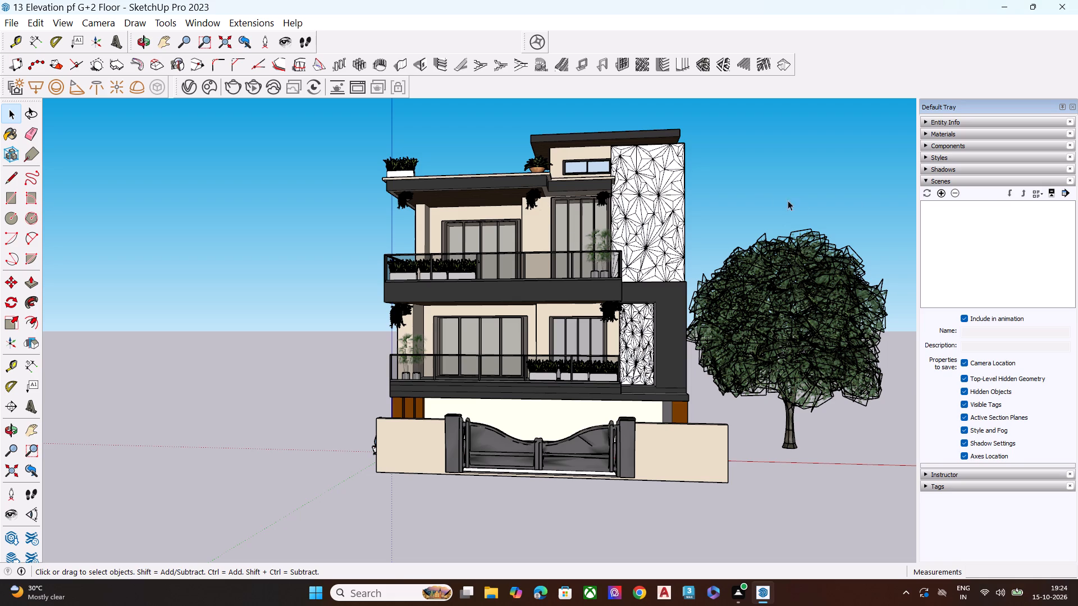
Compose a close low-angle perspective of the balconies, roof slabs and patterned wall, with the tree beside the house.
middle_drag(680, 282, 823, 300)
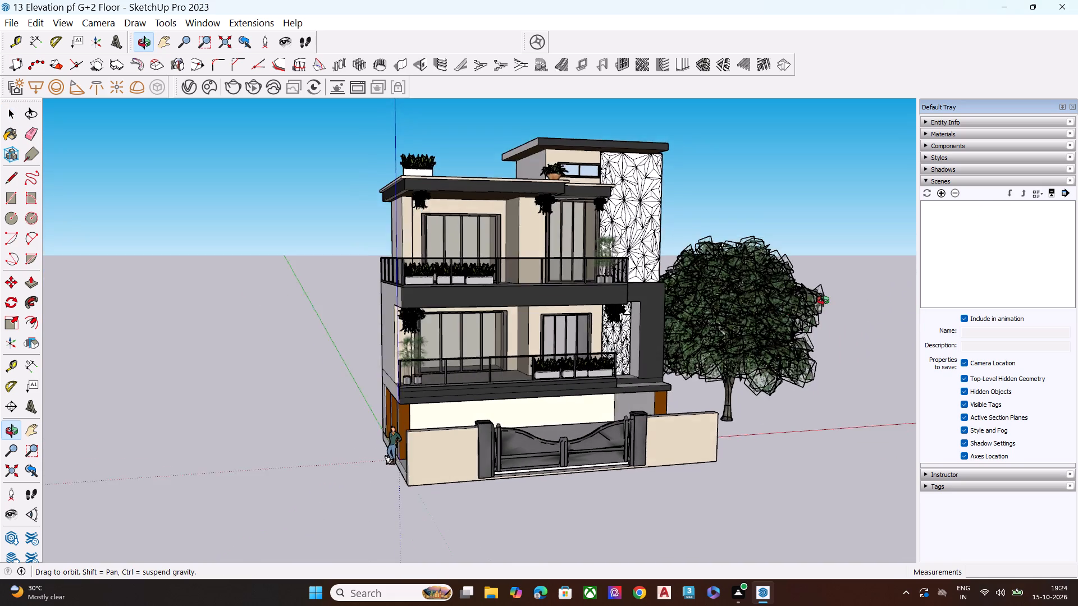
middle_drag(823, 300, 833, 282)
scroll(833, 282, up, 5)
scroll(702, 299, down, 2)
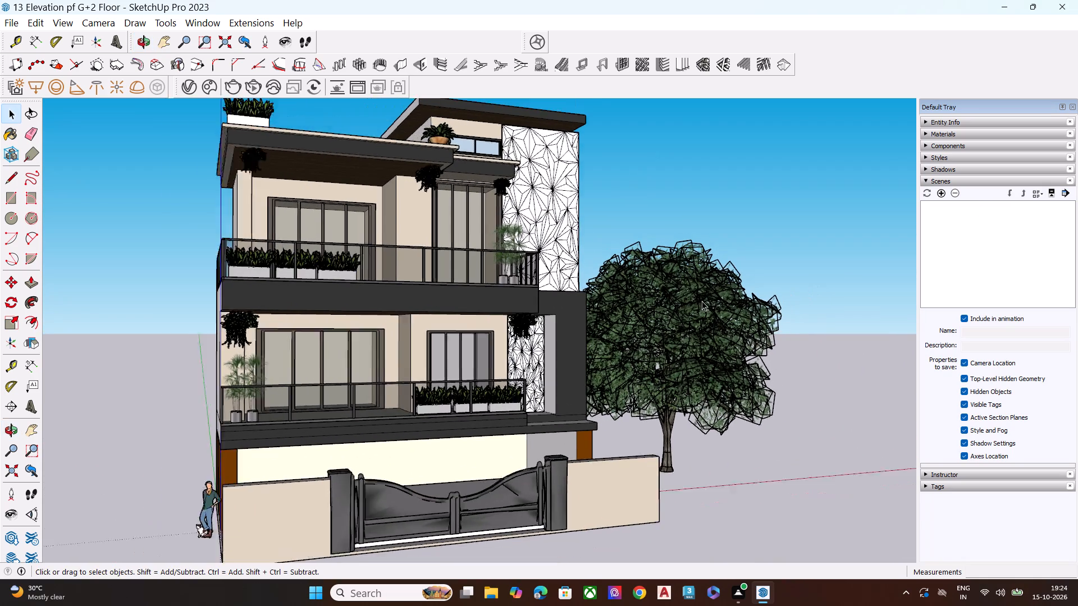
scroll(702, 301, down, 1)
scroll(483, 129, up, 4)
scroll(485, 150, down, 6)
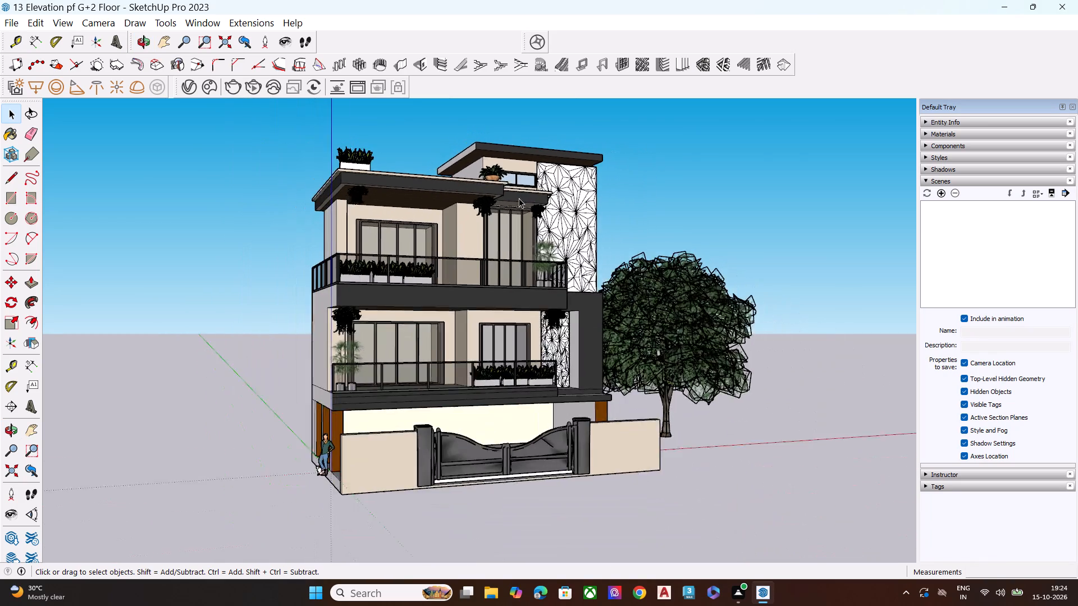
middle_drag(519, 198, 514, 167)
scroll(438, 167, up, 6)
scroll(483, 173, down, 1)
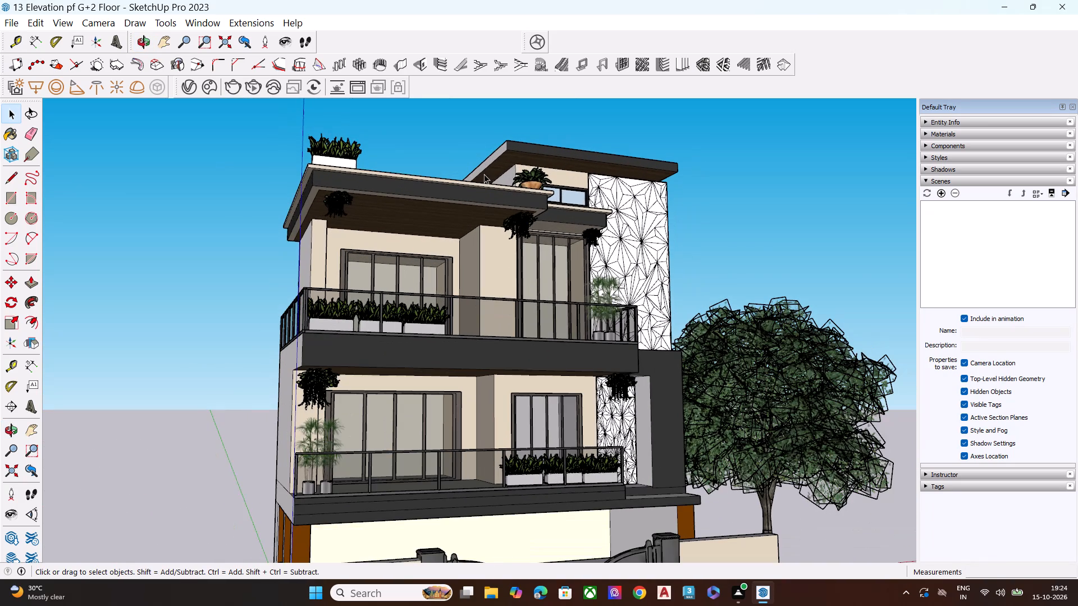
middle_click(584, 197)
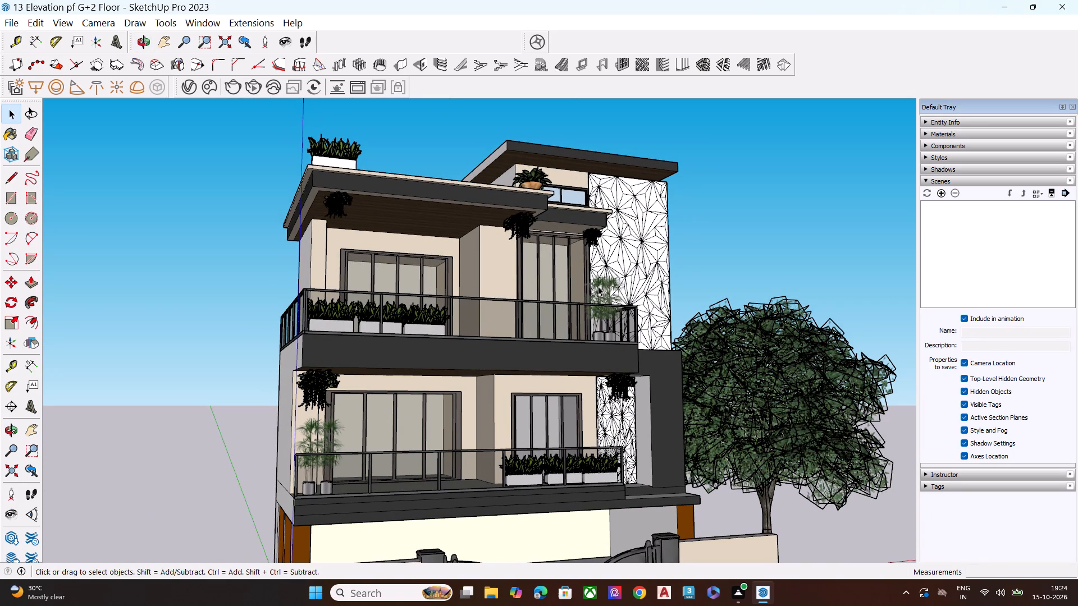
key(h)
drag(576, 329, 508, 324)
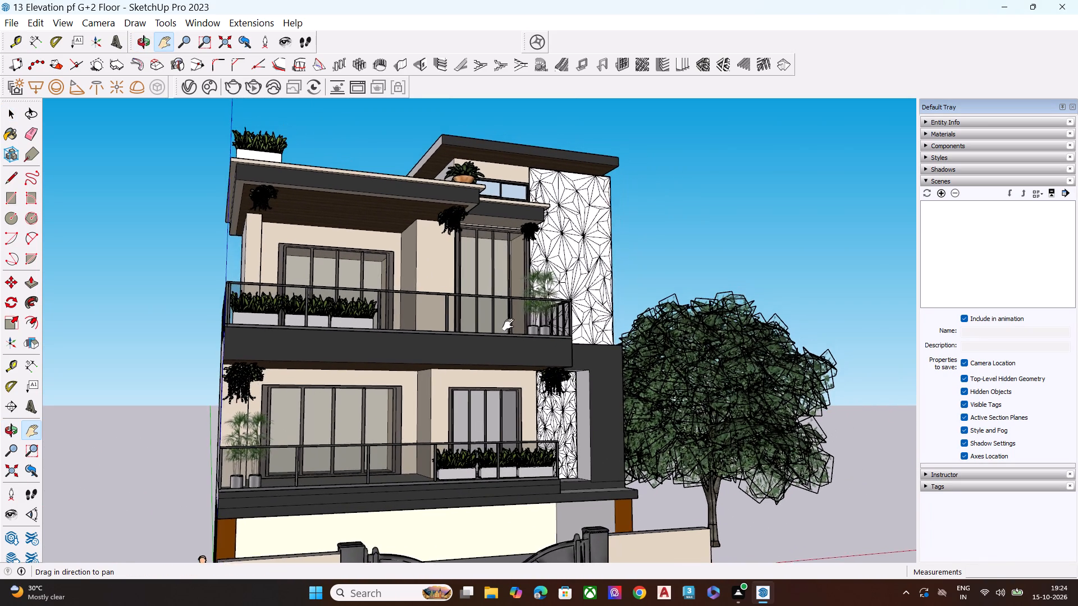
drag(508, 324, 513, 334)
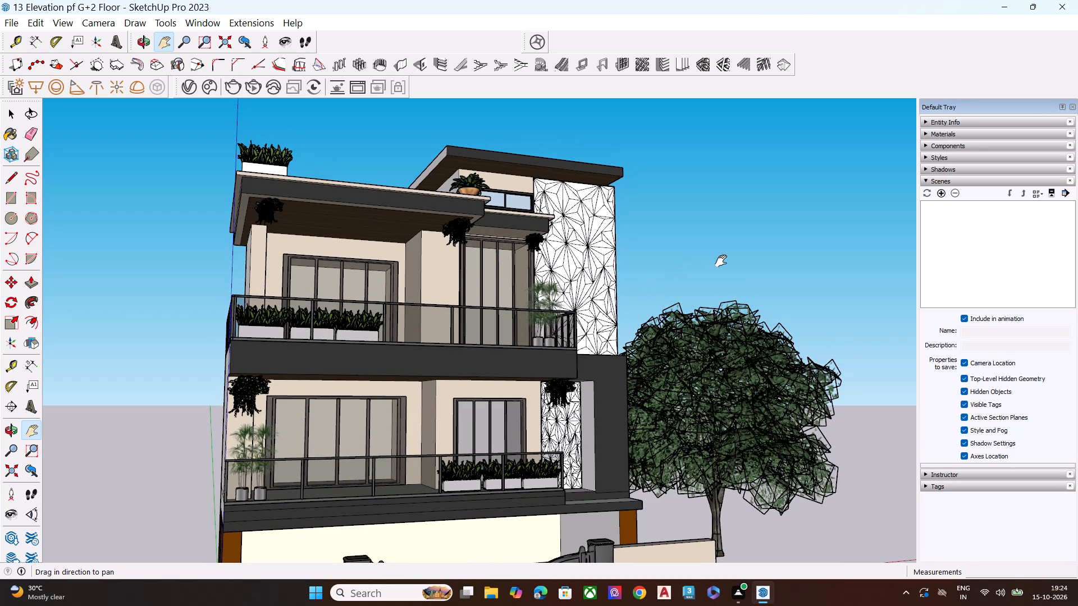
key(space)
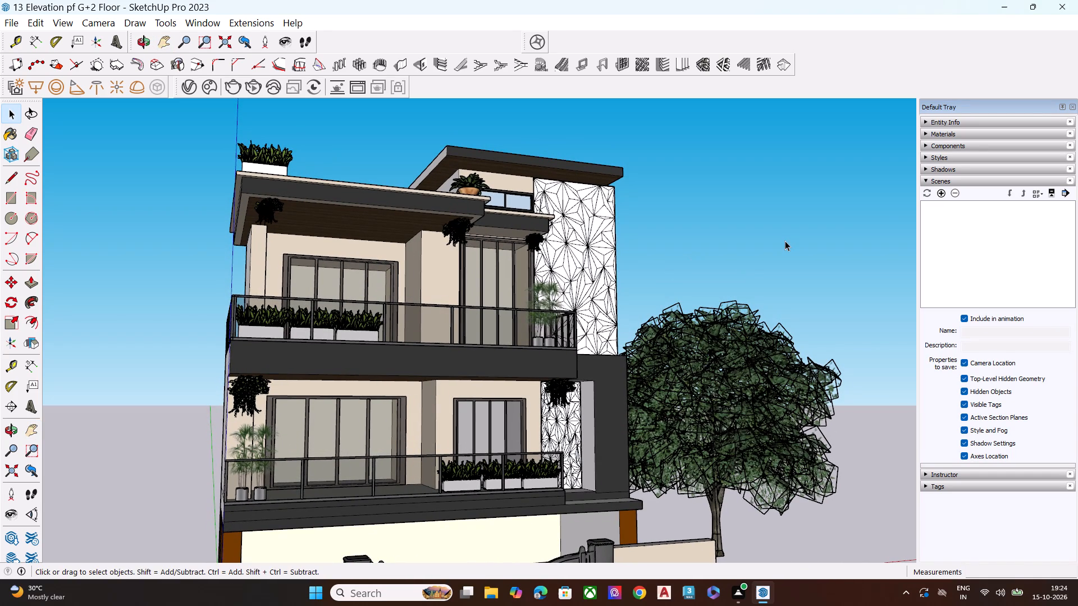
Paint the face beside the lower patterned panel, inside the dark frame, with Color K01, and collapse the material settings.
click(955, 129)
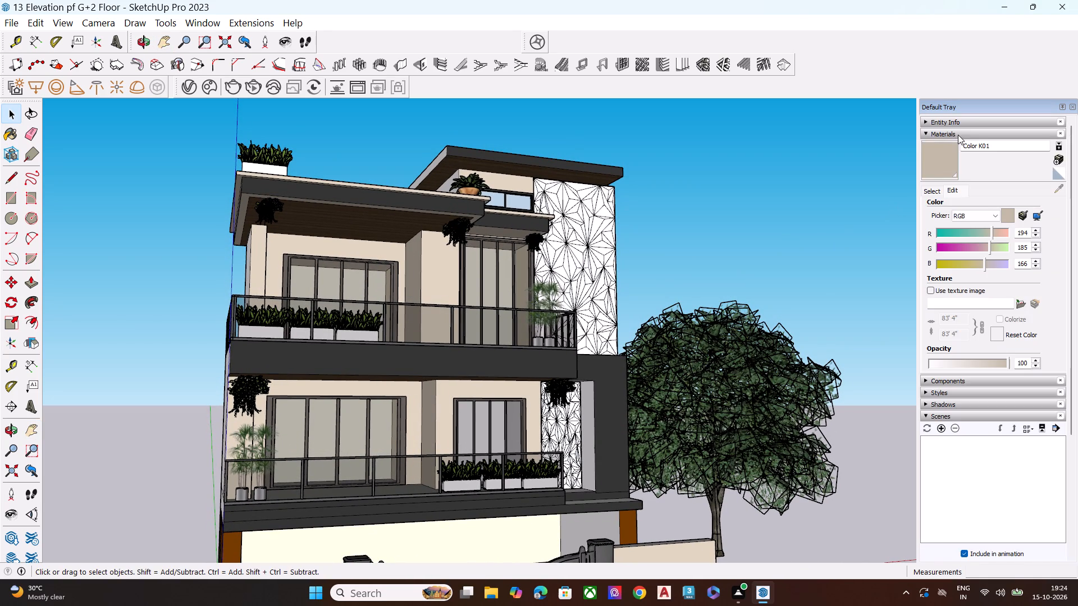
click(939, 155)
click(590, 426)
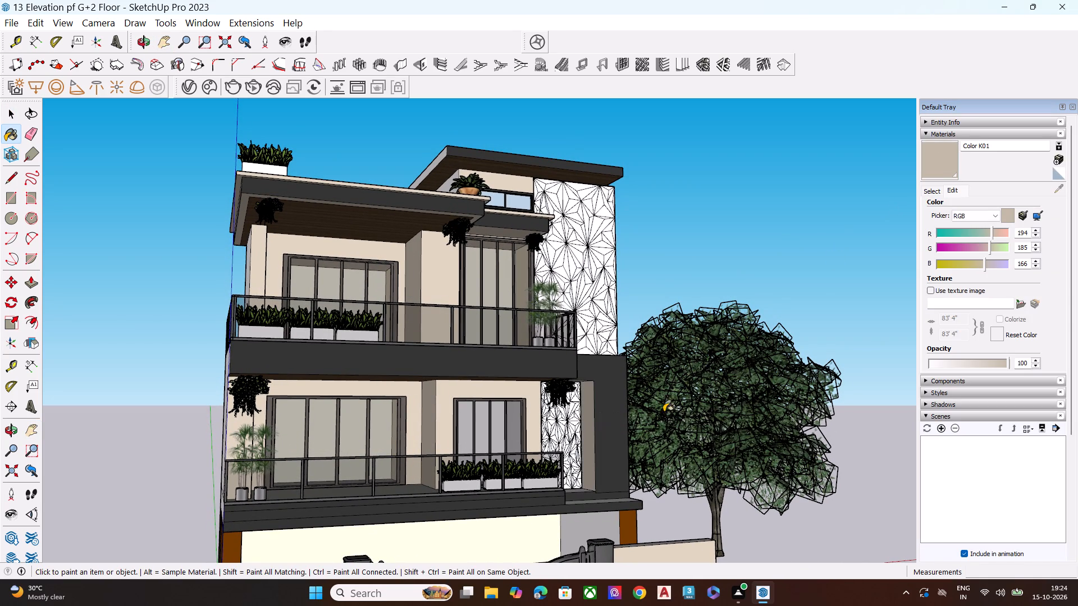
key(space)
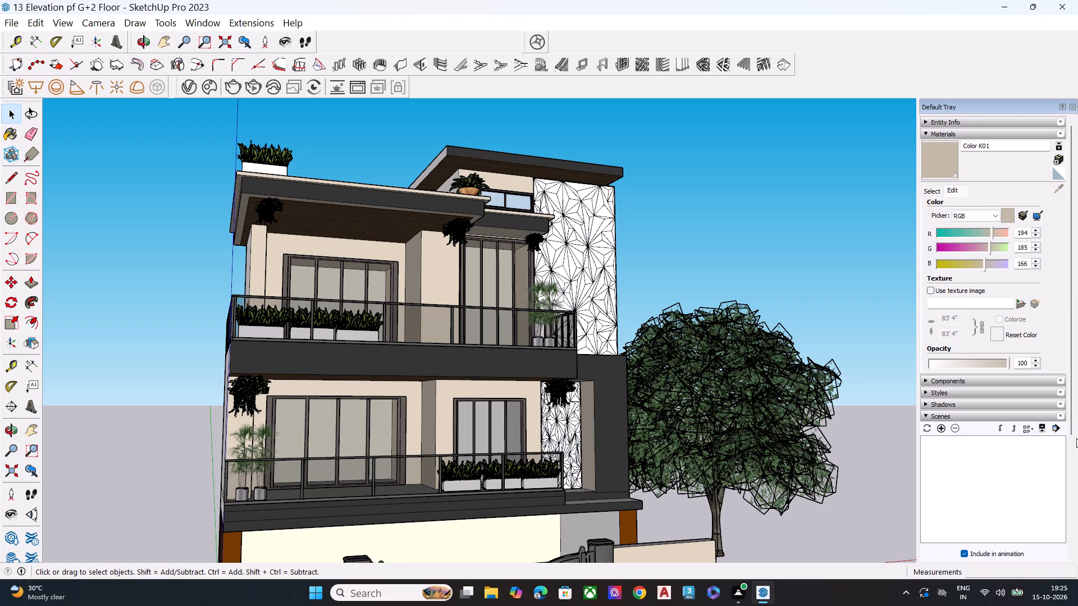
click(973, 135)
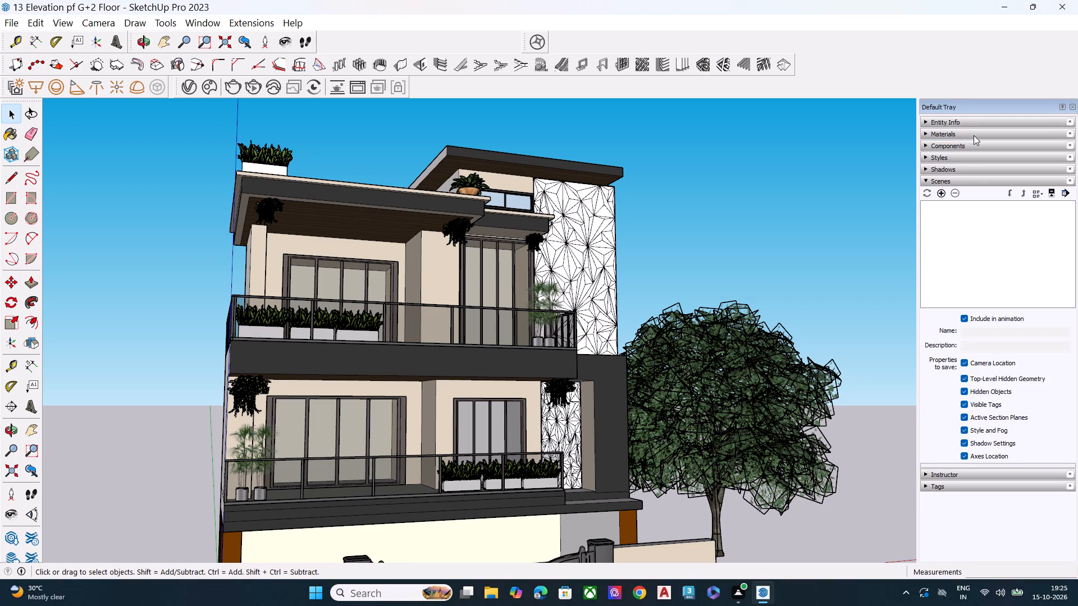
Save the current perspective view of the house and tree as a new scene.
click(939, 192)
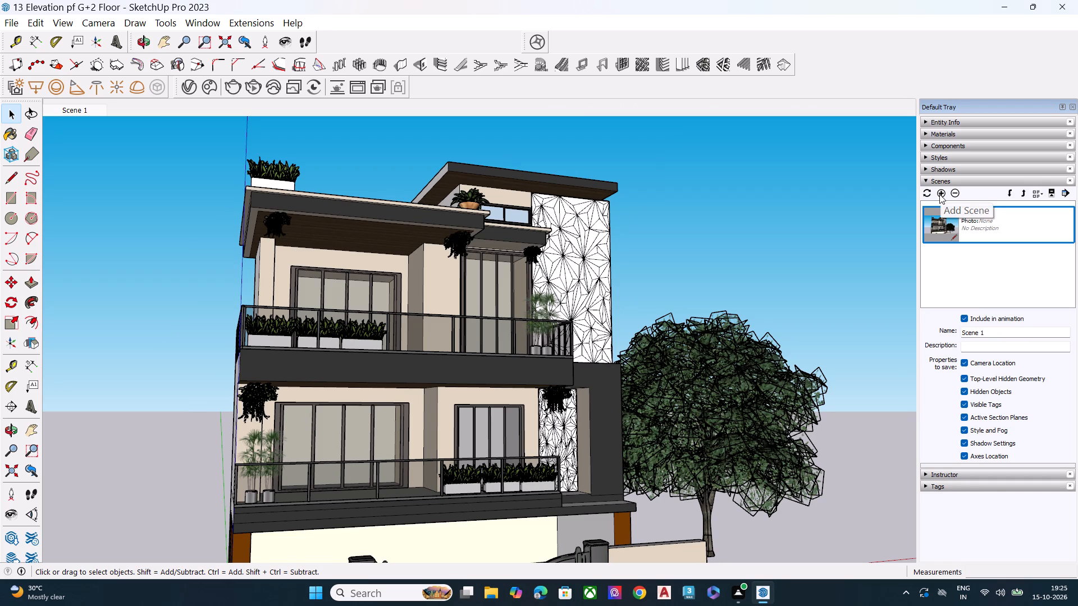
Compose a low-angle corner perspective showing the balconies, patterned wall, side wall and tree, and save it as a new scene.
scroll(564, 380, down, 3)
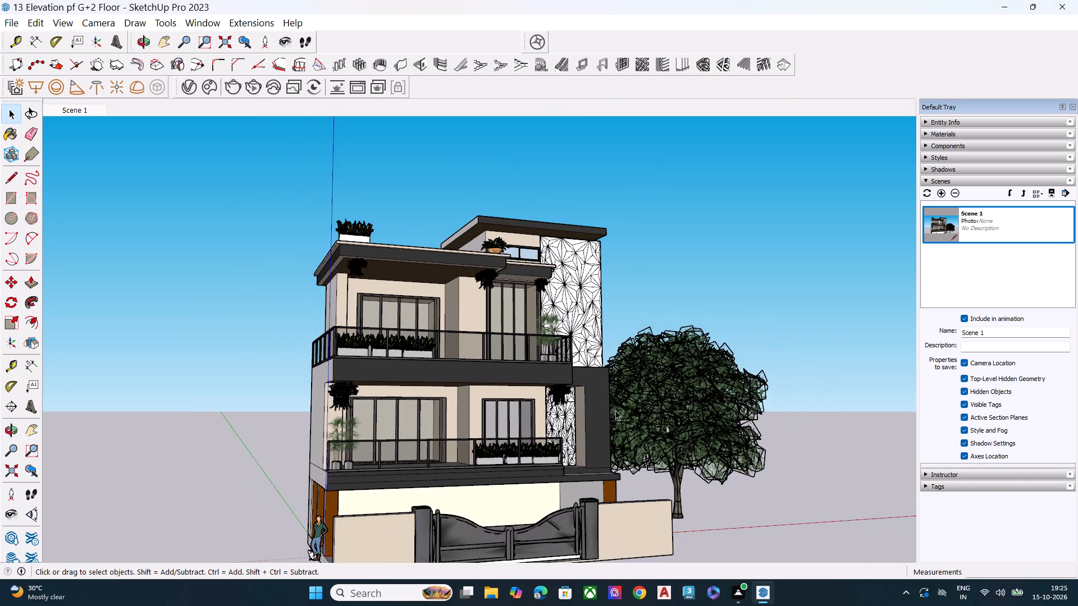
middle_drag(616, 414, 381, 414)
scroll(373, 404, up, 1)
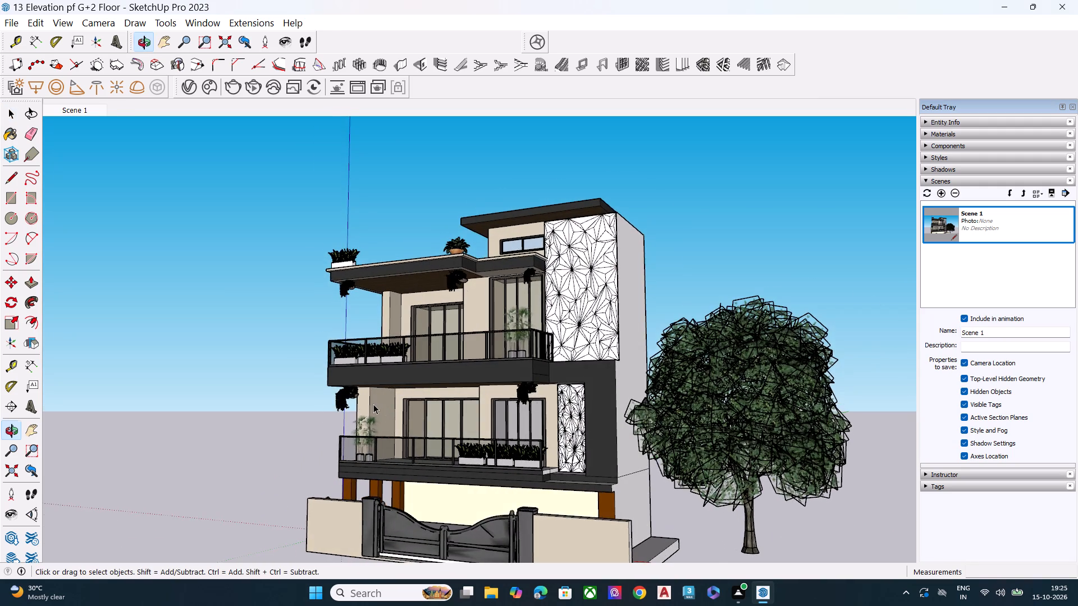
scroll(373, 404, up, 1)
scroll(373, 404, down, 2)
middle_drag(620, 391, 520, 402)
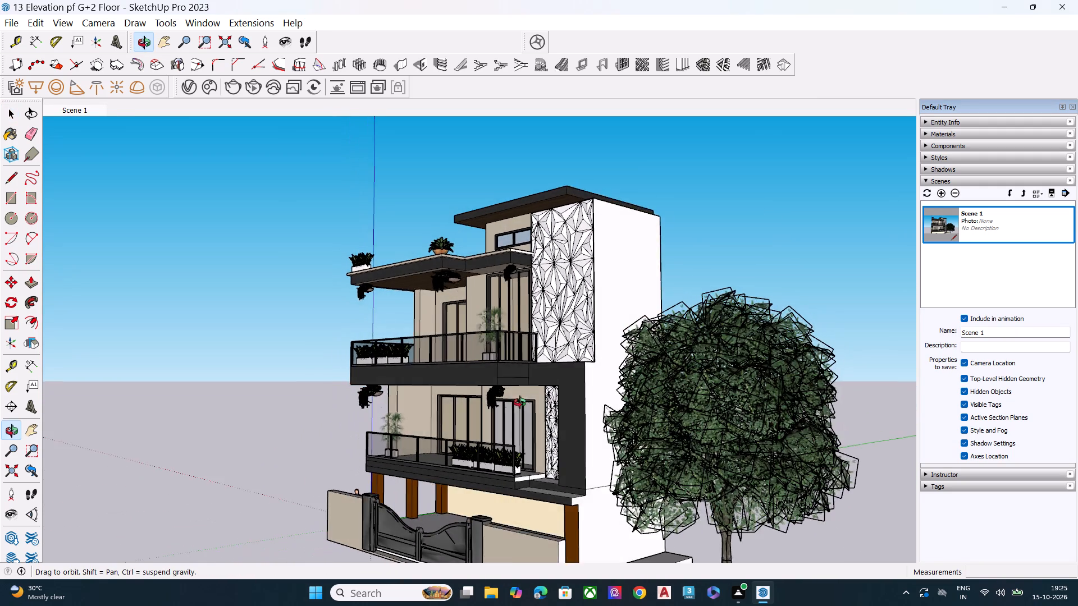
middle_drag(520, 402, 595, 398)
scroll(593, 384, up, 6)
scroll(581, 403, down, 2)
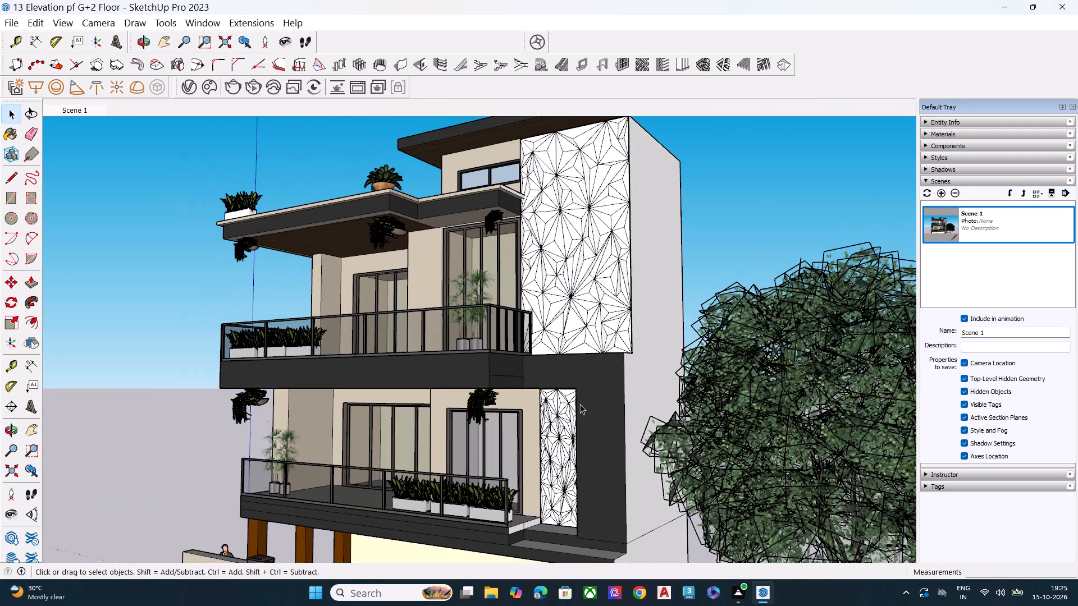
key(h)
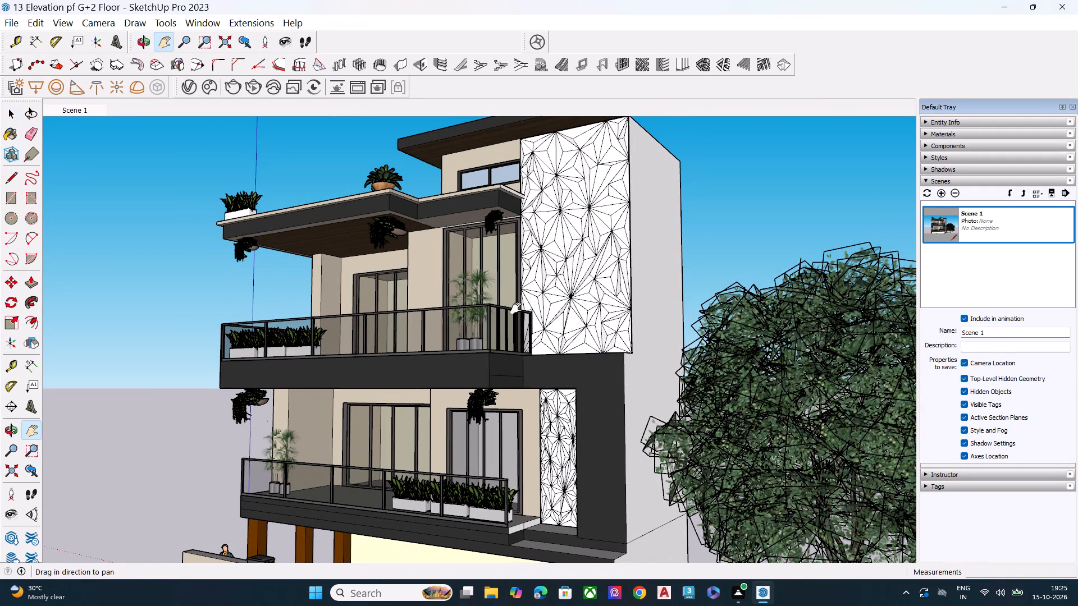
scroll(516, 308, down, 2)
drag(514, 291, 517, 318)
scroll(518, 316, up, 1)
middle_drag(518, 316, 517, 343)
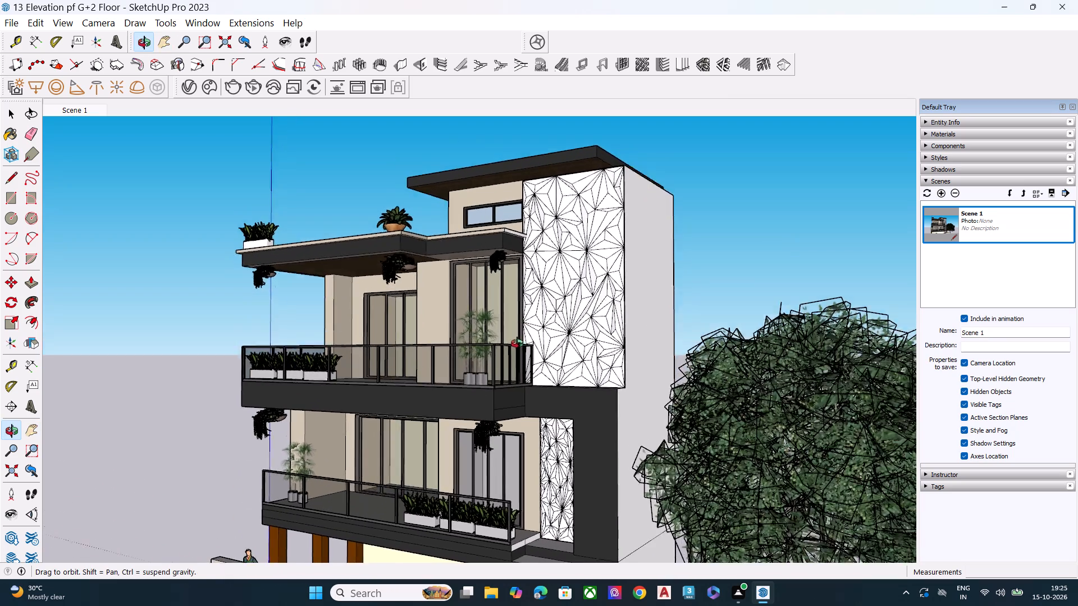
middle_drag(517, 343, 516, 353)
scroll(522, 344, down, 1)
scroll(500, 290, down, 6)
middle_drag(518, 333, 522, 364)
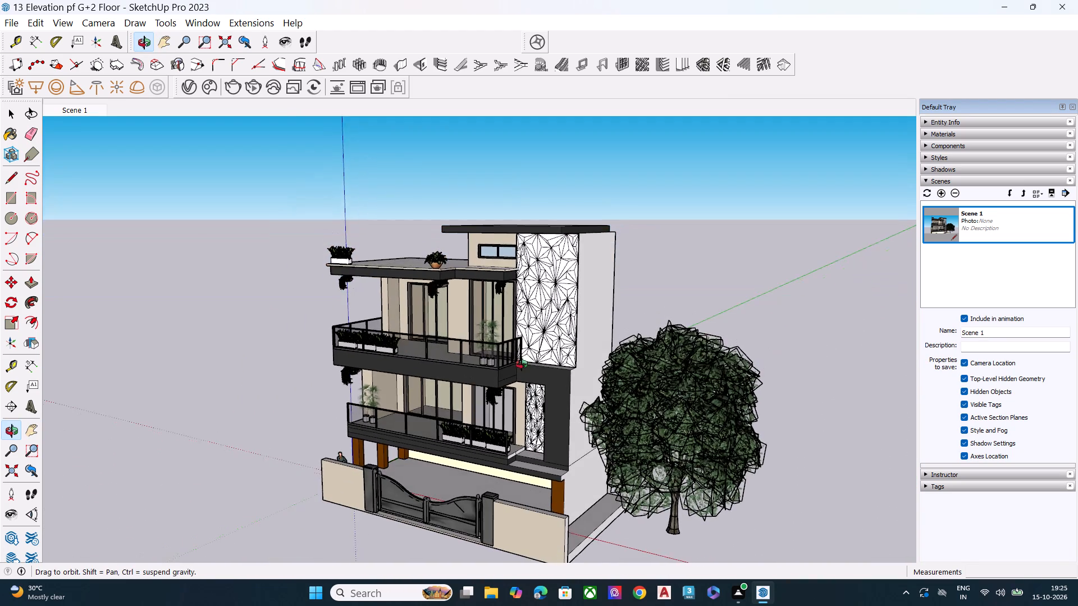
middle_drag(522, 364, 532, 311)
scroll(532, 311, up, 4)
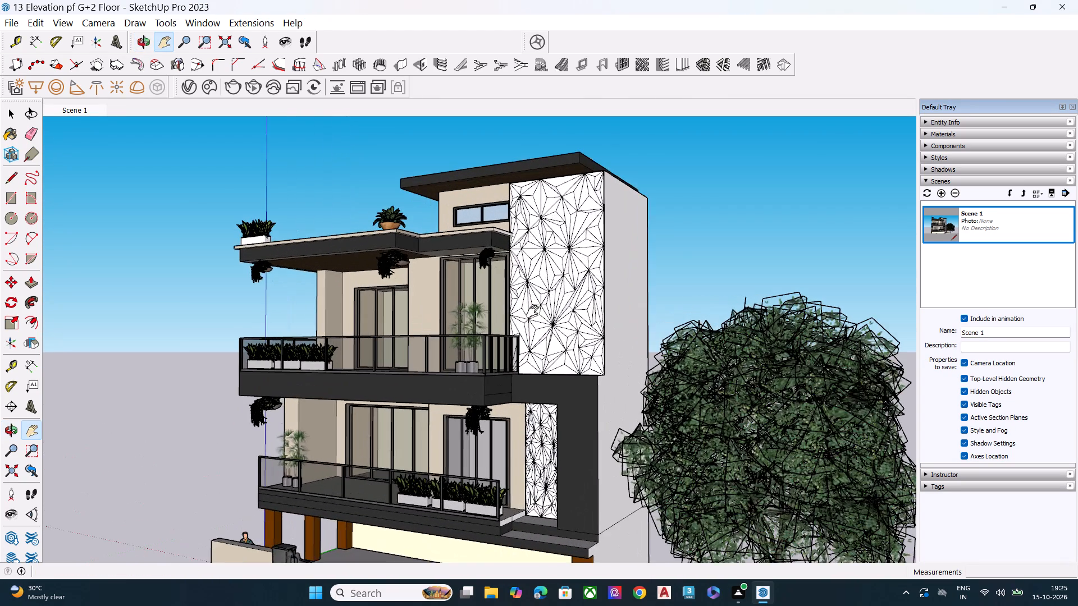
scroll(532, 311, up, 1)
scroll(532, 311, down, 2)
middle_drag(528, 338, 520, 294)
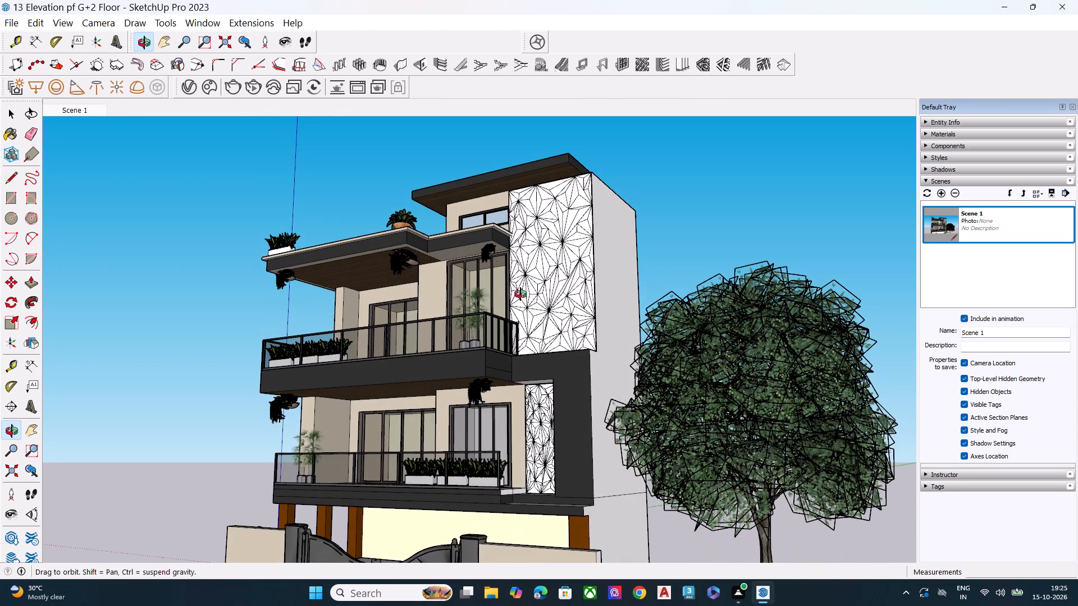
middle_drag(520, 294, 507, 307)
scroll(507, 307, up, 2)
scroll(507, 308, down, 1)
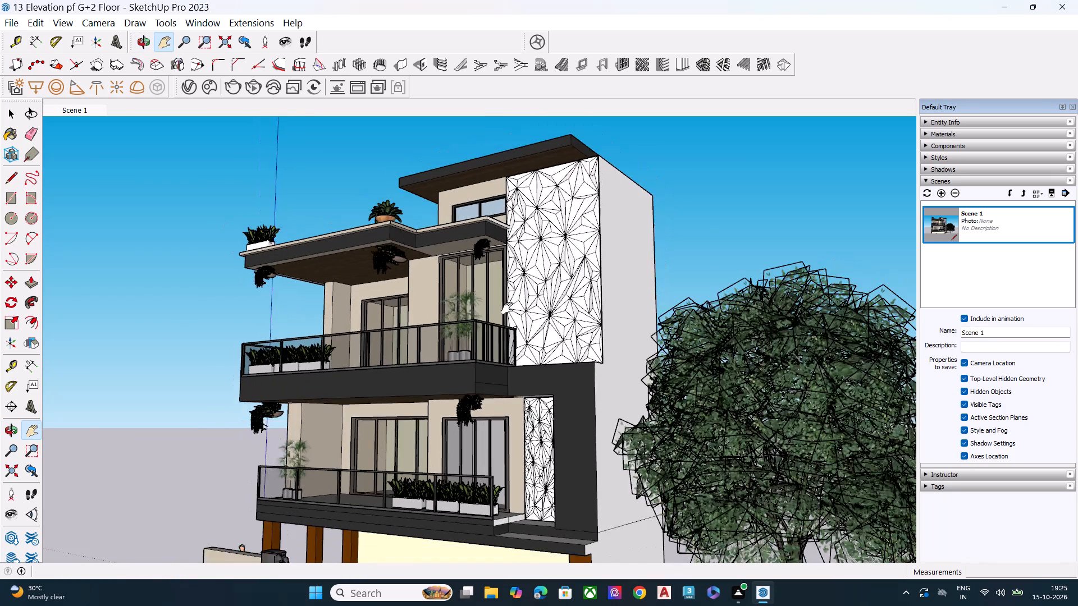
scroll(507, 308, down, 1)
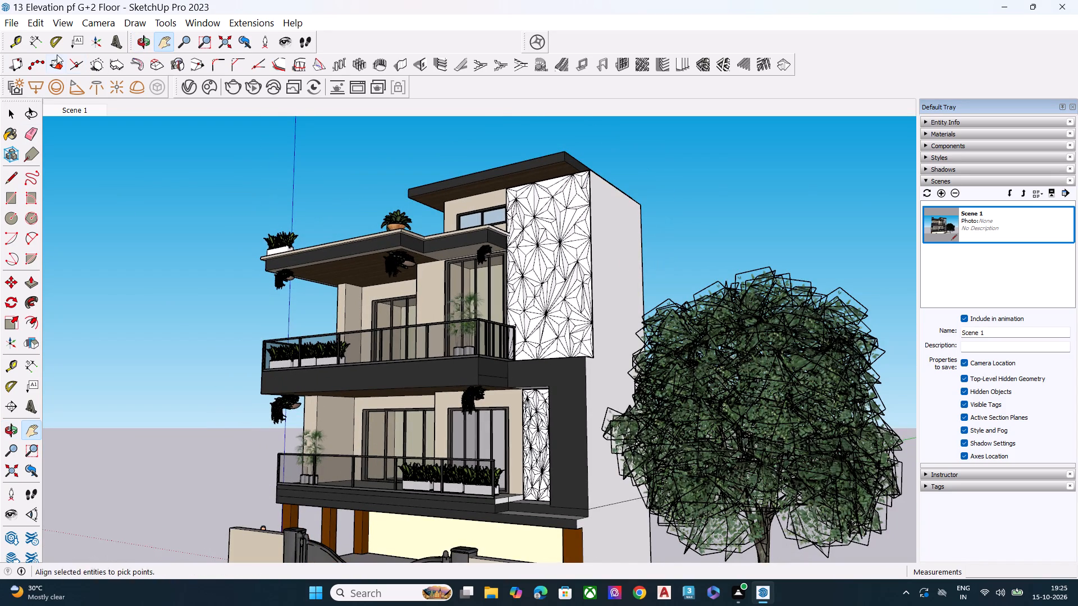
click(939, 194)
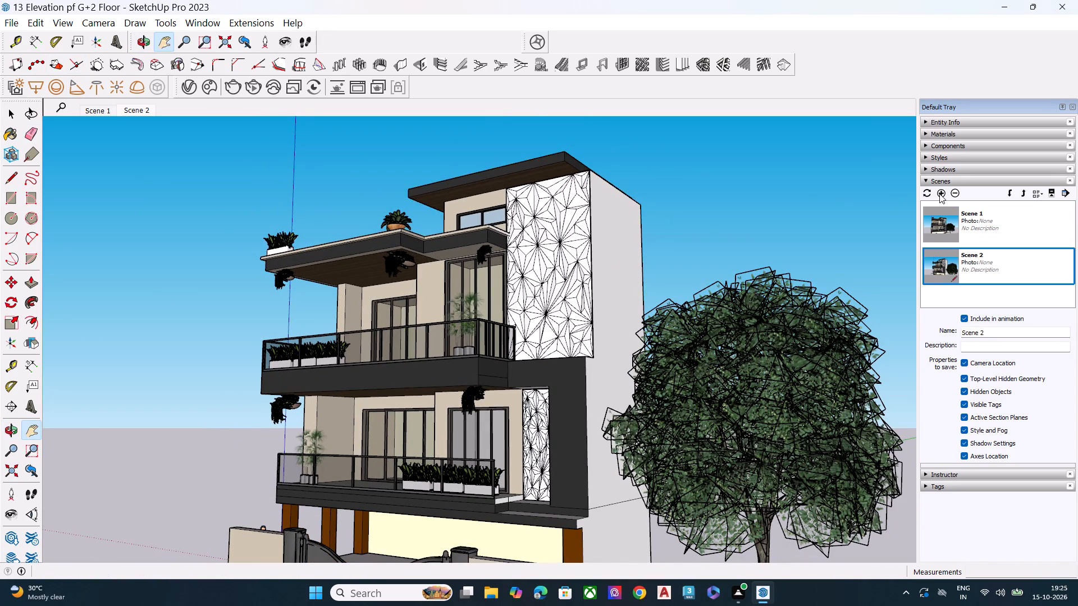
Turn to a near-frontal low-angle view of the balconies and patterned wall with the tree alongside, and add it as a new scene.
middle_drag(577, 403, 698, 398)
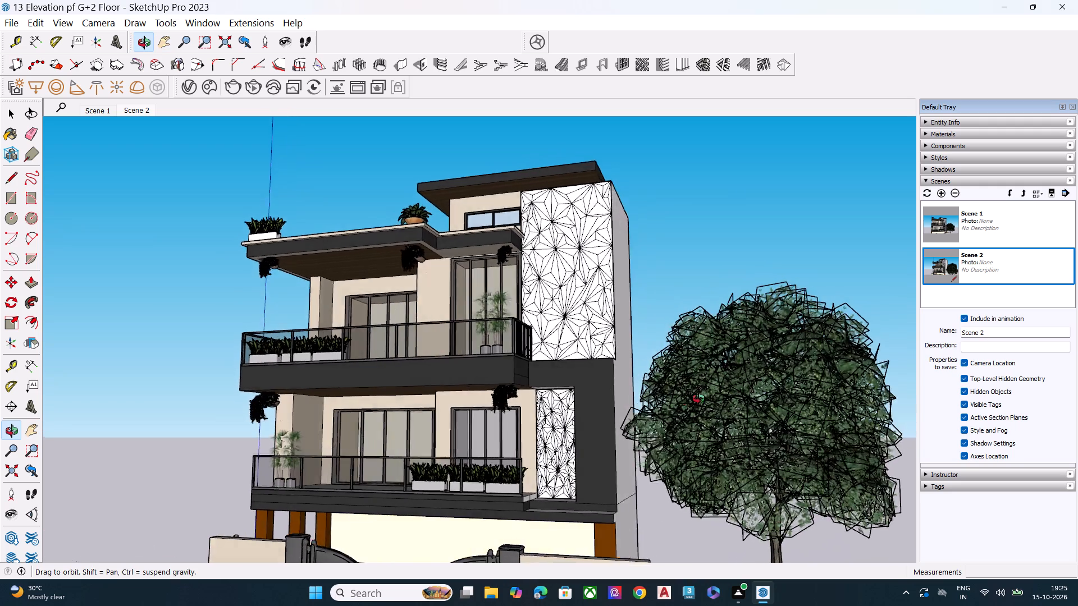
middle_drag(698, 398, 744, 396)
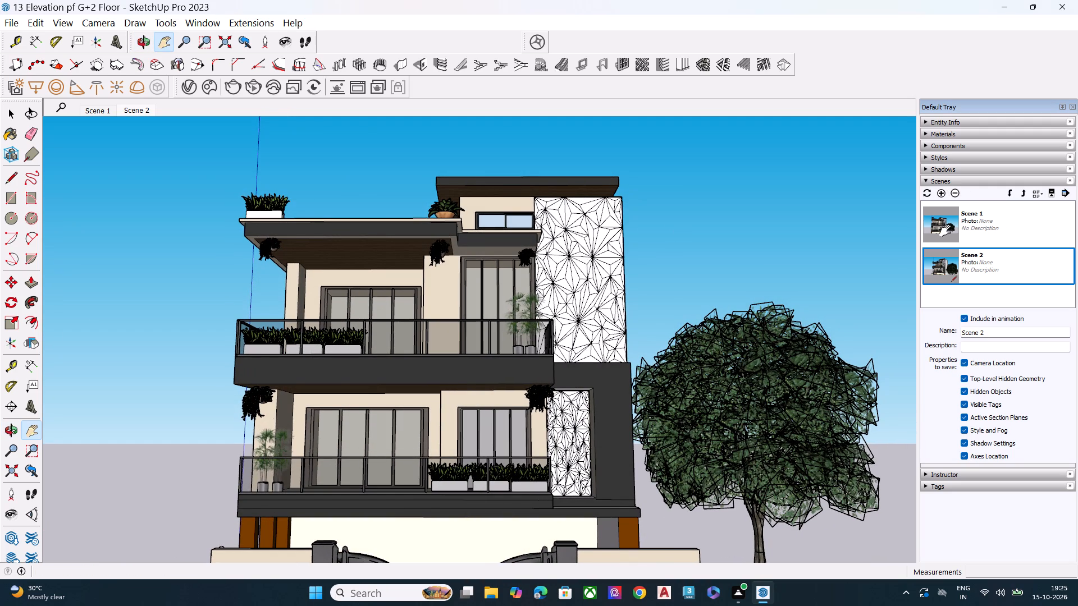
key(space)
key(space)
key(space)
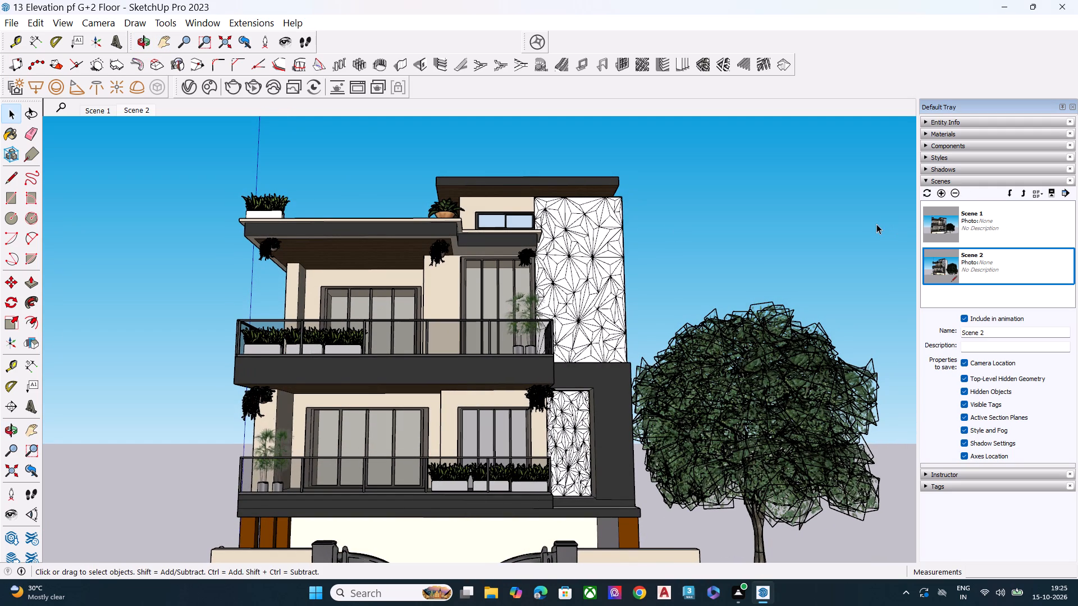
click(939, 193)
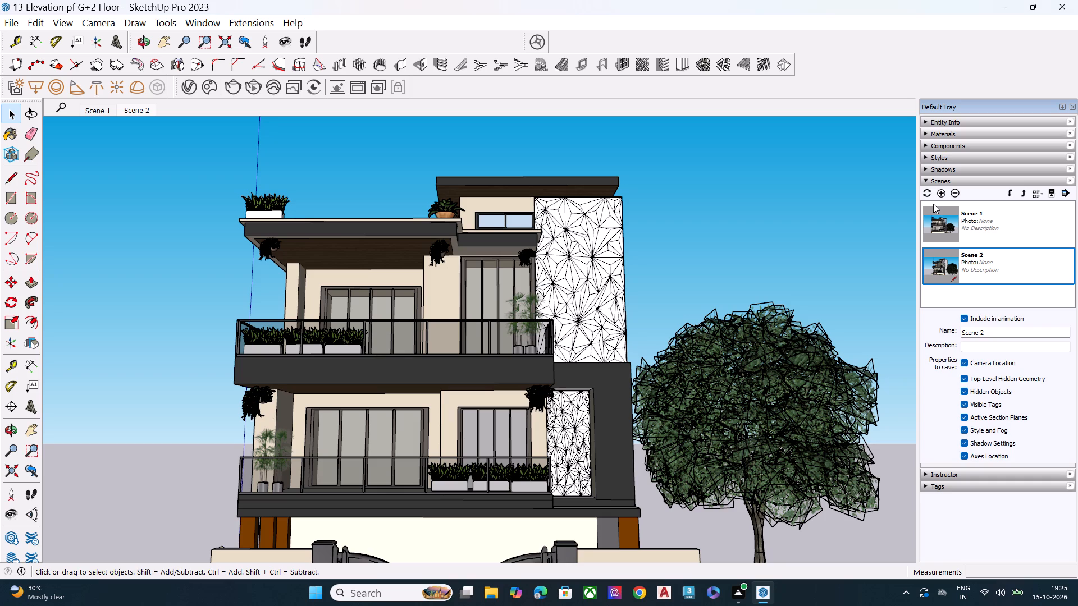
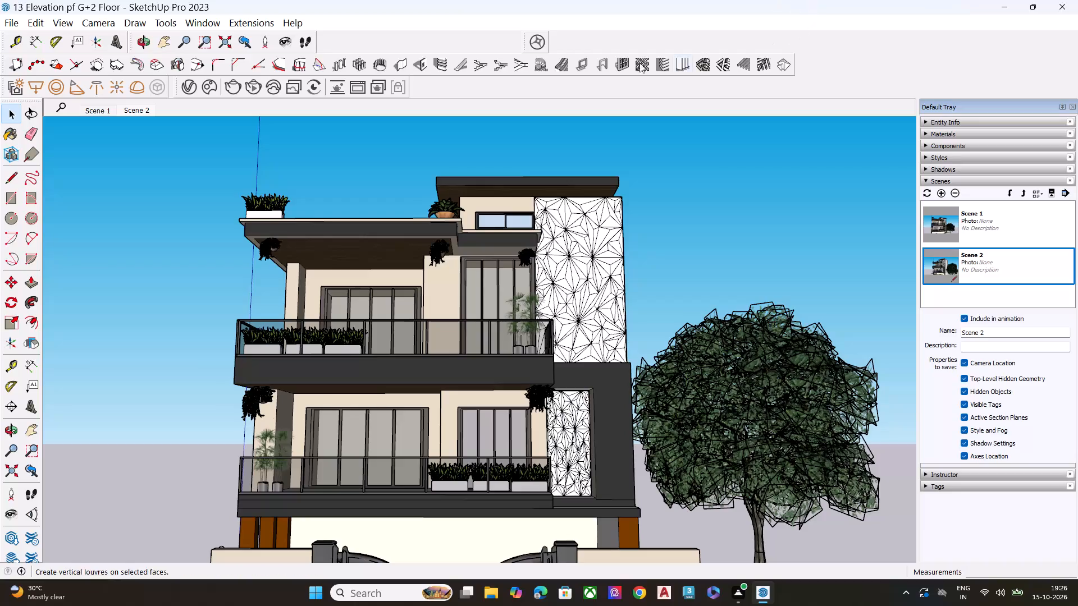
Compose a low-angle corner perspective showing the balcony undersides, patterned wall, white side wall and tree, and add it as a new scene.
scroll(655, 61, down, 1)
scroll(551, 295, down, 4)
scroll(559, 296, up, 1)
scroll(559, 298, down, 2)
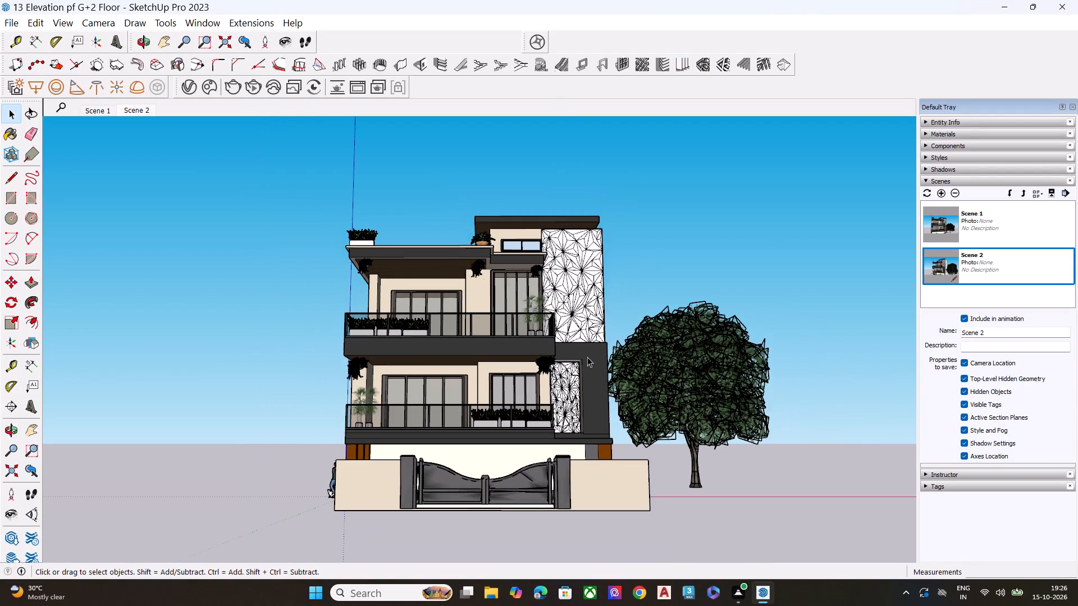
middle_drag(590, 361, 313, 473)
middle_drag(599, 462, 490, 370)
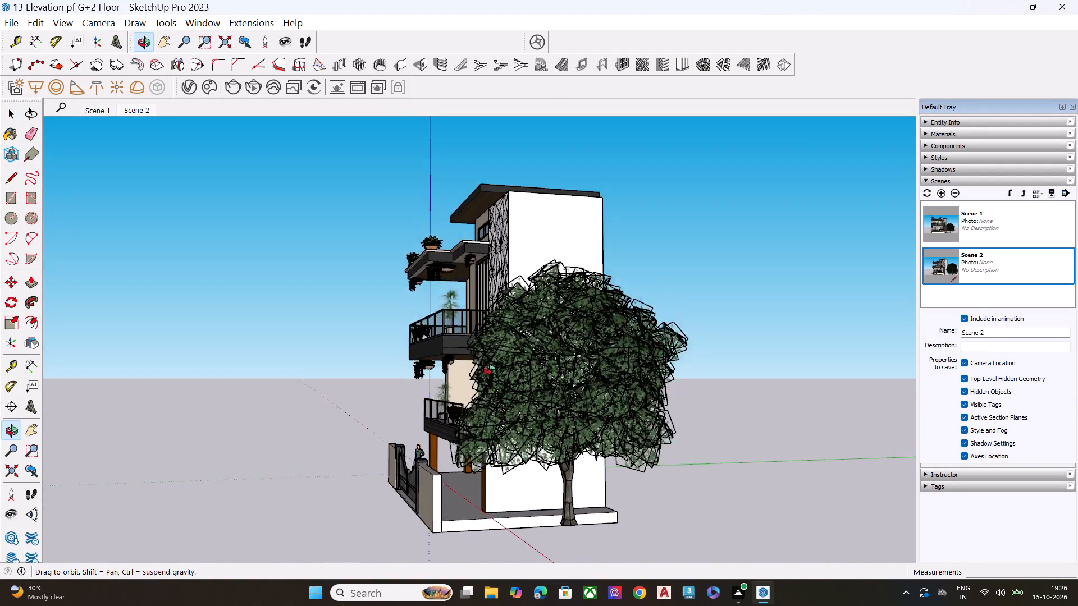
middle_drag(490, 370, 452, 347)
scroll(409, 330, up, 10)
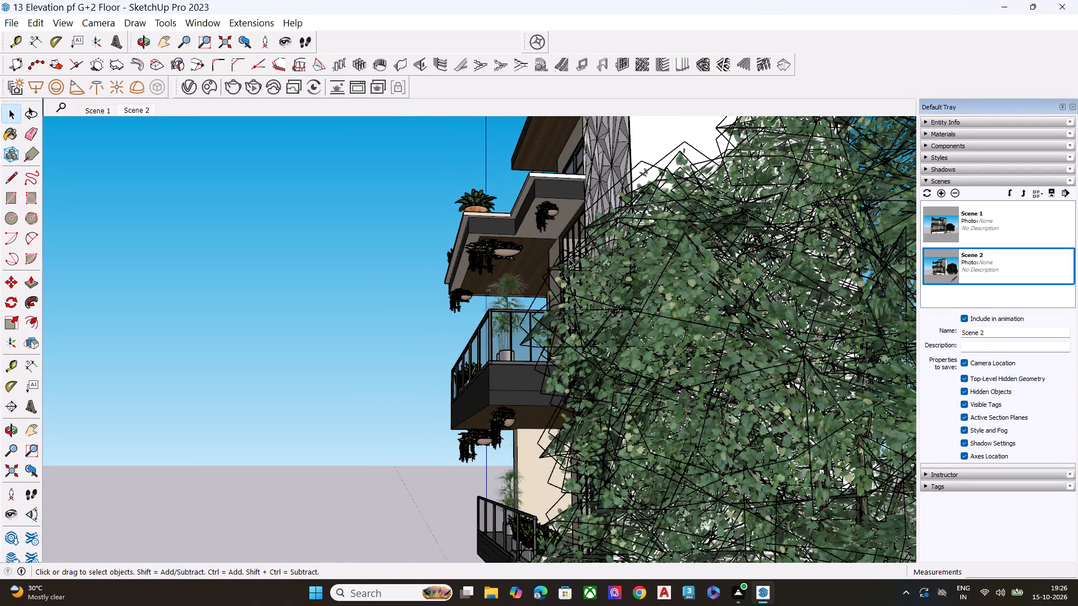
middle_drag(572, 263, 567, 323)
scroll(561, 315, up, 1)
scroll(549, 288, down, 1)
scroll(549, 288, up, 1)
scroll(549, 288, down, 7)
scroll(526, 390, down, 5)
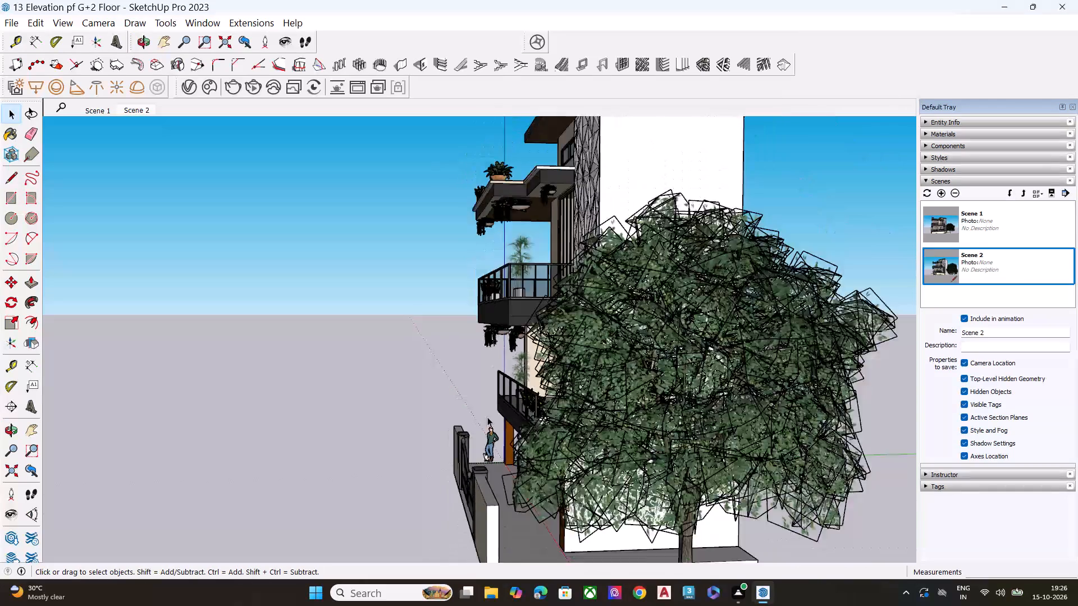
scroll(487, 417, down, 3)
scroll(561, 295, up, 4)
scroll(555, 286, down, 1)
scroll(554, 286, up, 8)
middle_drag(468, 313, 536, 243)
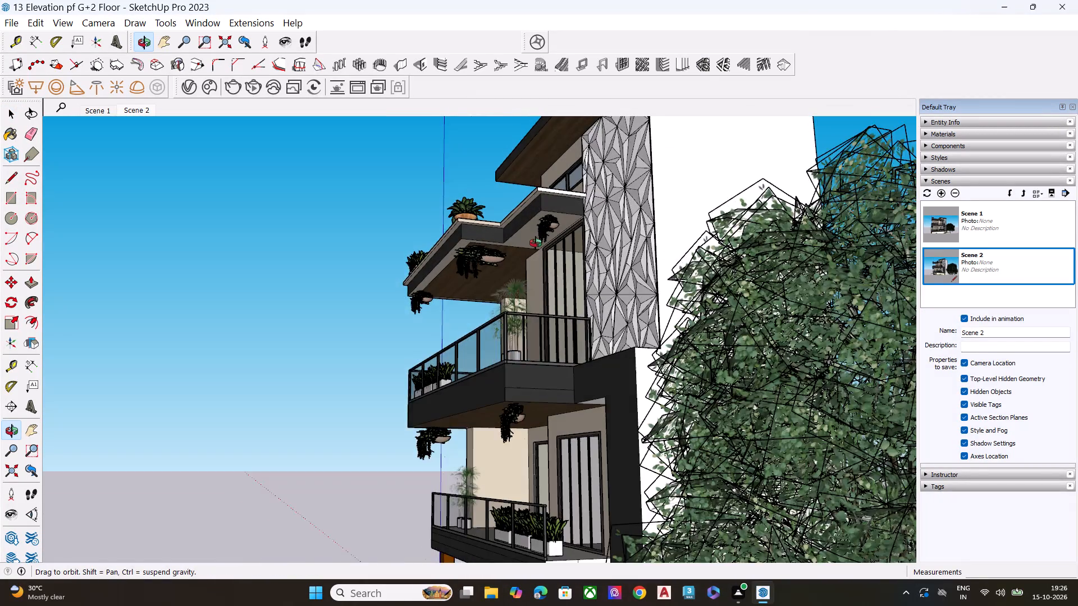
middle_drag(536, 243, 527, 180)
scroll(496, 260, down, 4)
scroll(522, 244, up, 1)
scroll(556, 393, down, 1)
scroll(556, 394, up, 1)
scroll(556, 396, down, 2)
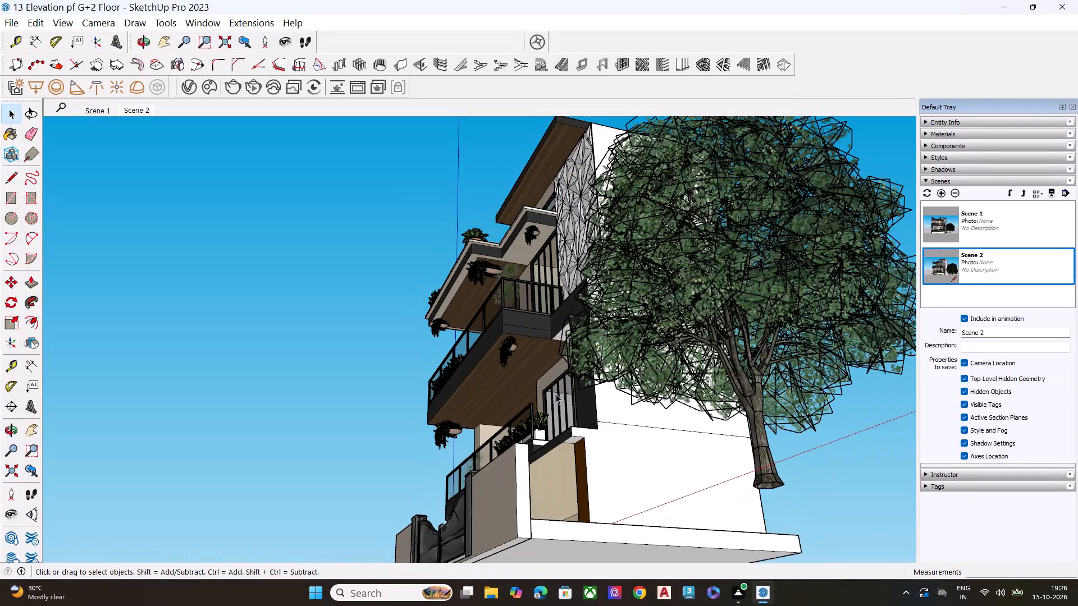
scroll(522, 205, up, 3)
middle_drag(543, 252, 540, 244)
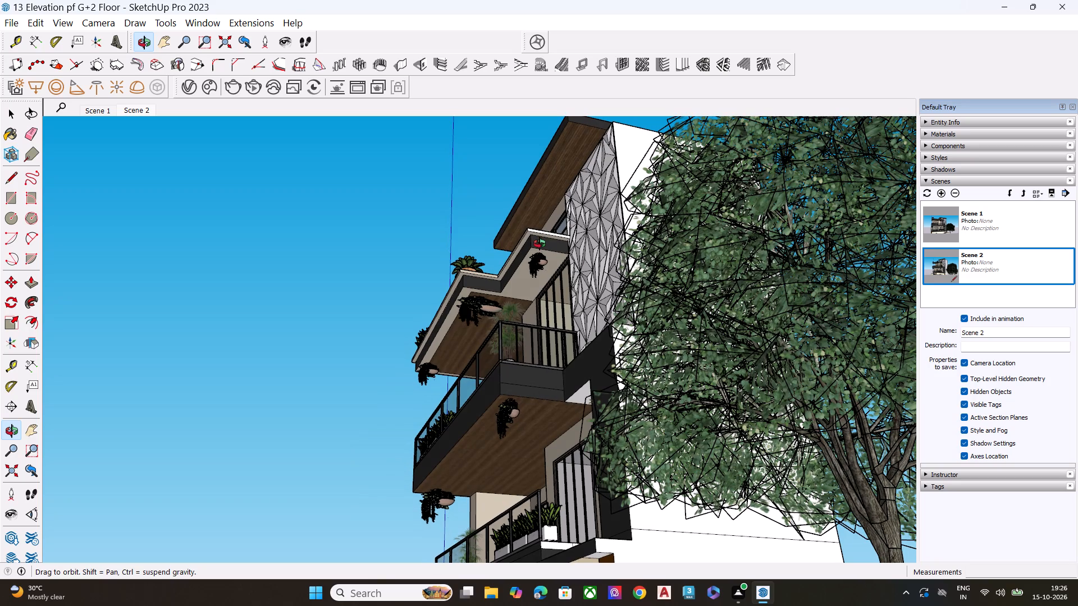
middle_drag(540, 244, 563, 221)
scroll(565, 236, down, 6)
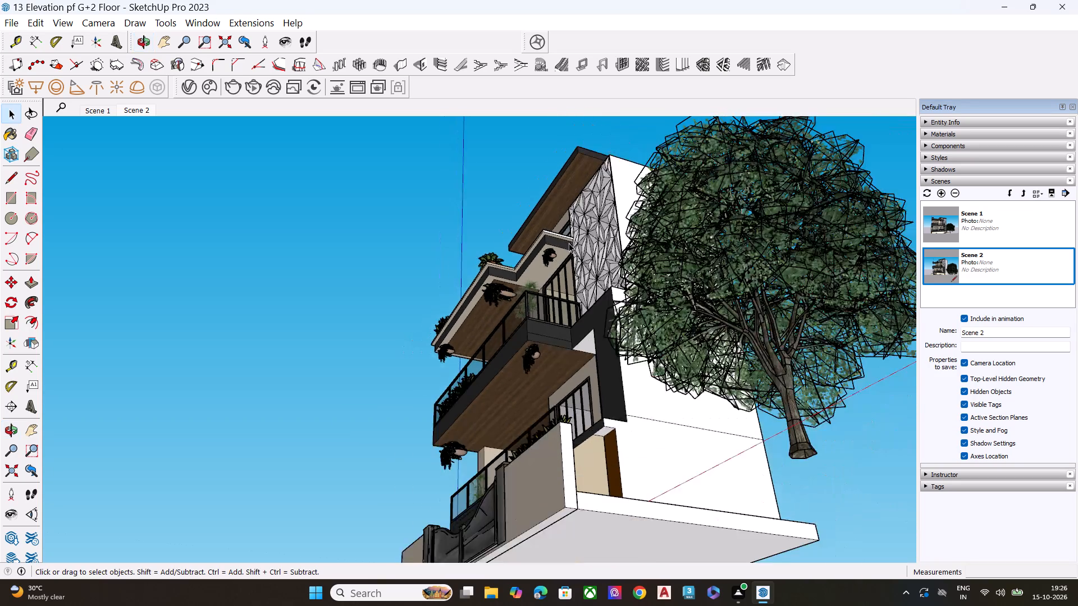
middle_drag(588, 260, 638, 318)
scroll(497, 328, up, 4)
scroll(493, 322, down, 4)
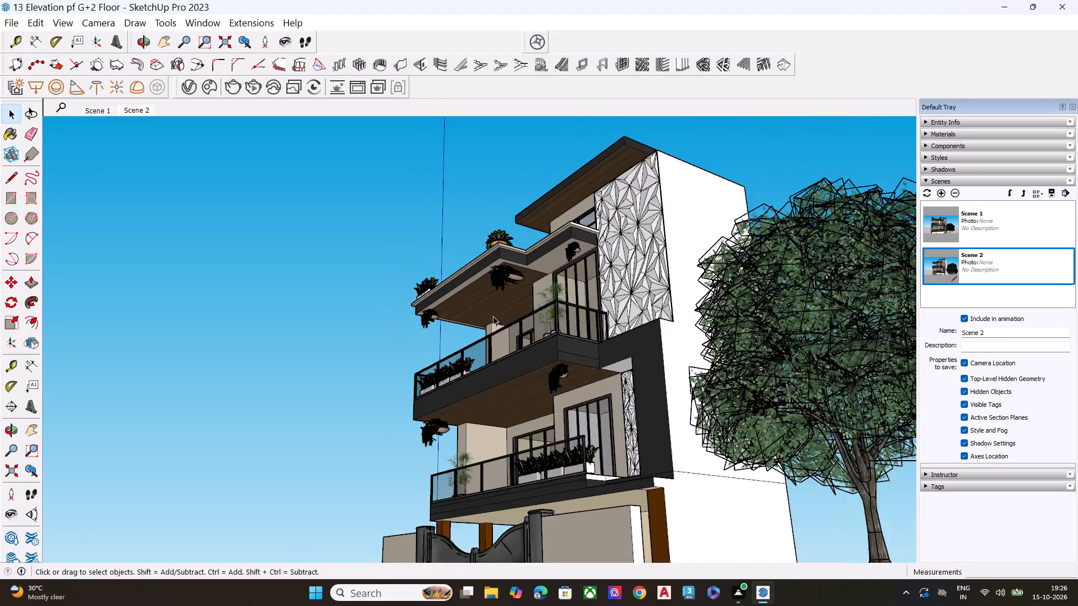
scroll(524, 400, up, 1)
middle_drag(568, 378, 563, 379)
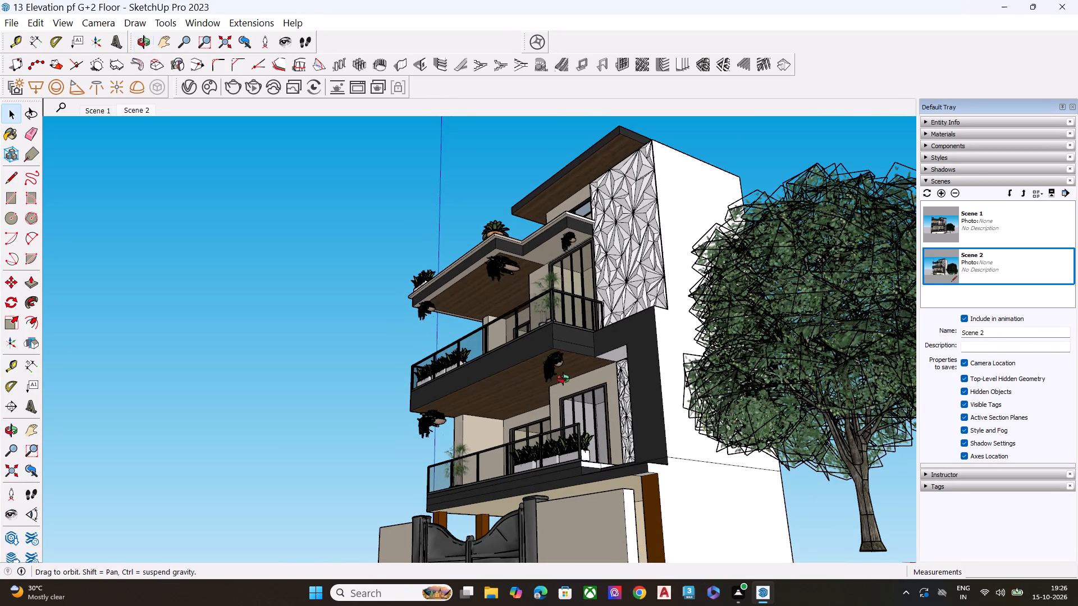
middle_drag(563, 379, 541, 387)
scroll(537, 370, up, 1)
scroll(527, 377, down, 2)
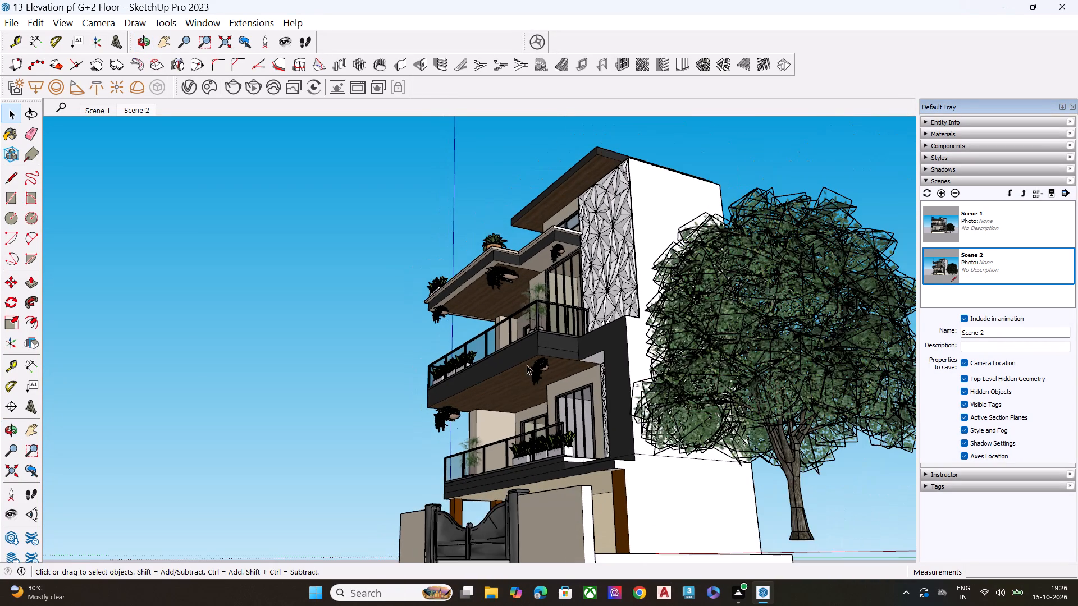
scroll(523, 354, up, 1)
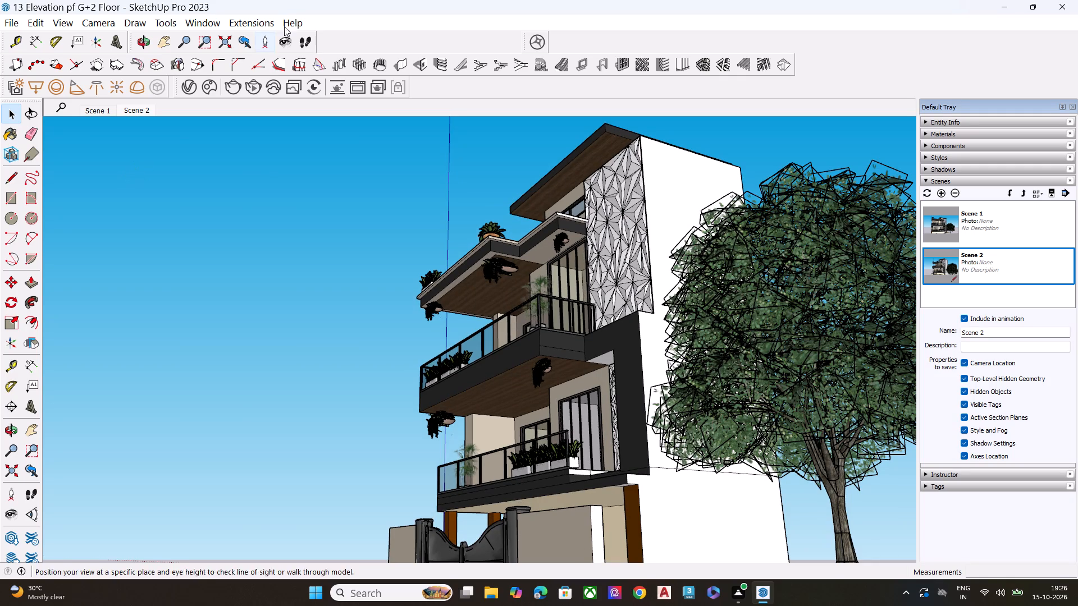
click(942, 194)
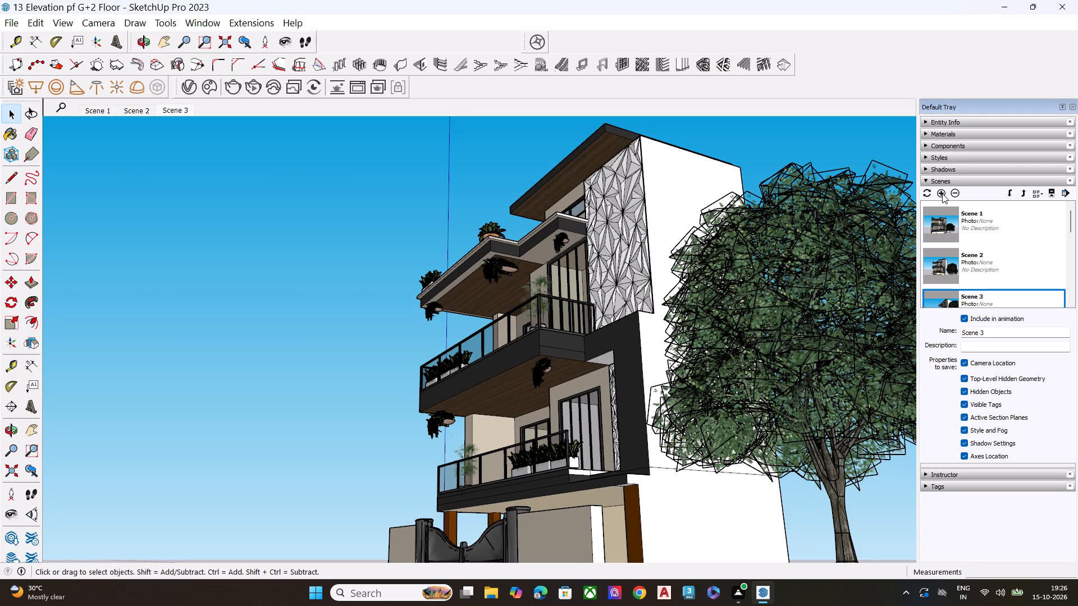
Examine the balconies, wood soffits, planters and patterned wall from frontal, corner and low angles to find another perspective.
scroll(966, 269, down, 7)
scroll(966, 269, up, 1)
scroll(966, 269, down, 1)
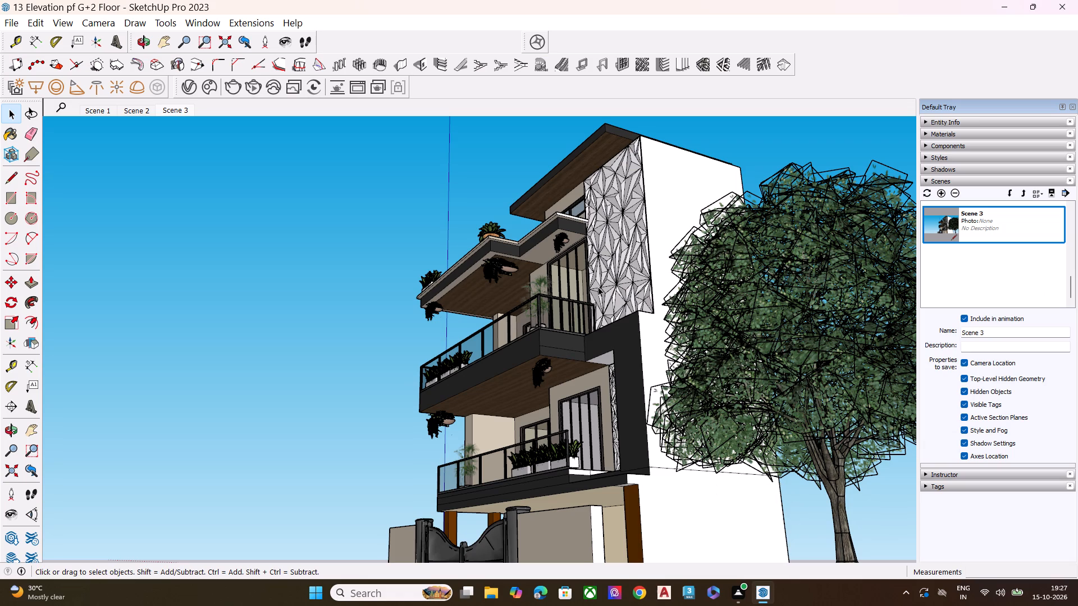
middle_drag(545, 325, 812, 359)
middle_drag(568, 365, 666, 379)
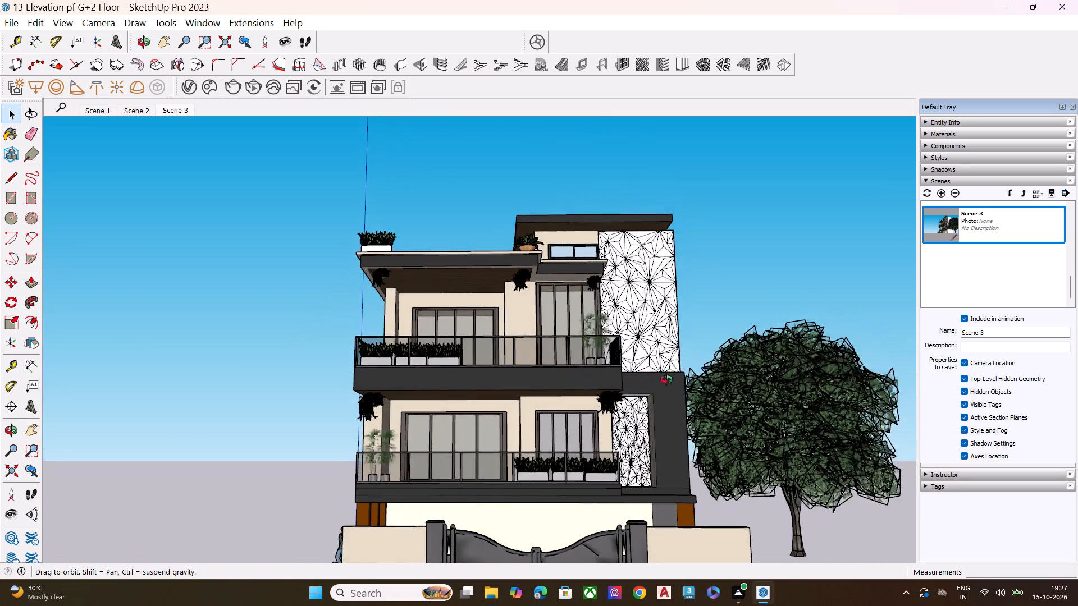
middle_drag(666, 379, 752, 388)
scroll(537, 361, up, 6)
scroll(537, 361, down, 7)
scroll(558, 474, up, 2)
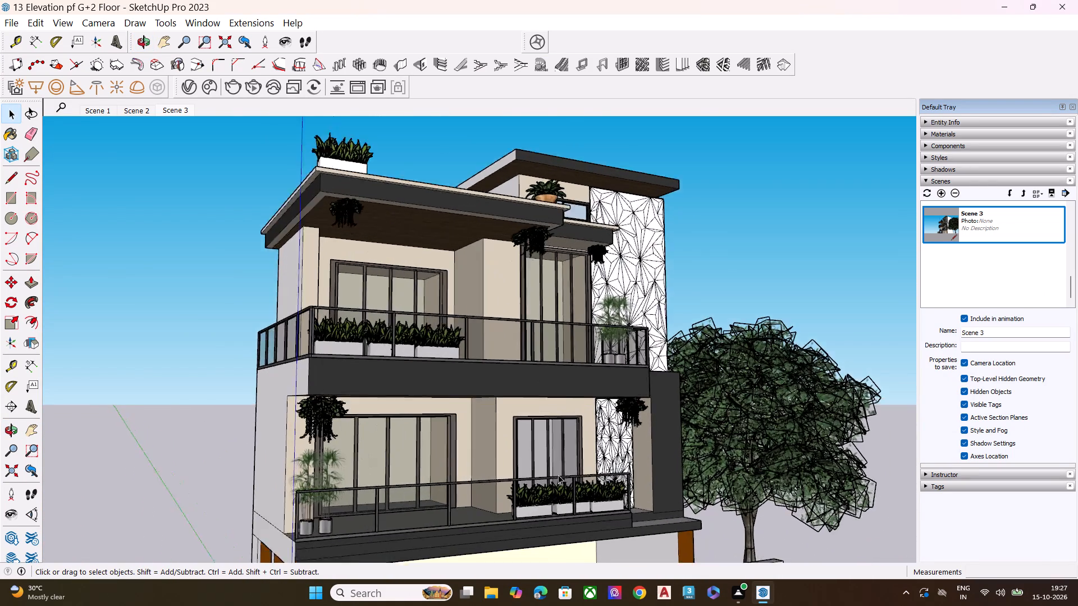
scroll(558, 475, up, 3)
scroll(580, 439, down, 2)
scroll(575, 439, up, 1)
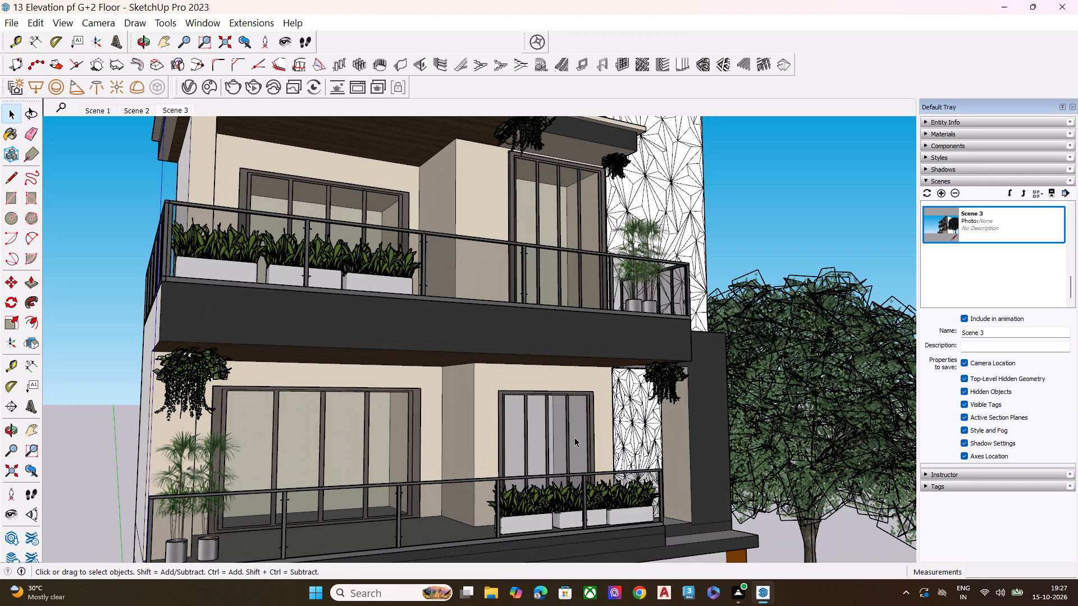
middle_drag(497, 376, 45, 385)
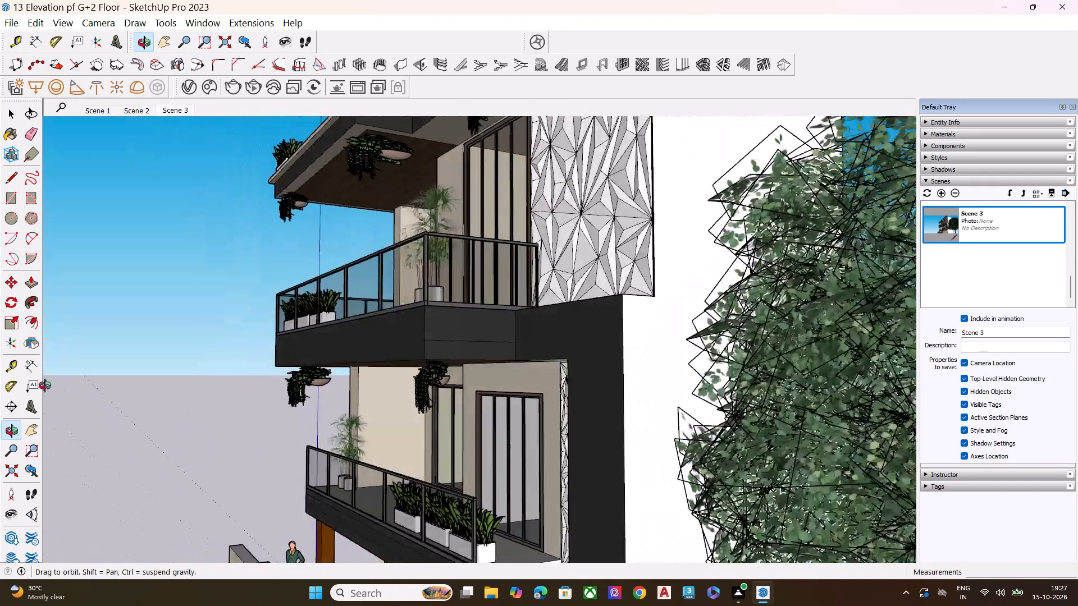
middle_drag(45, 385, 386, 175)
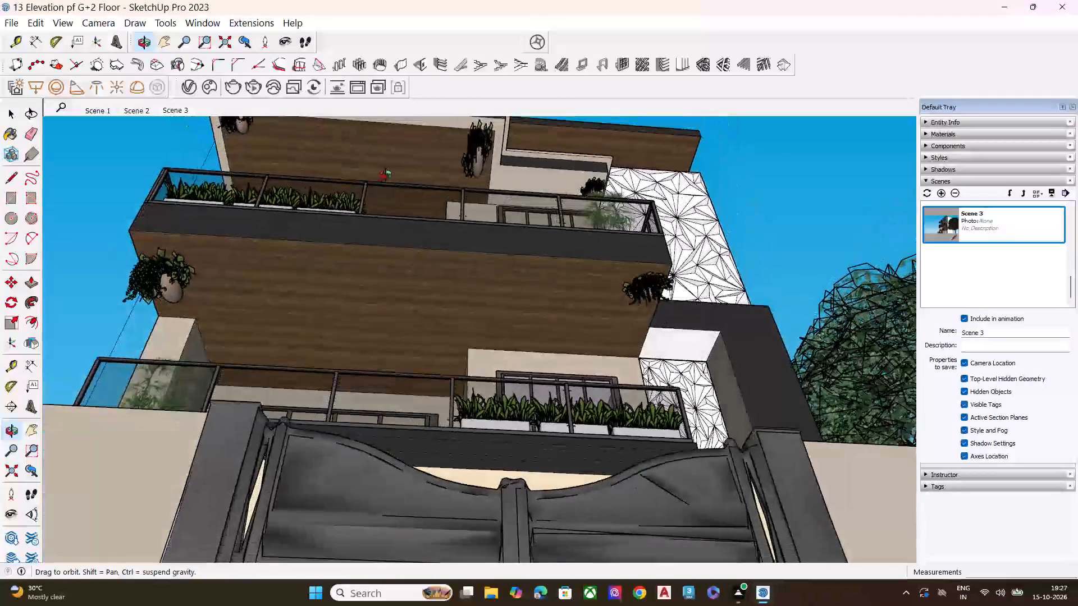
middle_drag(386, 175, 177, 149)
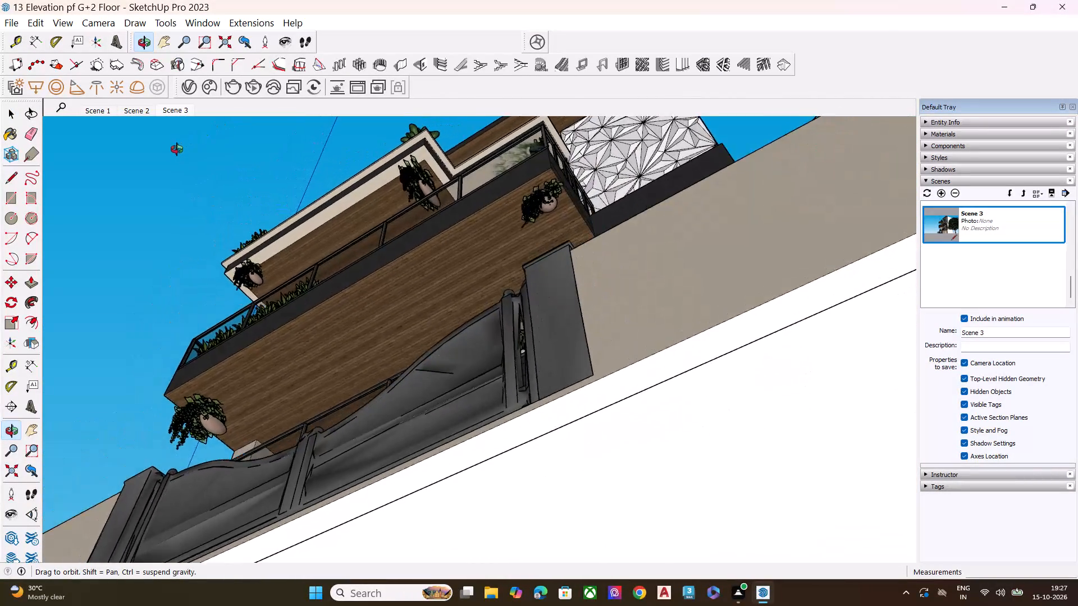
middle_drag(177, 149, 30, 246)
scroll(253, 364, down, 2)
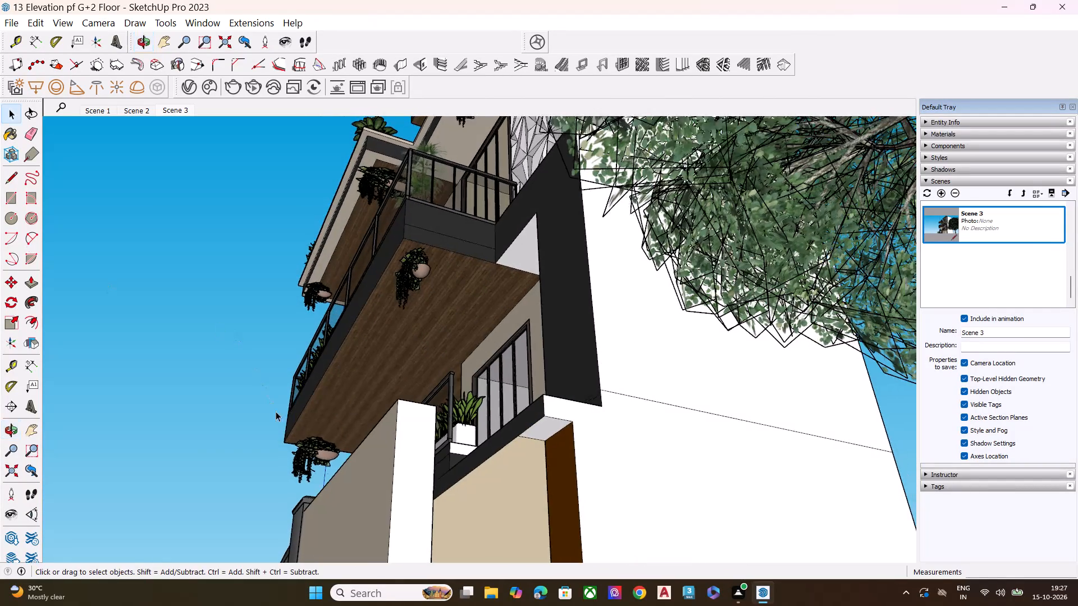
scroll(276, 411, down, 2)
scroll(277, 413, up, 1)
scroll(286, 426, down, 5)
scroll(494, 307, down, 8)
middle_drag(360, 421, 635, 428)
scroll(405, 347, down, 1)
middle_drag(405, 347, 514, 440)
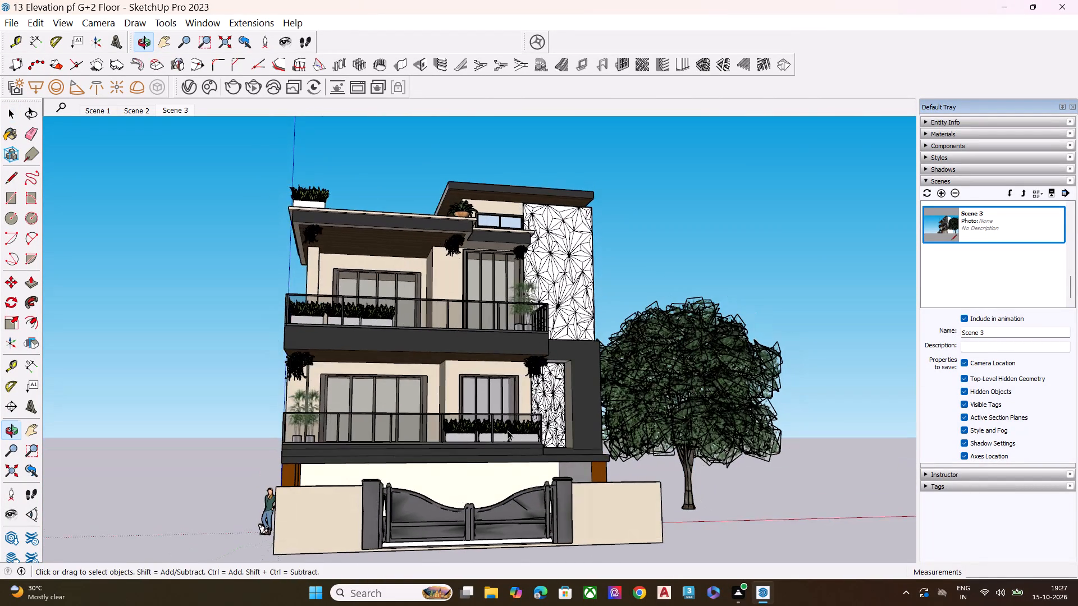
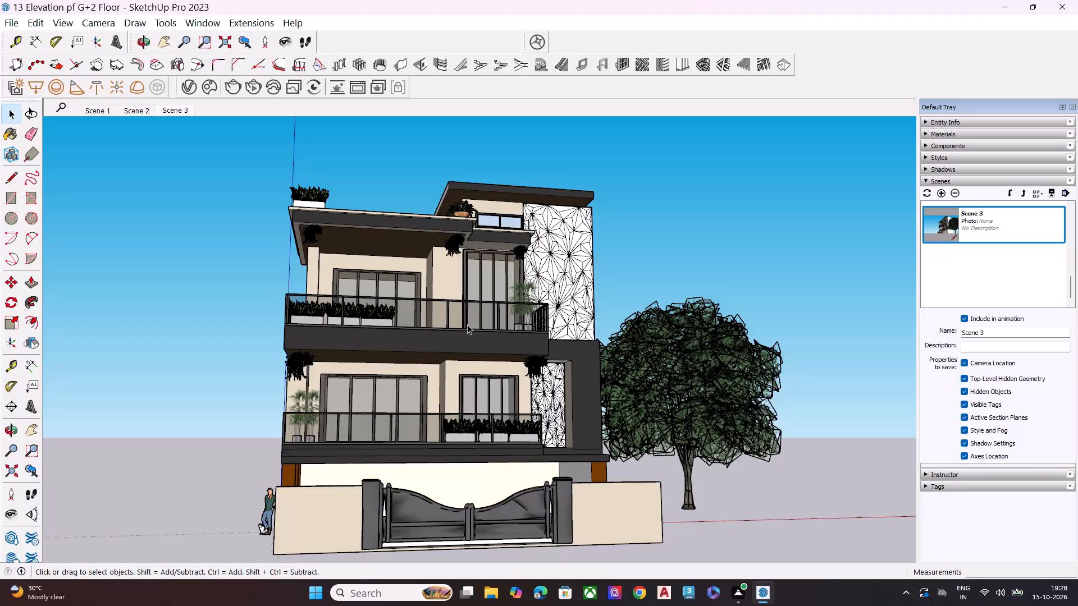
Examine the house from frontal and corner angles, including the upper balcony corner beside the patterned wall.
middle_drag(485, 383, 474, 439)
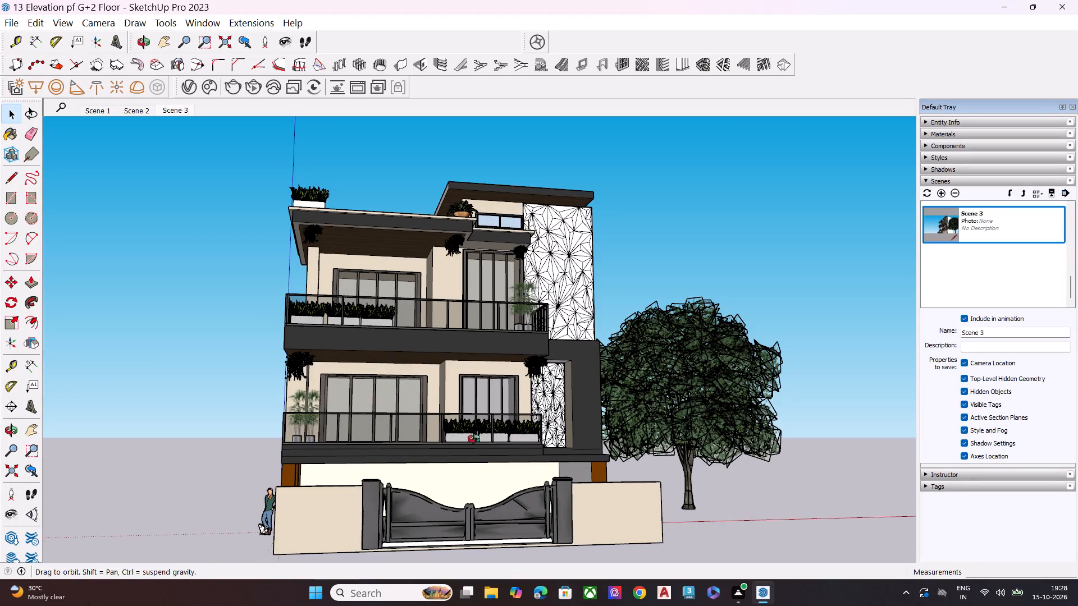
middle_drag(474, 439, 277, 435)
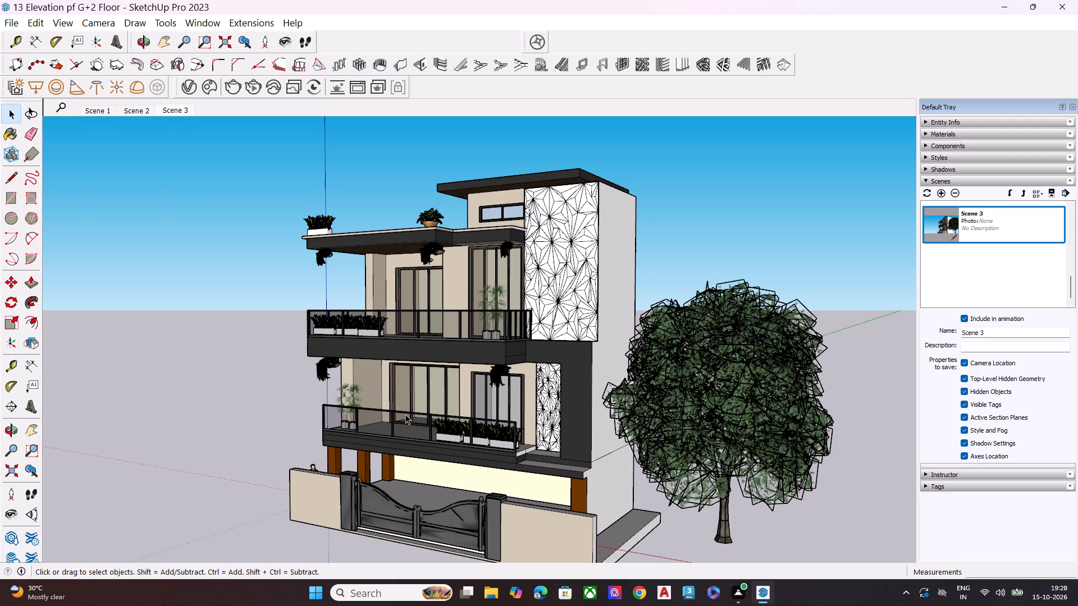
scroll(556, 218, down, 4)
scroll(546, 420, up, 1)
middle_drag(546, 420, 455, 431)
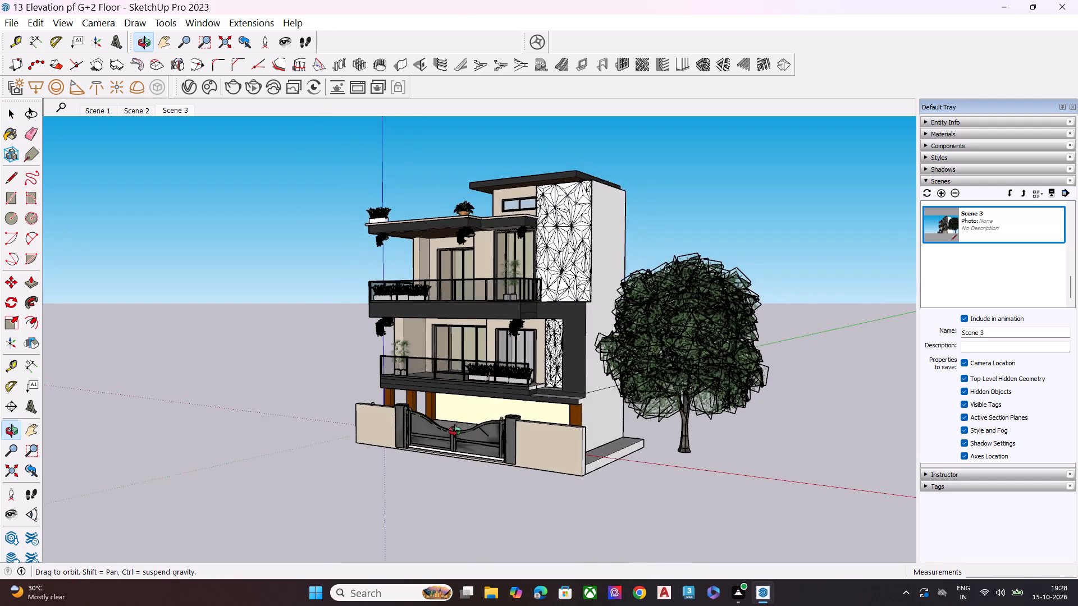
middle_drag(455, 431, 449, 393)
scroll(500, 317, up, 4)
scroll(507, 297, down, 1)
scroll(507, 297, up, 6)
scroll(544, 333, up, 1)
scroll(541, 333, down, 1)
scroll(540, 333, up, 9)
scroll(524, 309, down, 1)
scroll(525, 309, up, 6)
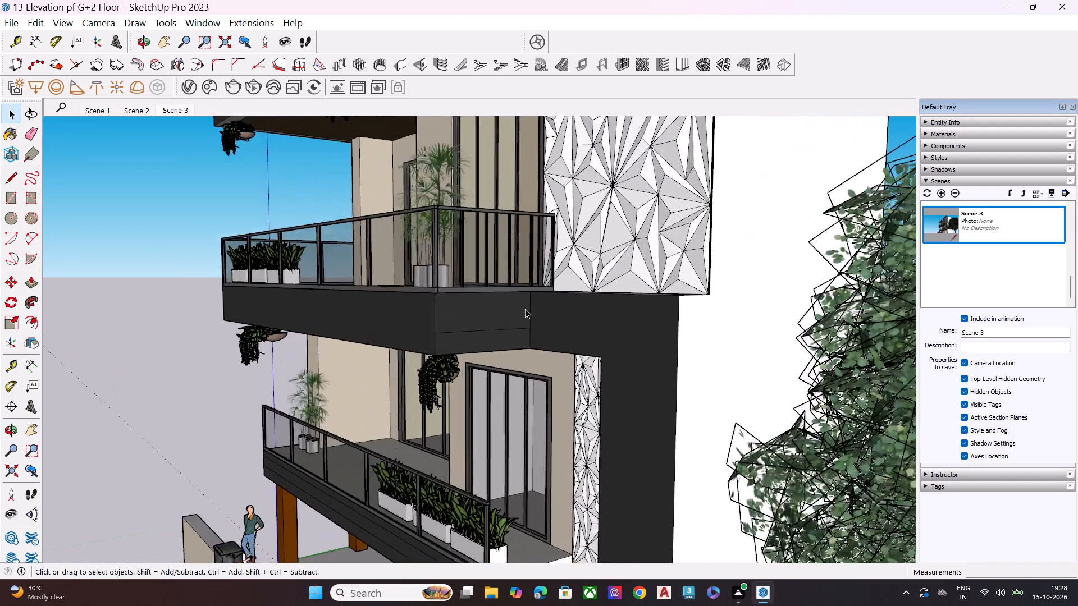
scroll(525, 309, up, 5)
scroll(578, 283, up, 1)
scroll(578, 283, down, 2)
scroll(578, 283, up, 9)
middle_drag(564, 289, 459, 379)
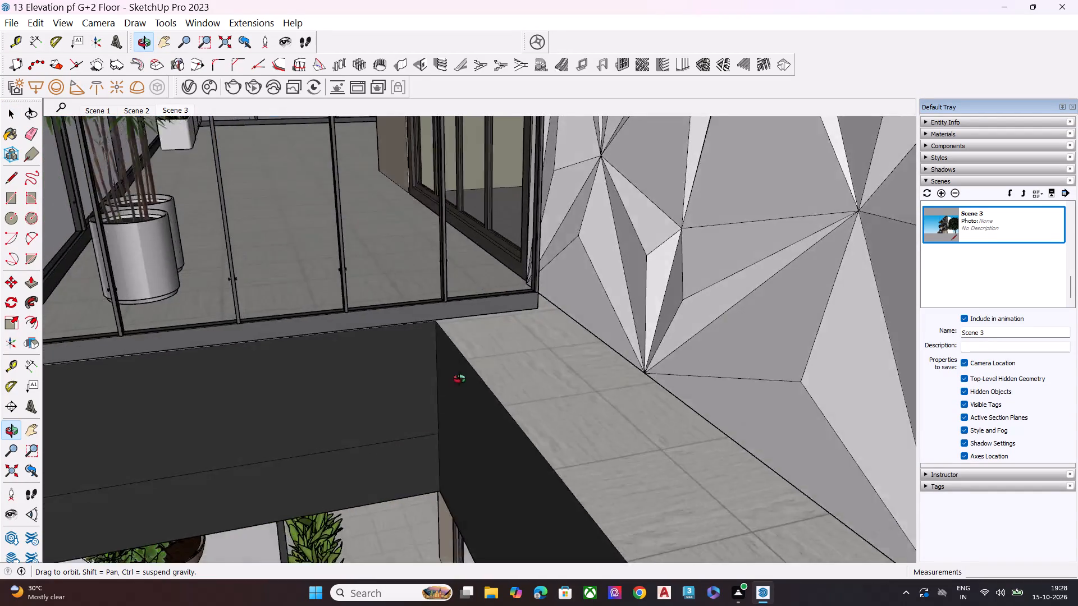
middle_drag(459, 379, 433, 293)
scroll(433, 293, up, 1)
scroll(464, 250, down, 7)
scroll(625, 228, up, 3)
scroll(626, 227, down, 5)
scroll(474, 270, down, 6)
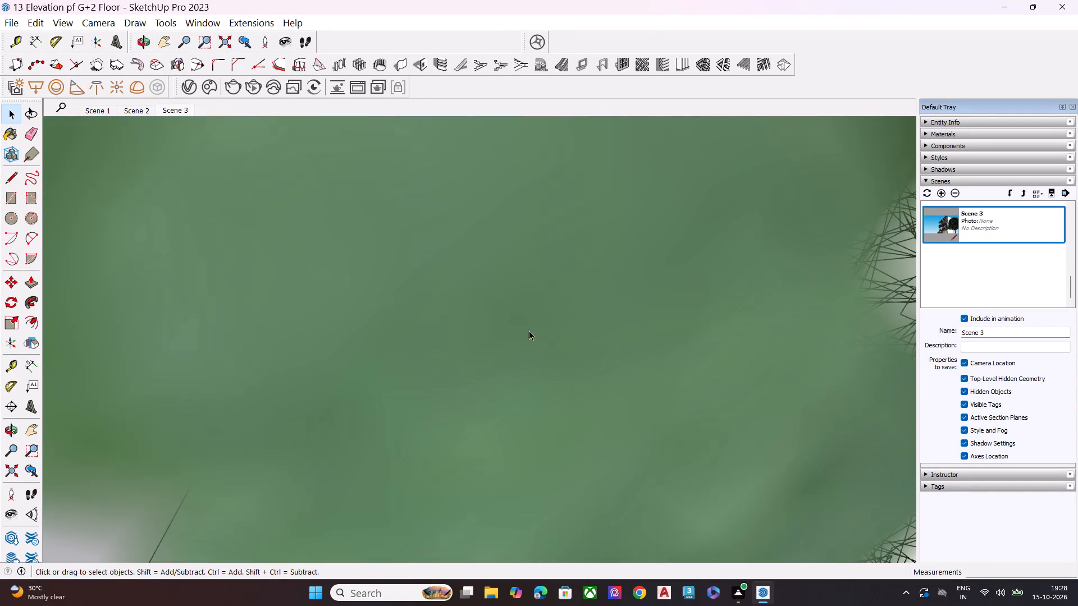
middle_drag(450, 311, 702, 294)
scroll(704, 288, up, 1)
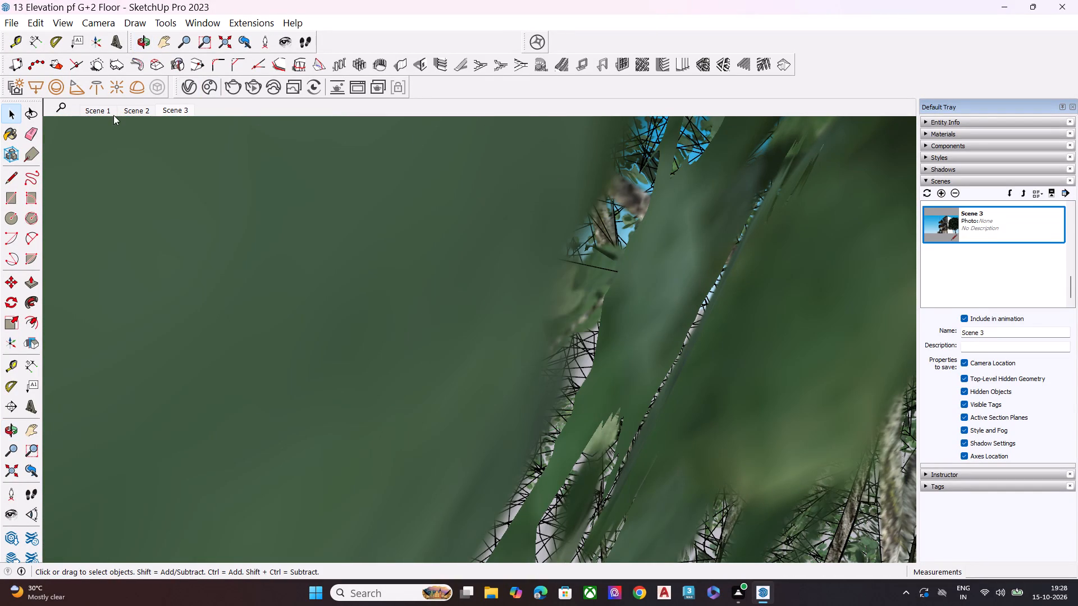
Return to the Scene 1 view and examine the balconies, planters and side wall from frontal, corner and close-up angles.
click(95, 113)
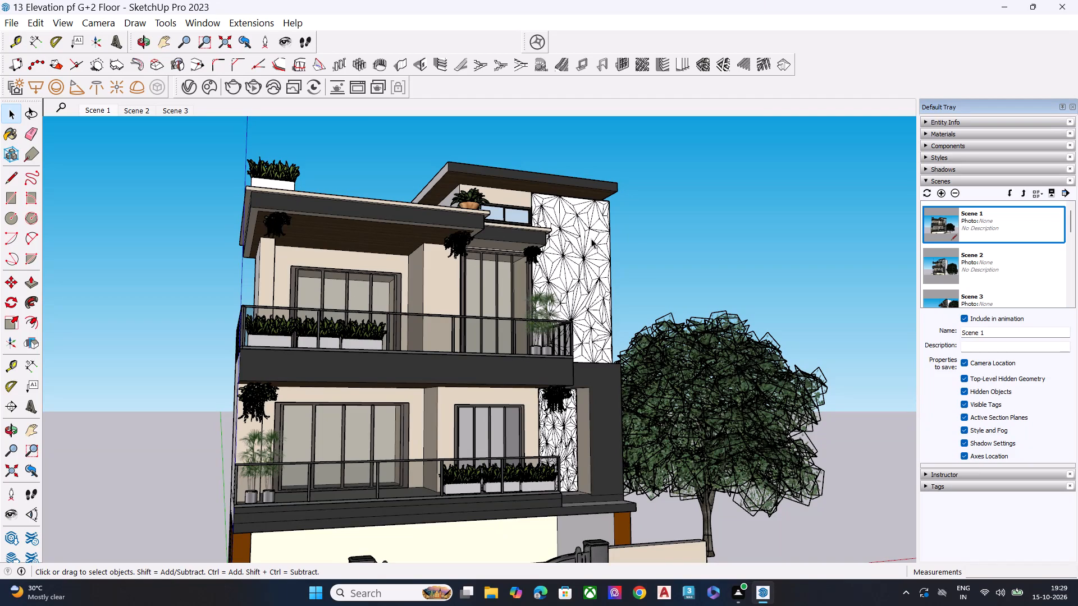
scroll(624, 270, down, 4)
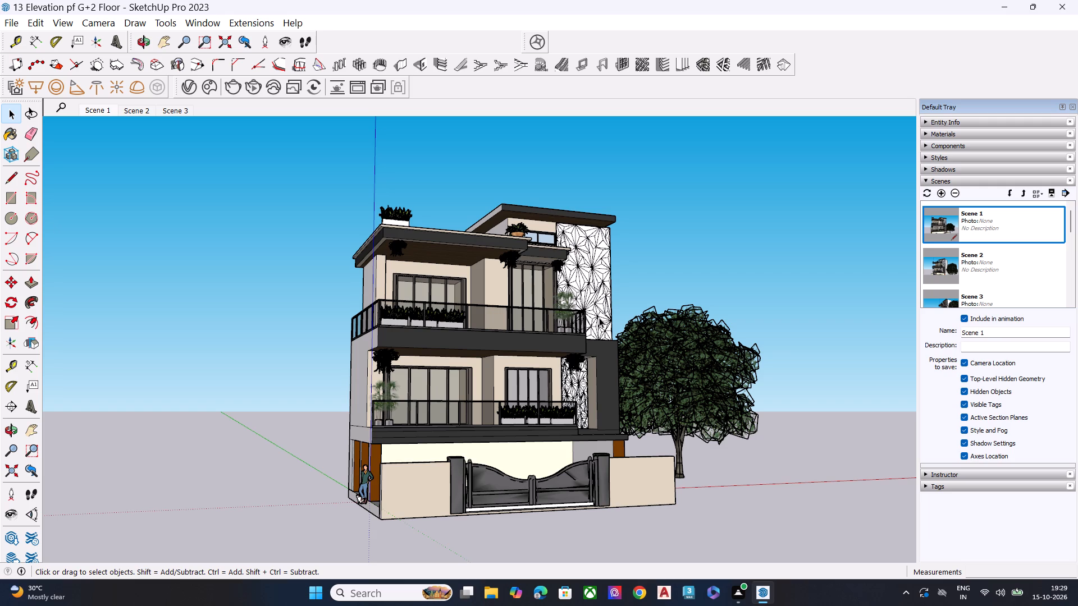
middle_drag(559, 277, 499, 318)
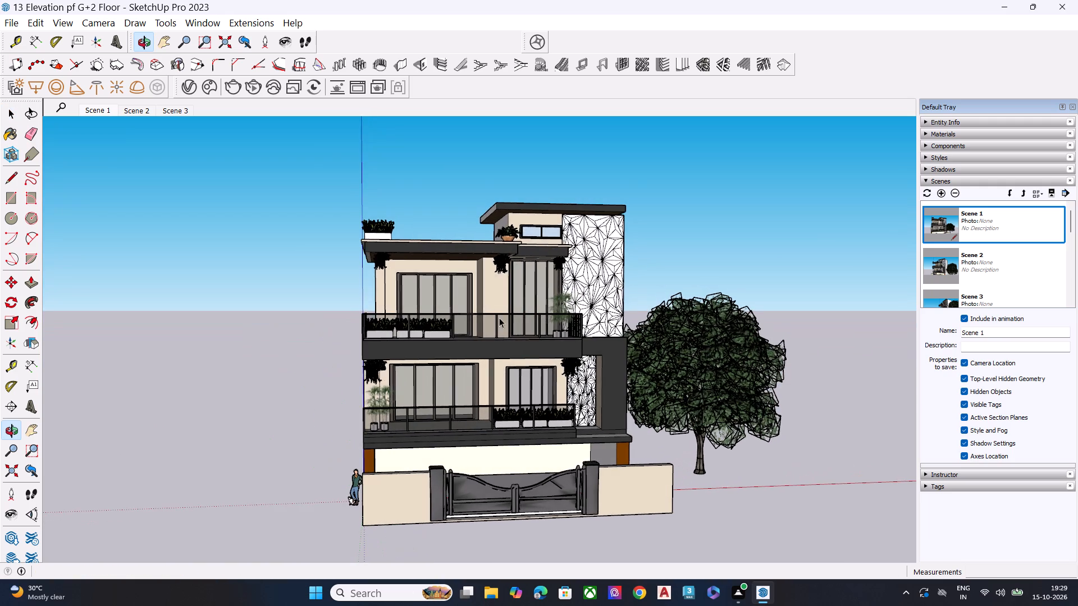
scroll(499, 318, up, 7)
scroll(471, 329, down, 8)
middle_drag(556, 414, 427, 403)
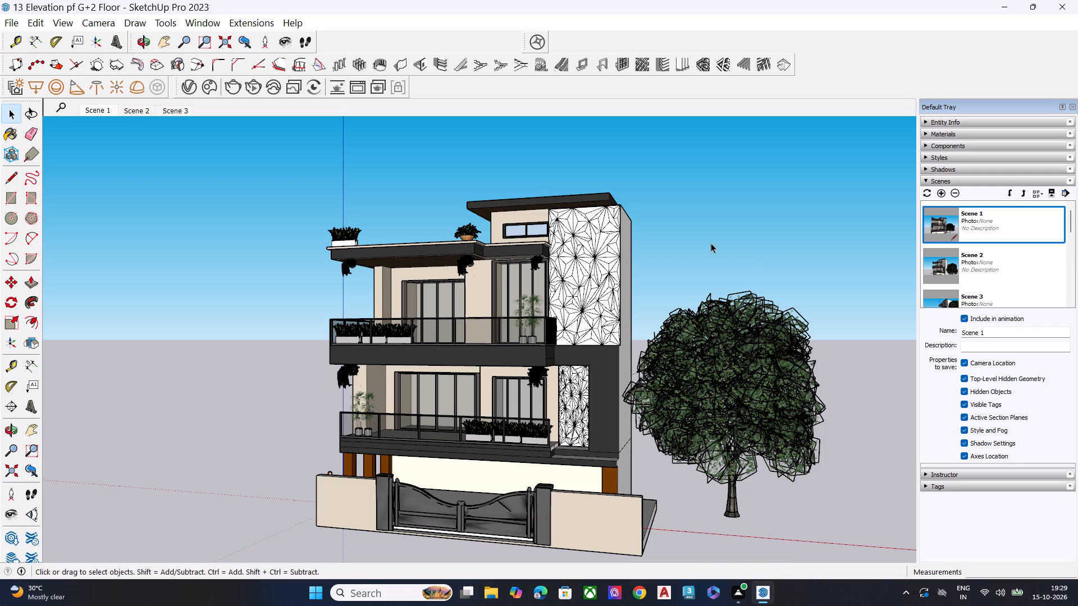
scroll(627, 283, down, 5)
middle_drag(627, 366, 285, 402)
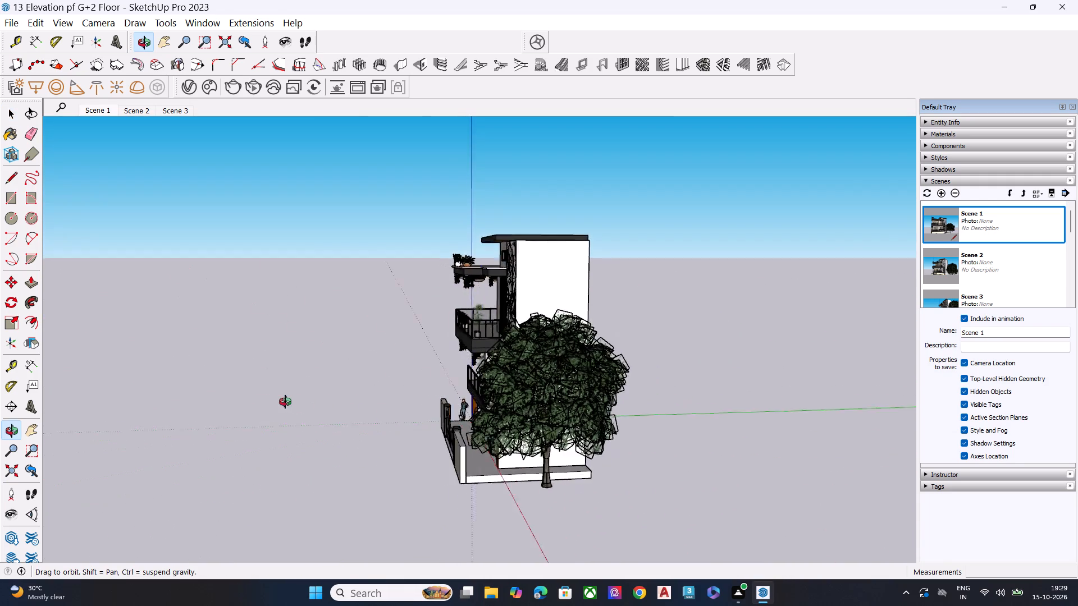
middle_drag(285, 402, 784, 397)
scroll(734, 386, up, 3)
scroll(548, 340, down, 1)
scroll(548, 340, up, 7)
scroll(324, 316, up, 4)
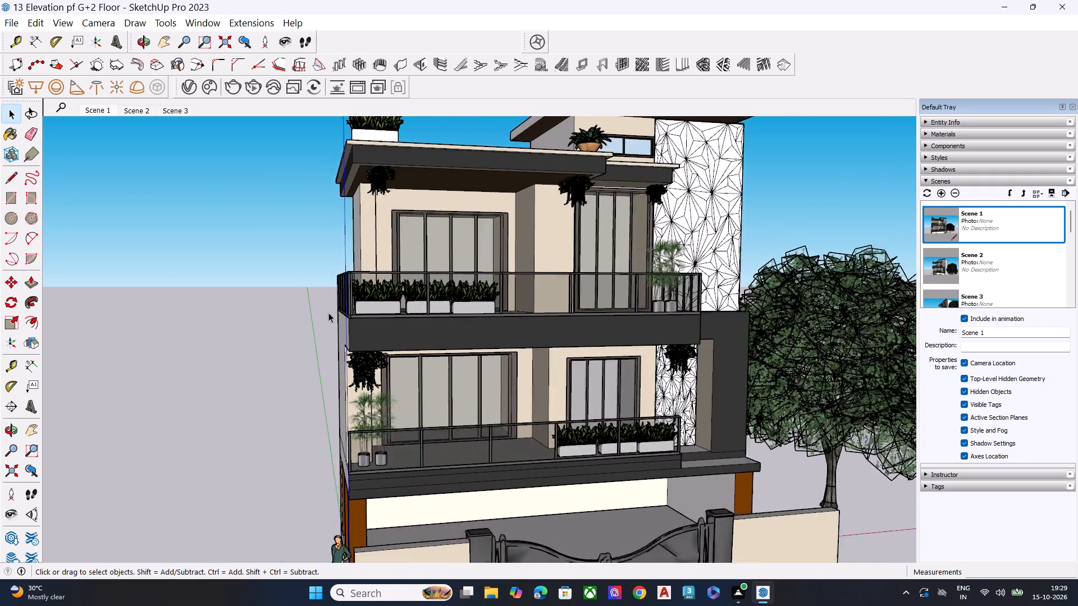
scroll(328, 313, up, 3)
middle_drag(495, 323, 462, 333)
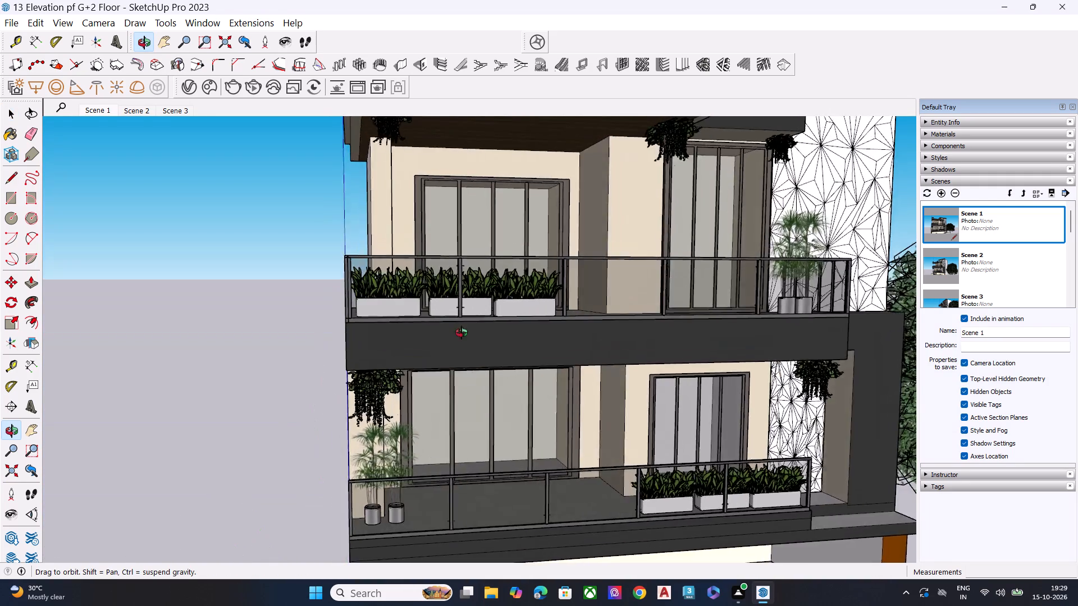
middle_drag(462, 333, 369, 345)
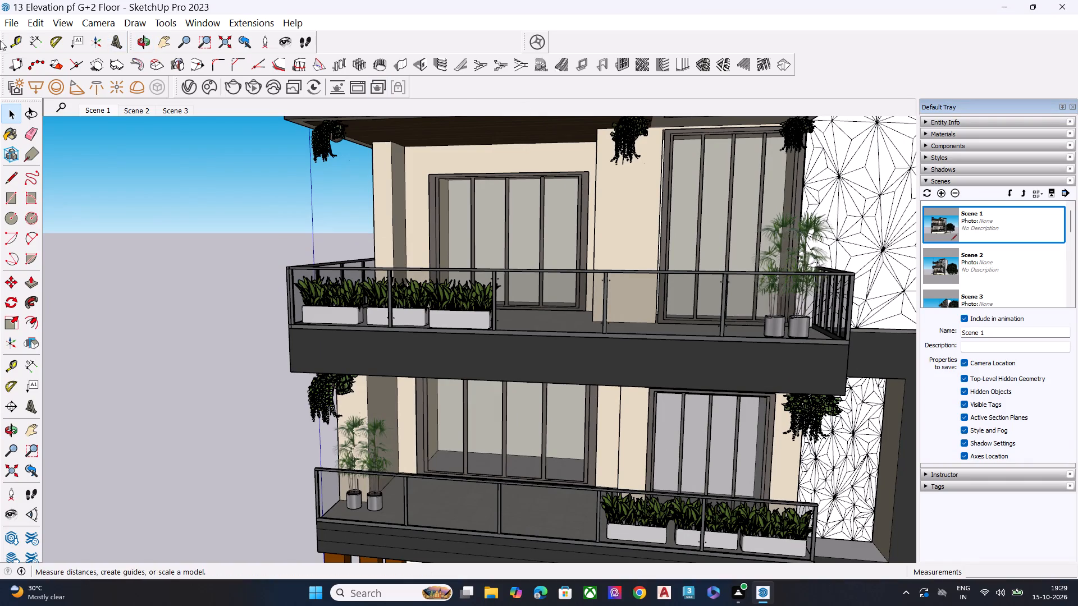
Import the climbing+plant.skp component from the Downloads folder.
click(10, 21)
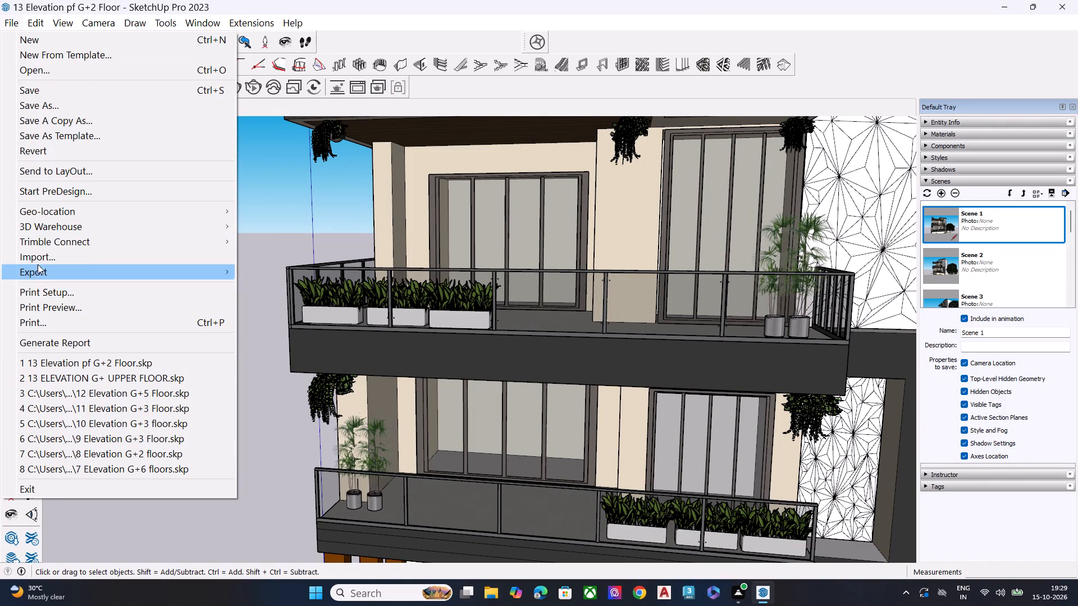
click(39, 250)
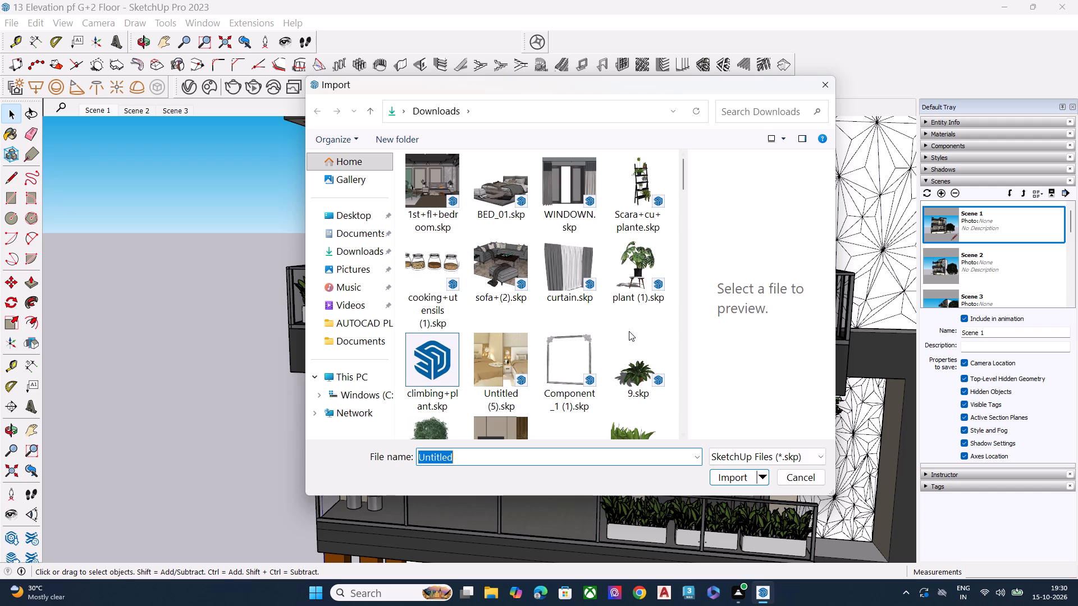
scroll(623, 342, down, 2)
scroll(622, 344, up, 1)
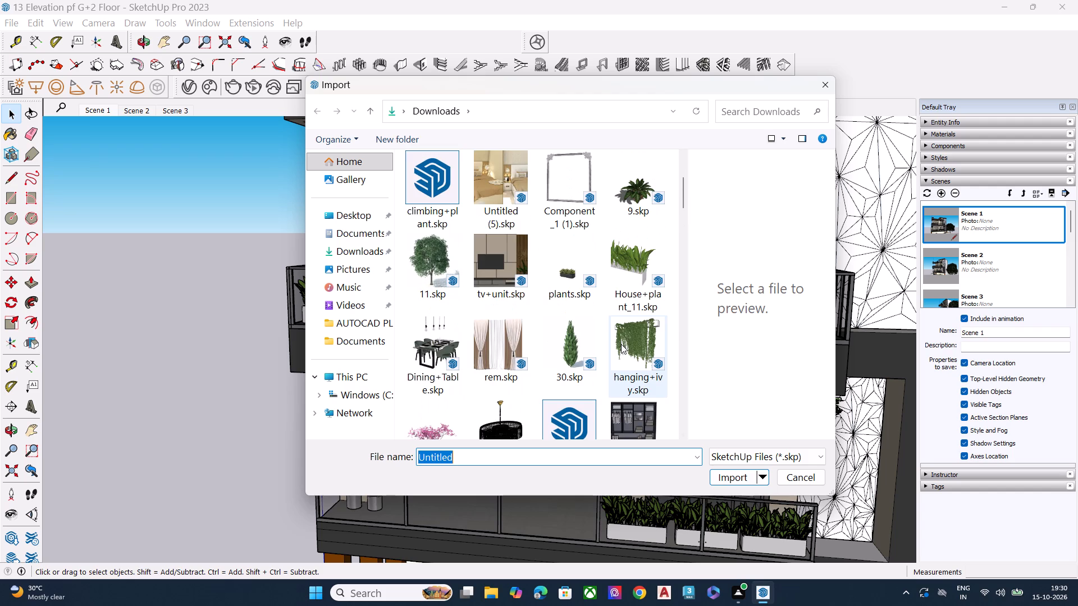
scroll(621, 344, up, 1)
scroll(621, 344, down, 1)
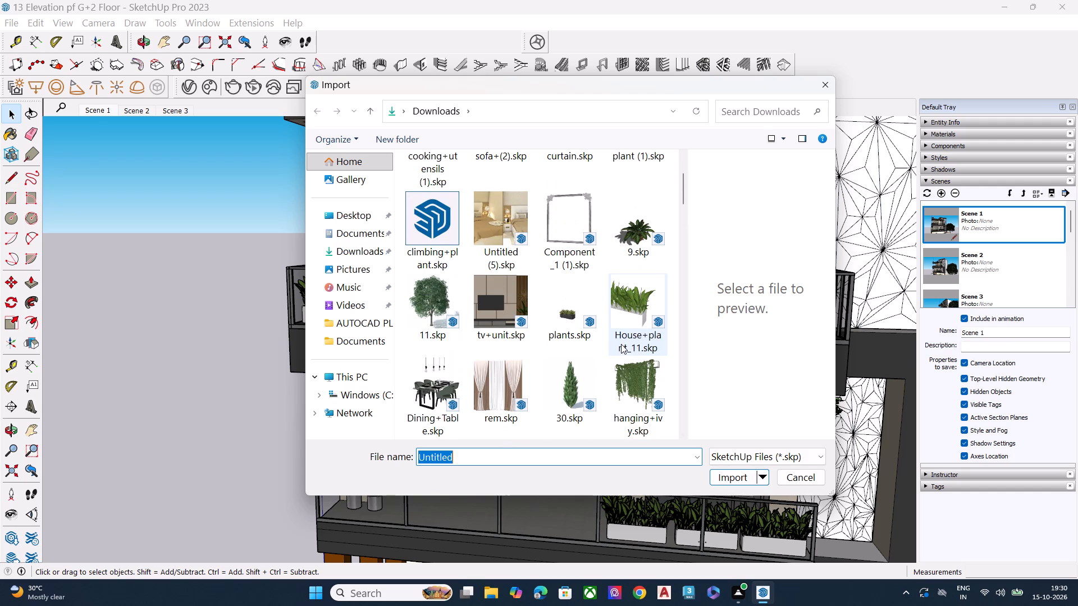
scroll(629, 391, down, 1)
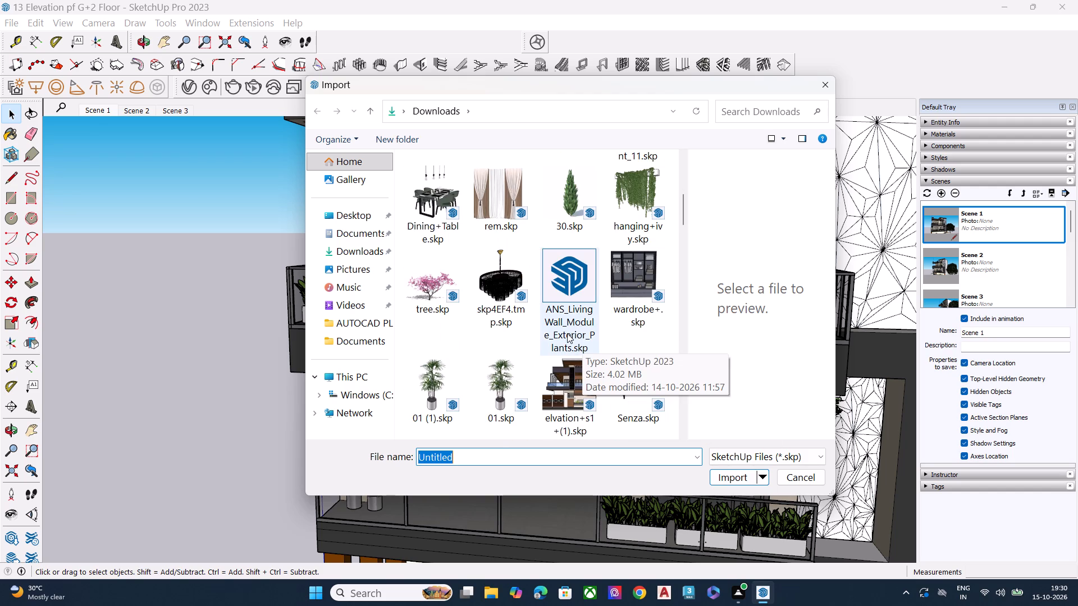
scroll(567, 333, down, 1)
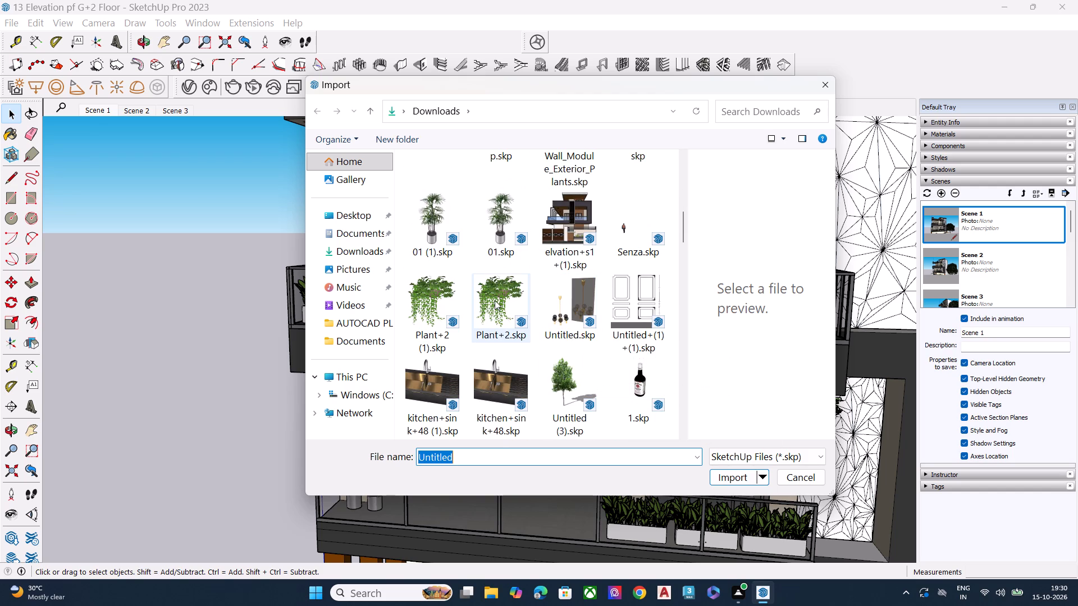
scroll(571, 368, down, 3)
scroll(528, 327, down, 1)
scroll(528, 327, up, 8)
scroll(528, 327, down, 2)
scroll(528, 327, up, 1)
scroll(528, 327, down, 1)
scroll(528, 327, up, 3)
scroll(528, 327, down, 1)
scroll(528, 327, up, 1)
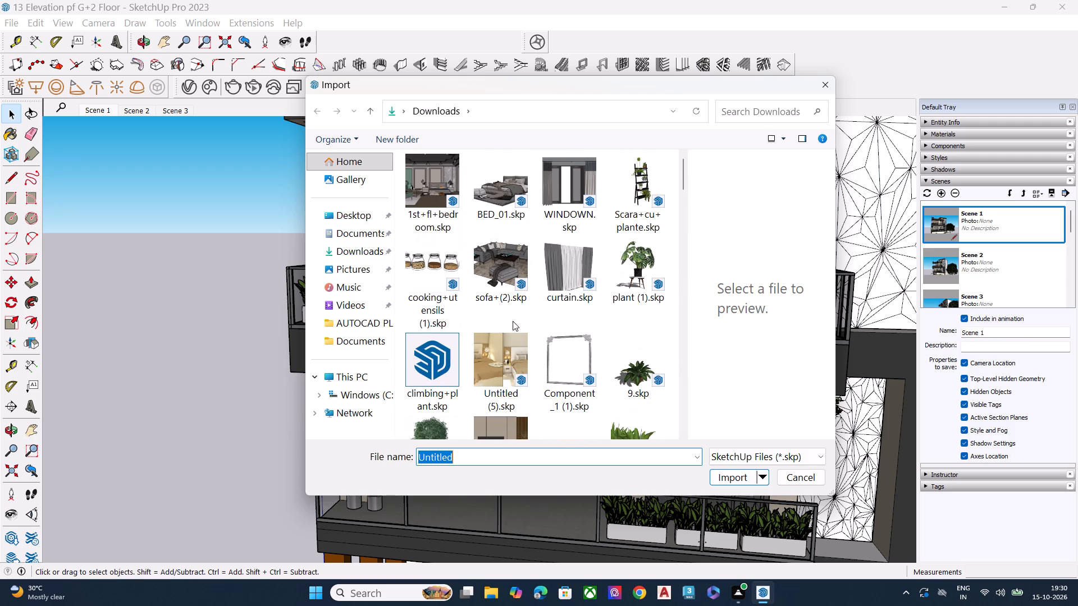
scroll(445, 347, up, 1)
click(439, 365)
click(725, 480)
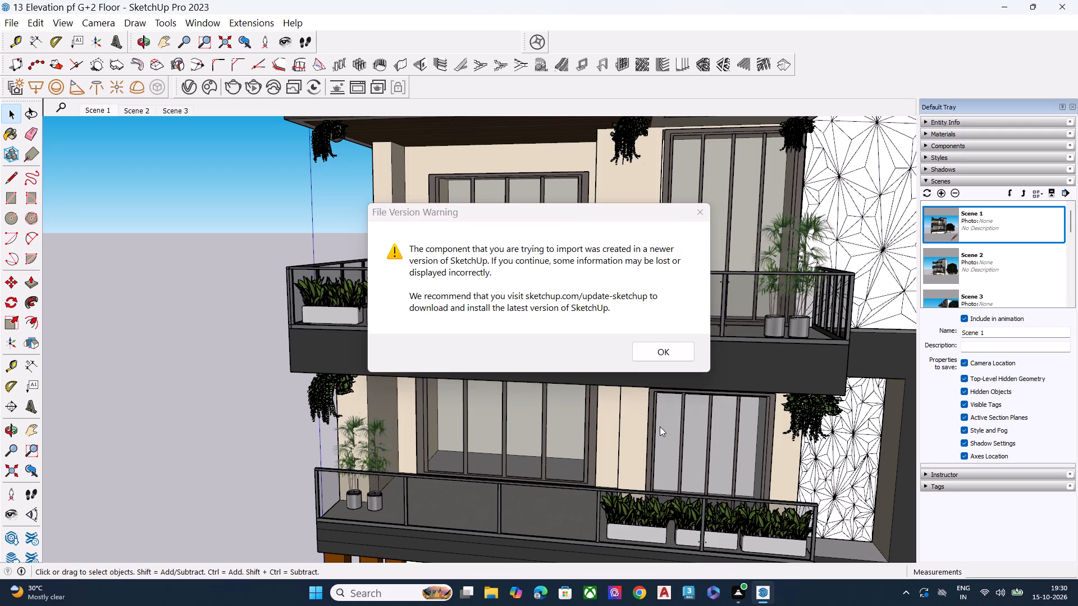
click(685, 350)
Examine the house front, hanging planters and both balconies for a spot for the imported climbing plant.
scroll(463, 395, down, 8)
scroll(477, 439, down, 4)
scroll(637, 319, up, 1)
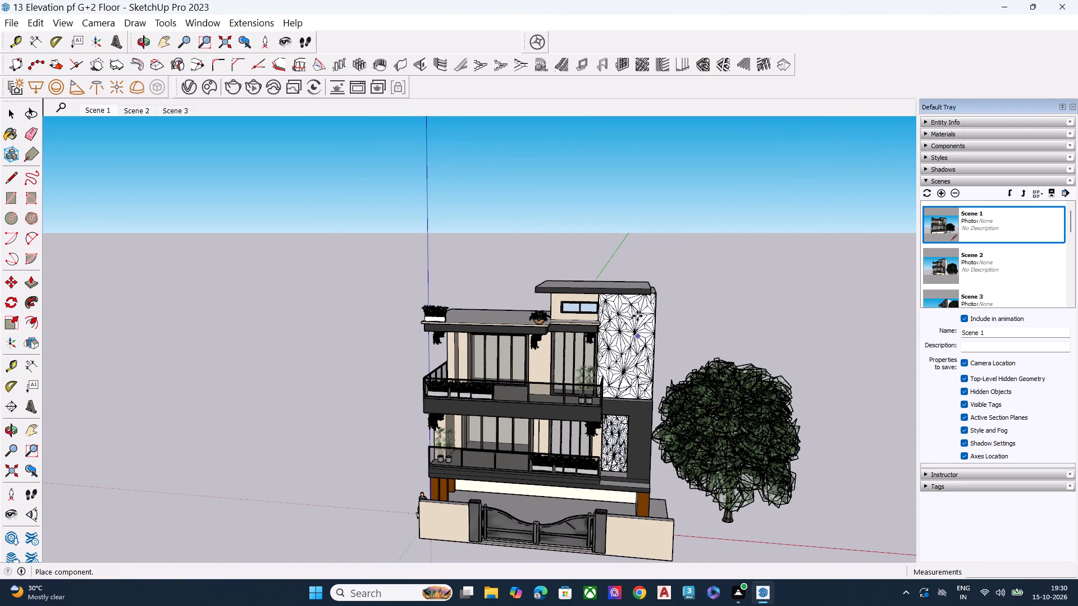
scroll(637, 316, up, 5)
middle_drag(601, 545, 540, 518)
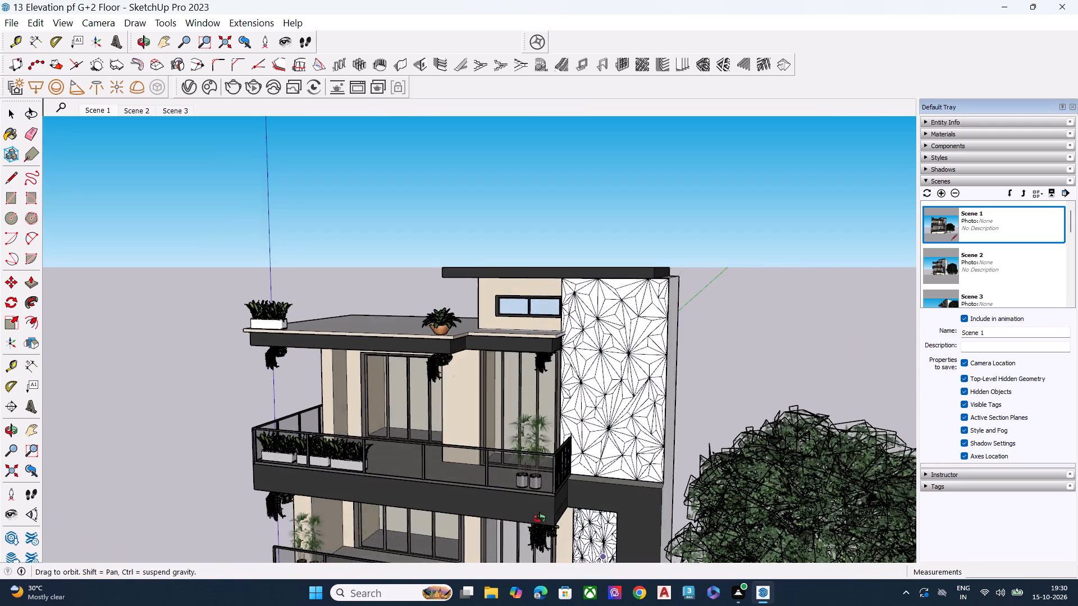
middle_drag(540, 518, 388, 489)
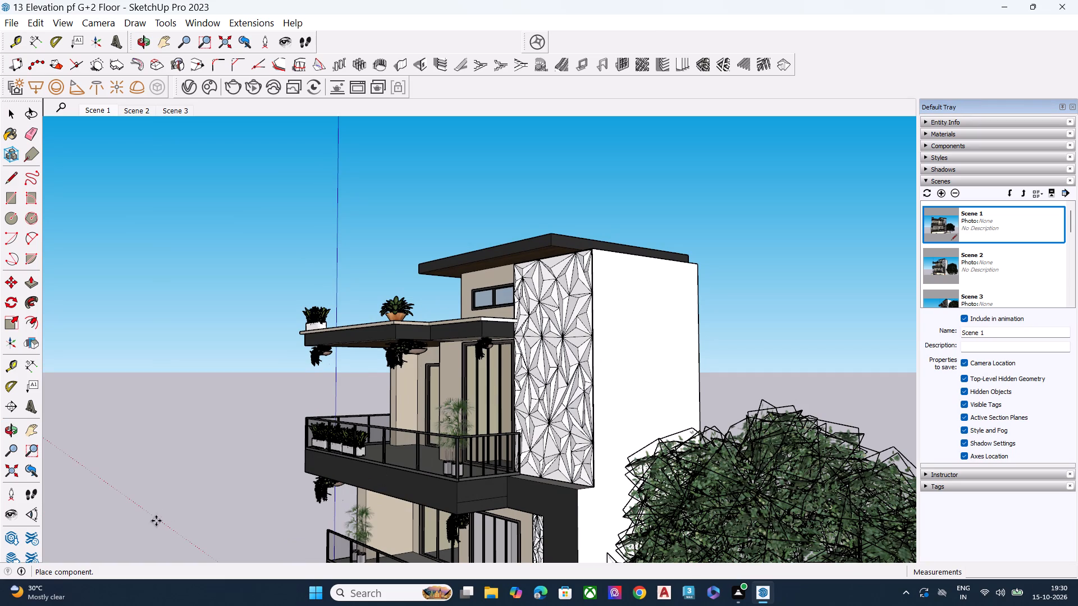
scroll(811, 366, down, 6)
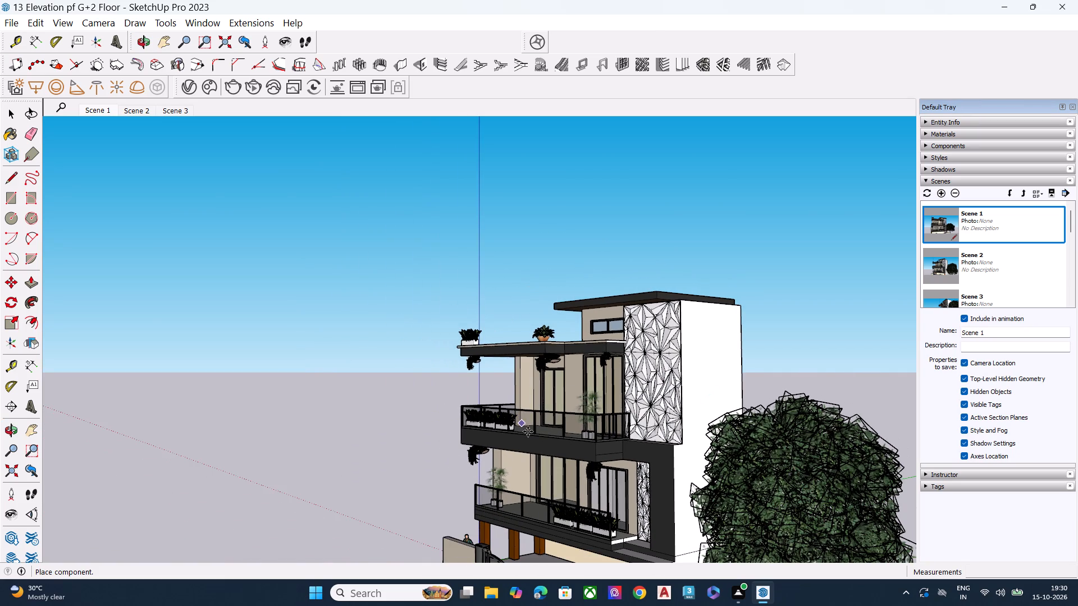
scroll(548, 449, up, 3)
scroll(548, 449, down, 1)
scroll(548, 449, up, 9)
scroll(562, 472, down, 1)
scroll(562, 472, up, 2)
scroll(562, 472, down, 1)
scroll(562, 472, up, 3)
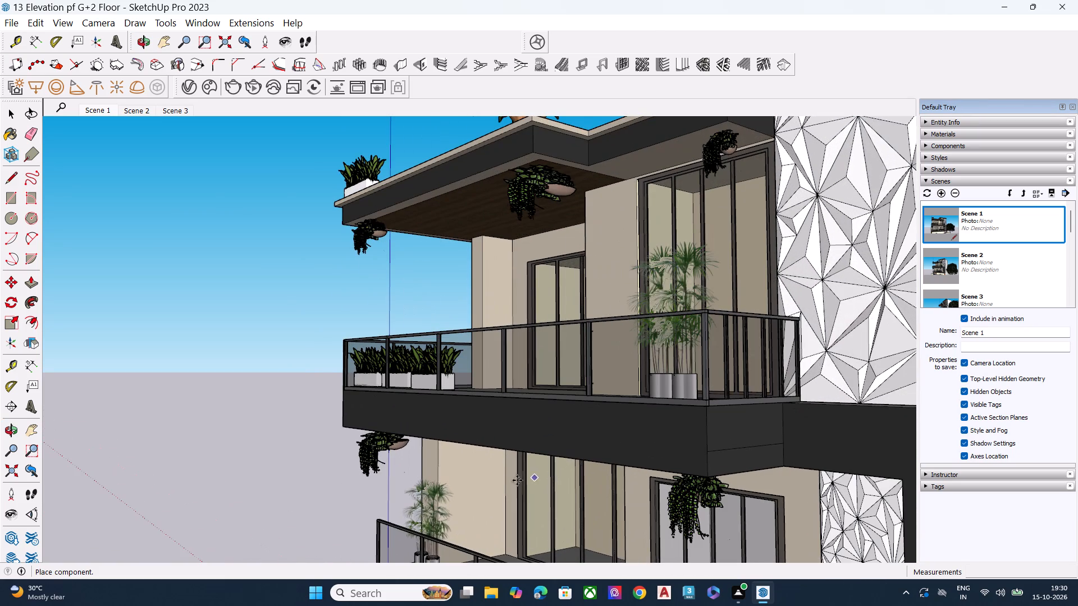
scroll(296, 419, down, 5)
scroll(241, 412, up, 1)
scroll(241, 412, down, 1)
scroll(370, 364, down, 6)
scroll(318, 427, down, 3)
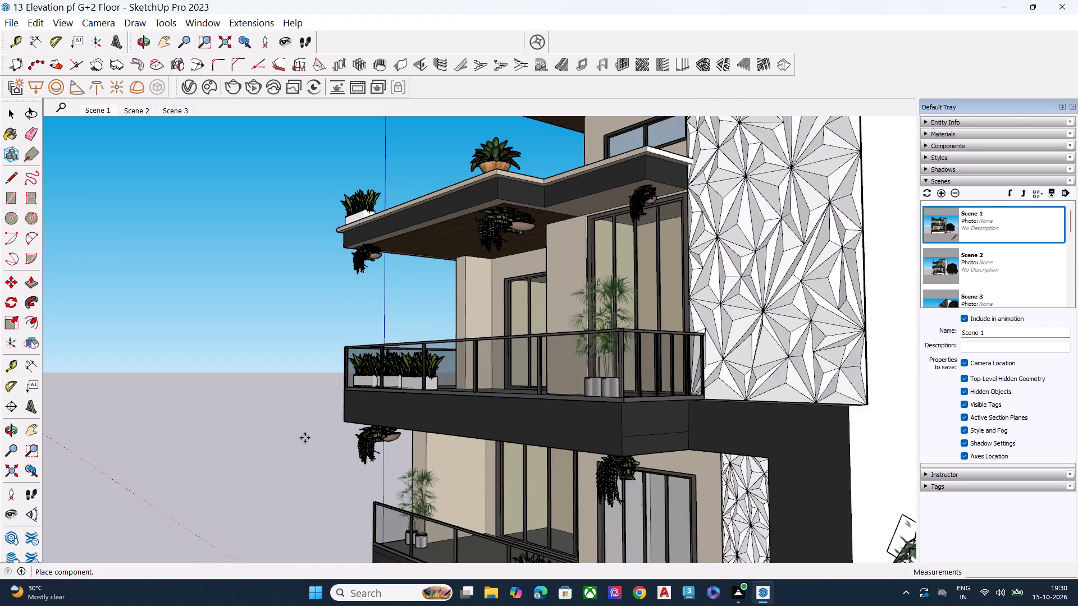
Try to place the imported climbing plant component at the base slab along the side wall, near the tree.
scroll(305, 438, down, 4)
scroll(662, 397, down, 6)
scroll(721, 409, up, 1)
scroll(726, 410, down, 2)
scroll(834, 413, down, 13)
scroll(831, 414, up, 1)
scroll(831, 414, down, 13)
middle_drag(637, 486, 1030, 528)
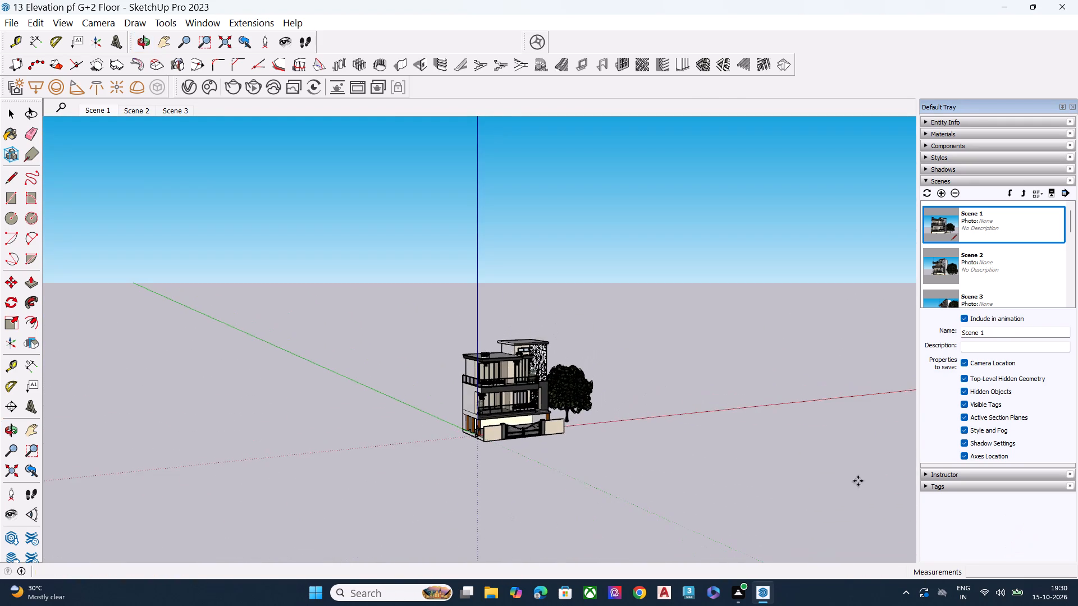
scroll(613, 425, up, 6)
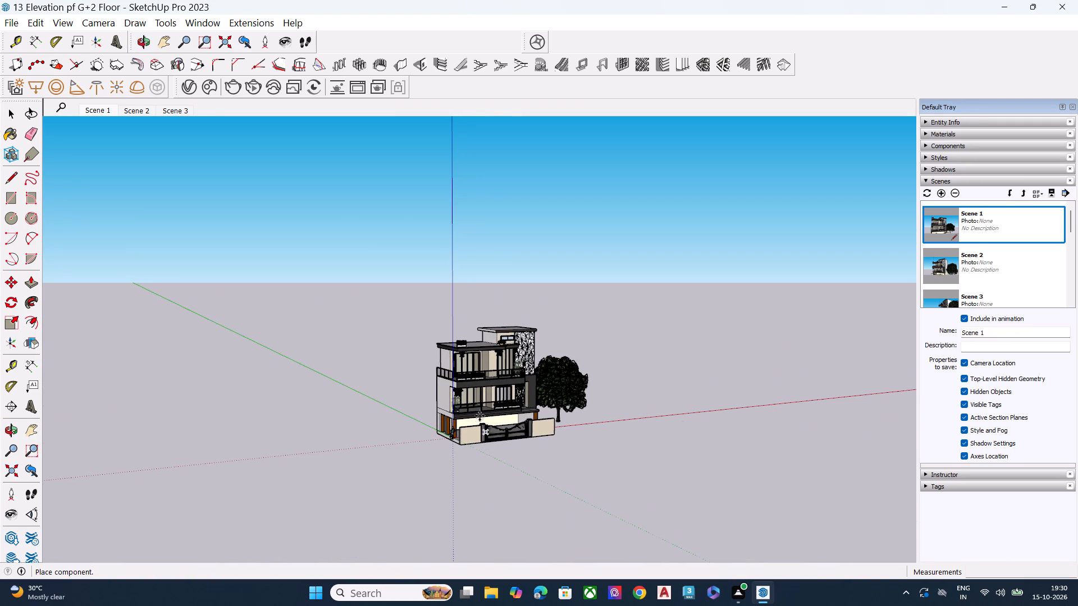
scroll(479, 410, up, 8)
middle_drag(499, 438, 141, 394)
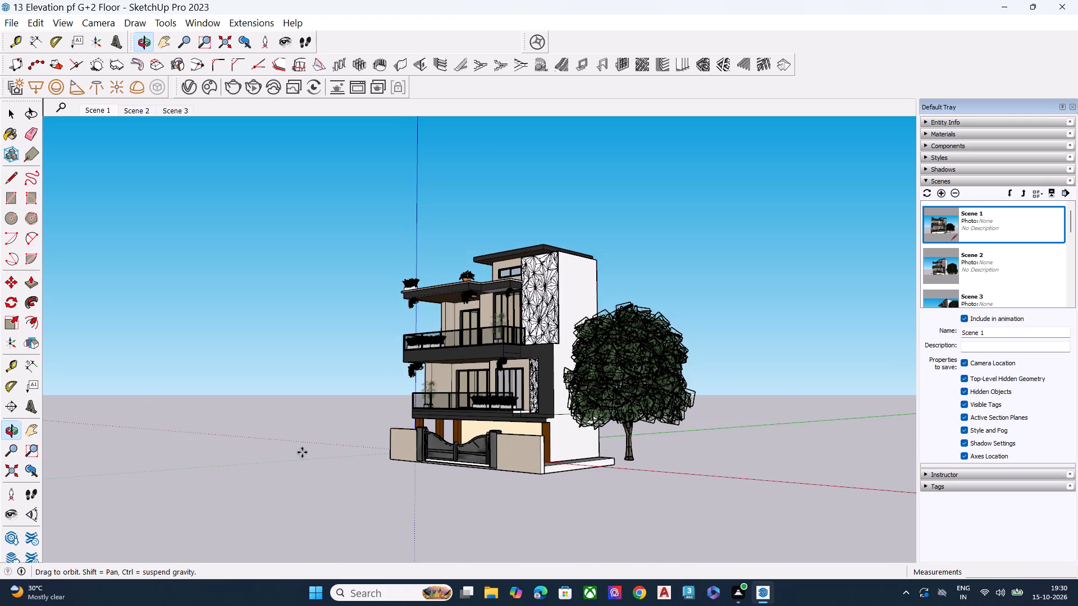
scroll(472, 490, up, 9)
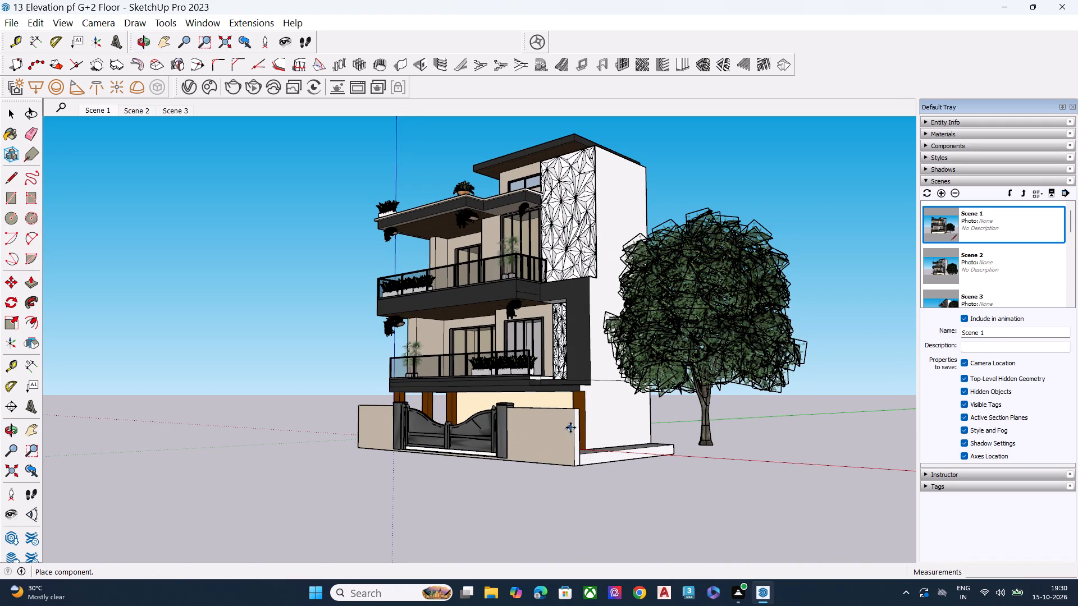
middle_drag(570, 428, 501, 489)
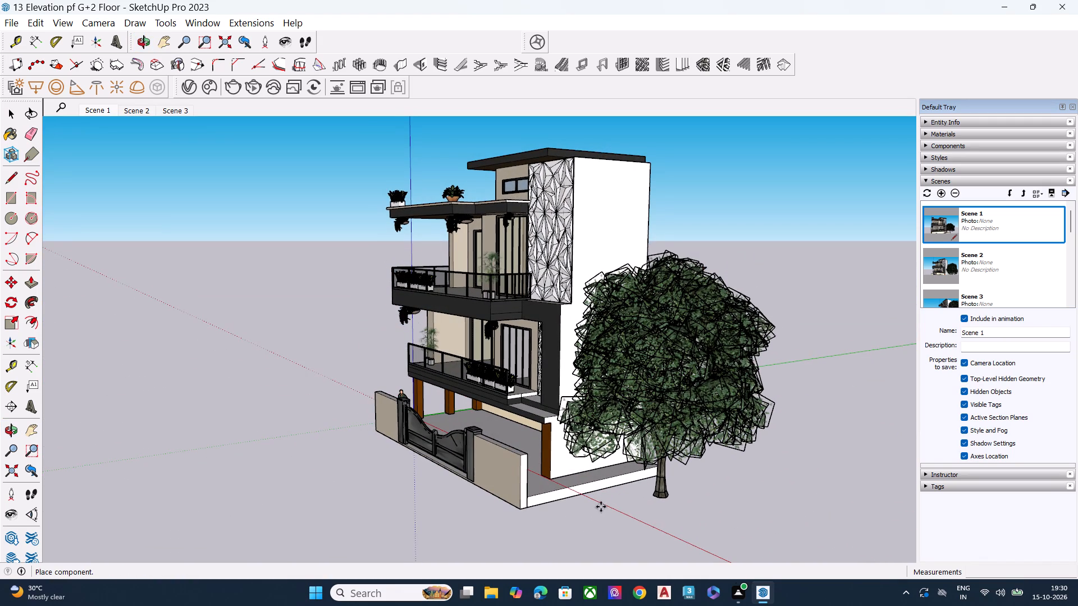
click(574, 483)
Inspect the base slab from below, and browse the Components Sampler library from start to end.
scroll(570, 500, up, 5)
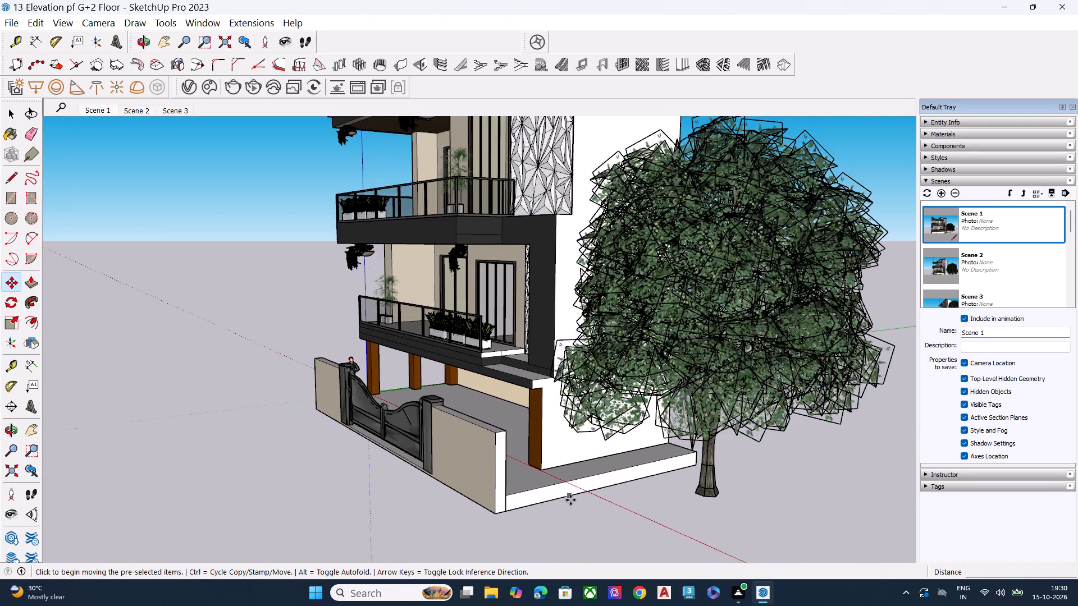
scroll(570, 500, up, 3)
middle_drag(549, 478, 563, 265)
scroll(563, 265, up, 4)
scroll(563, 265, down, 1)
scroll(563, 265, up, 3)
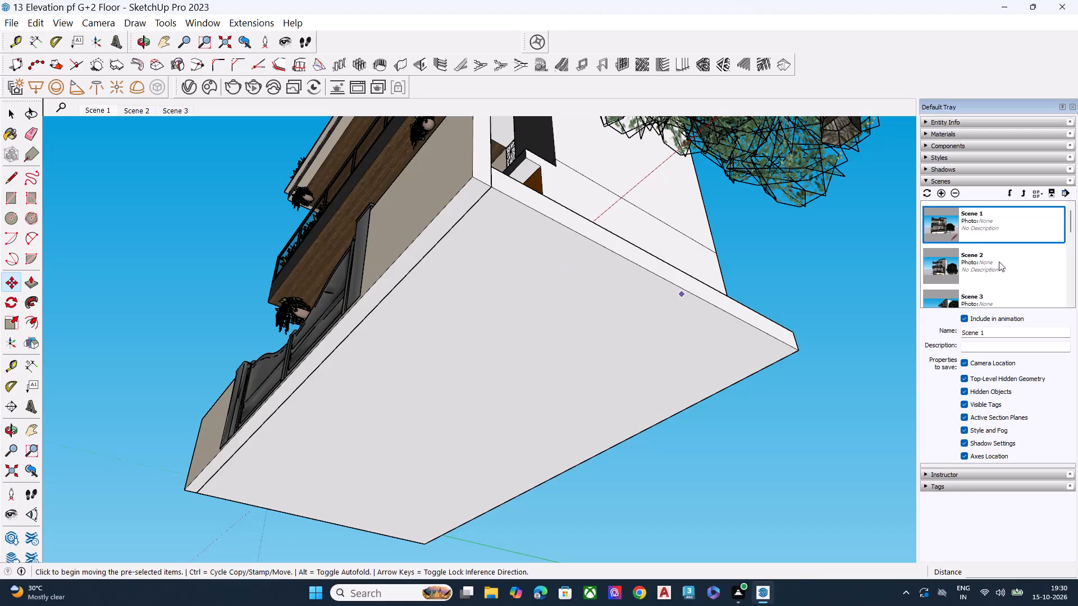
click(953, 143)
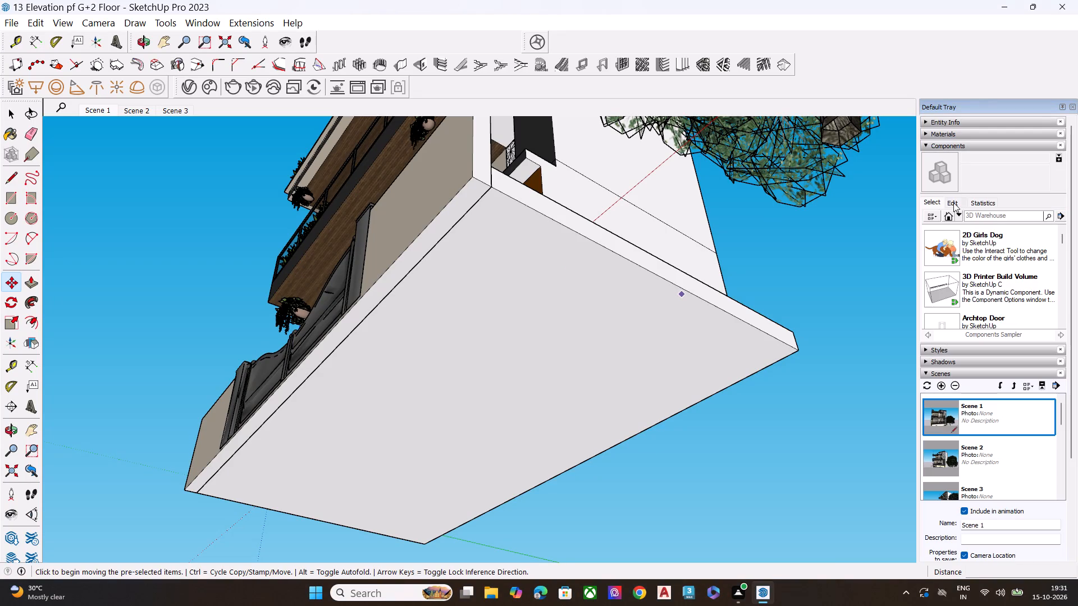
scroll(952, 258, down, 8)
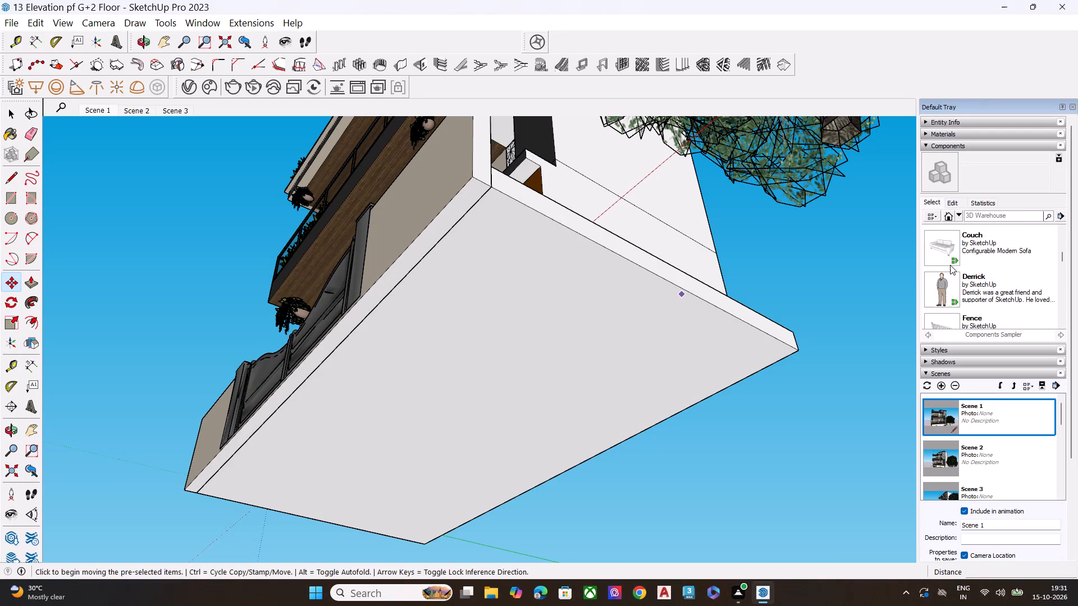
scroll(950, 265, down, 4)
scroll(949, 265, up, 1)
scroll(949, 265, down, 11)
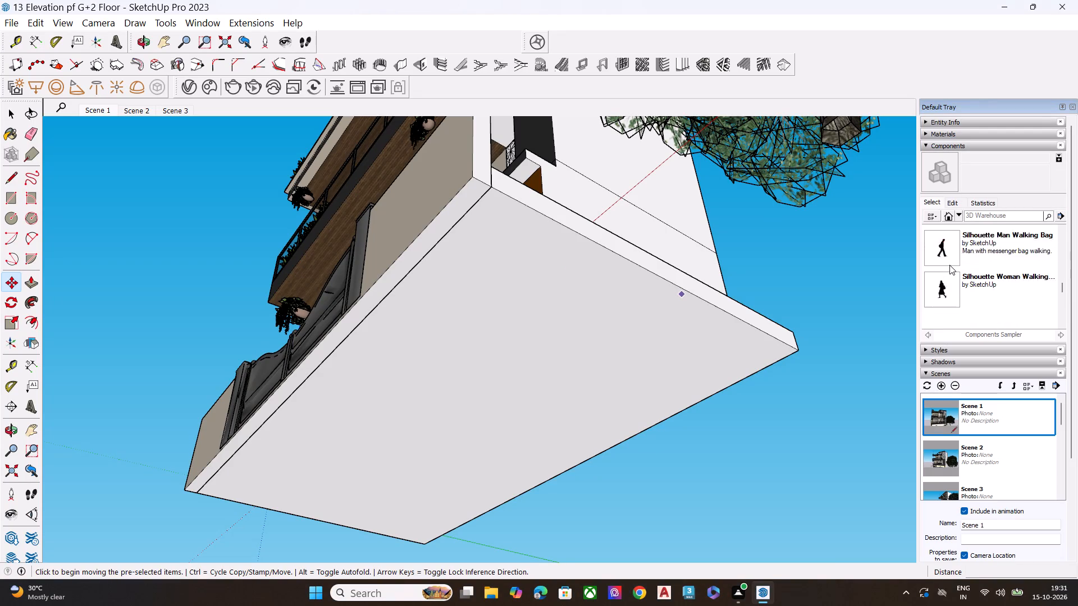
scroll(949, 265, down, 3)
click(948, 145)
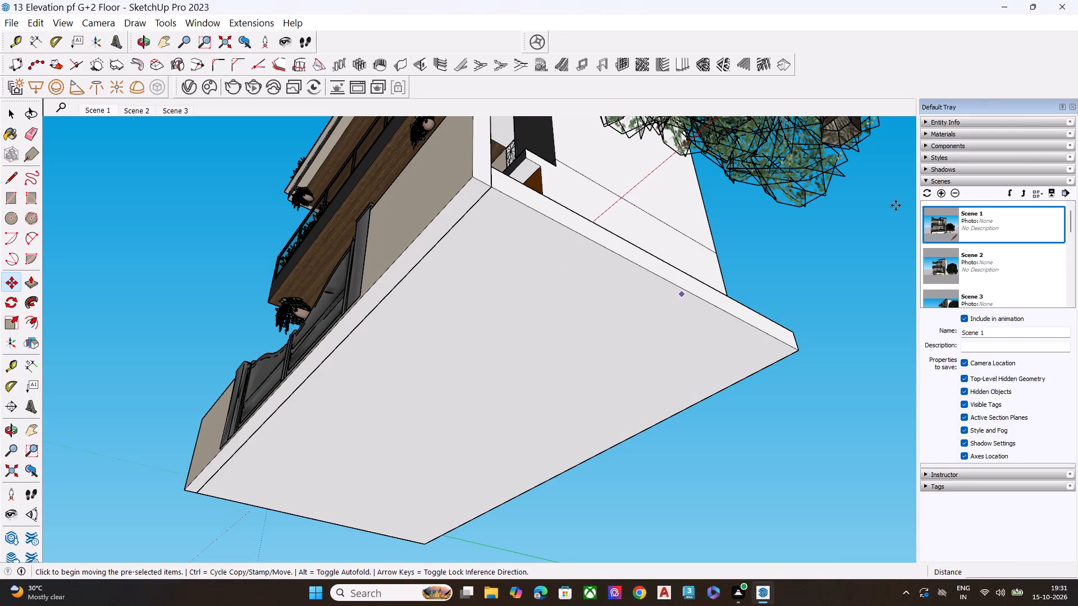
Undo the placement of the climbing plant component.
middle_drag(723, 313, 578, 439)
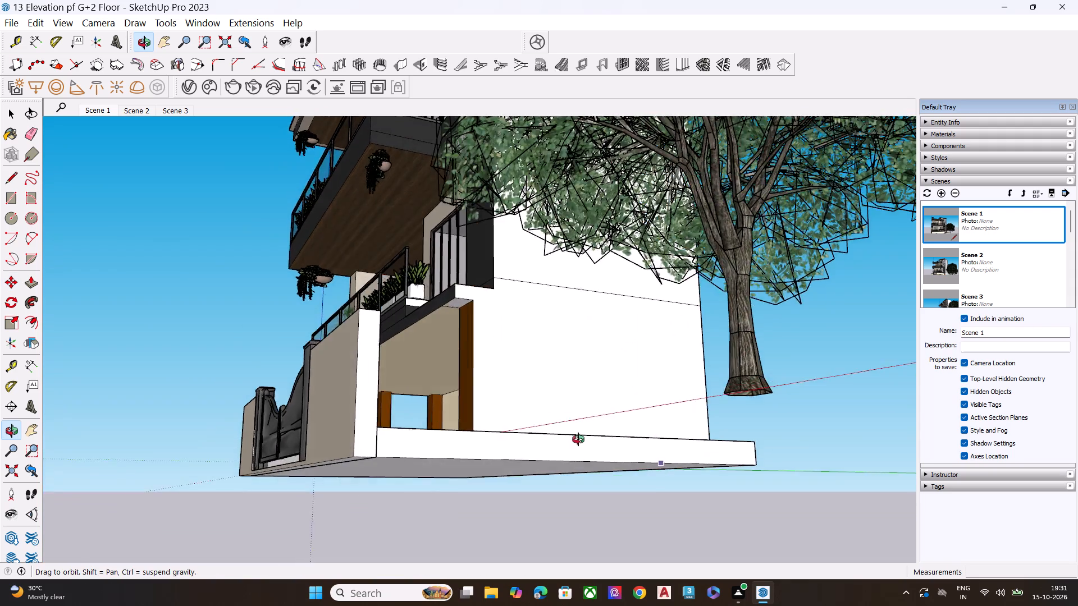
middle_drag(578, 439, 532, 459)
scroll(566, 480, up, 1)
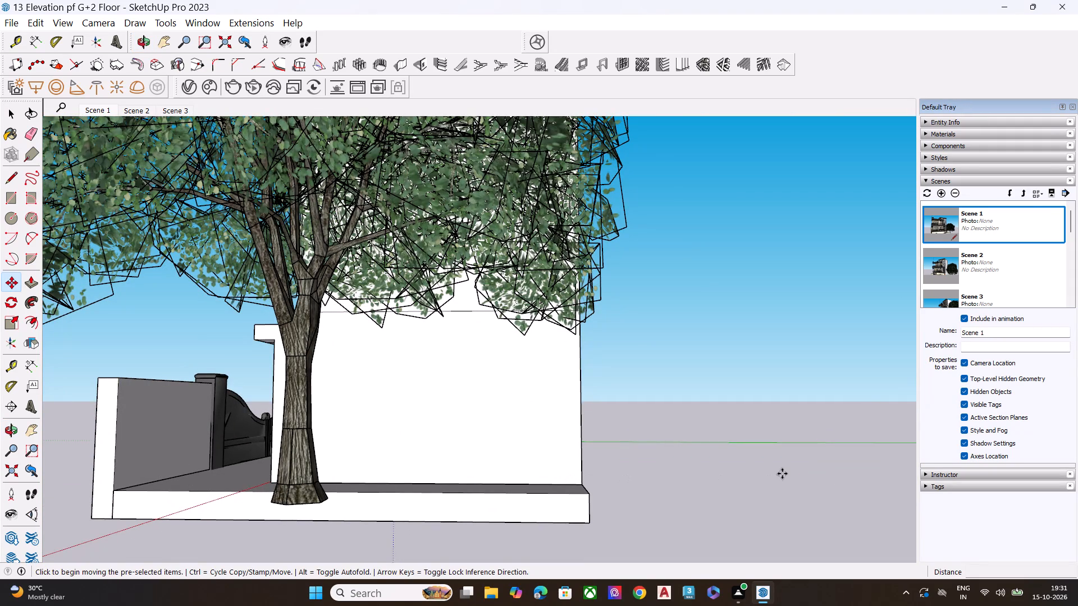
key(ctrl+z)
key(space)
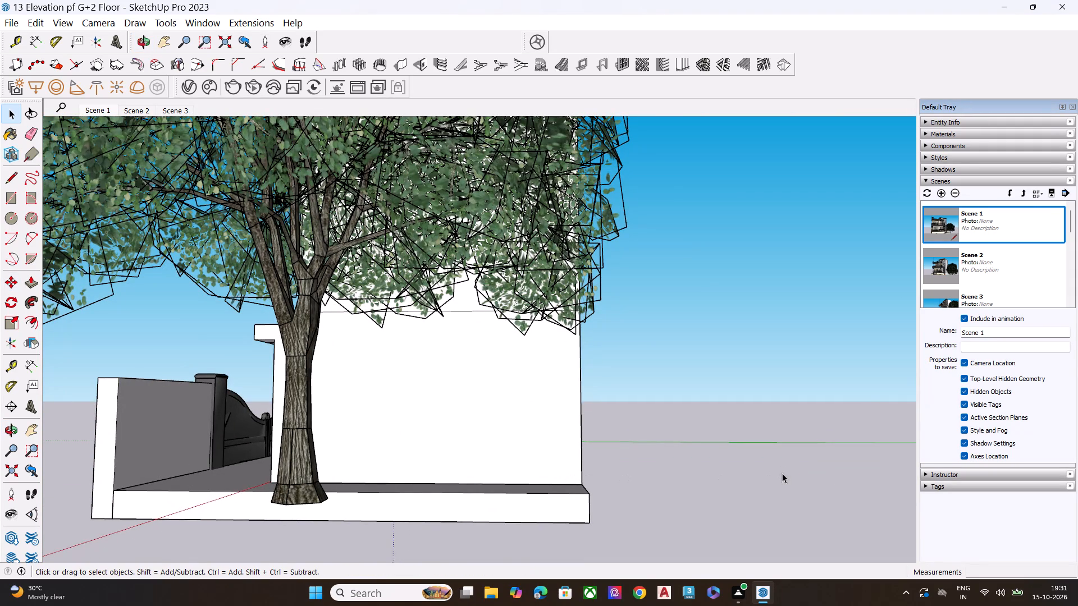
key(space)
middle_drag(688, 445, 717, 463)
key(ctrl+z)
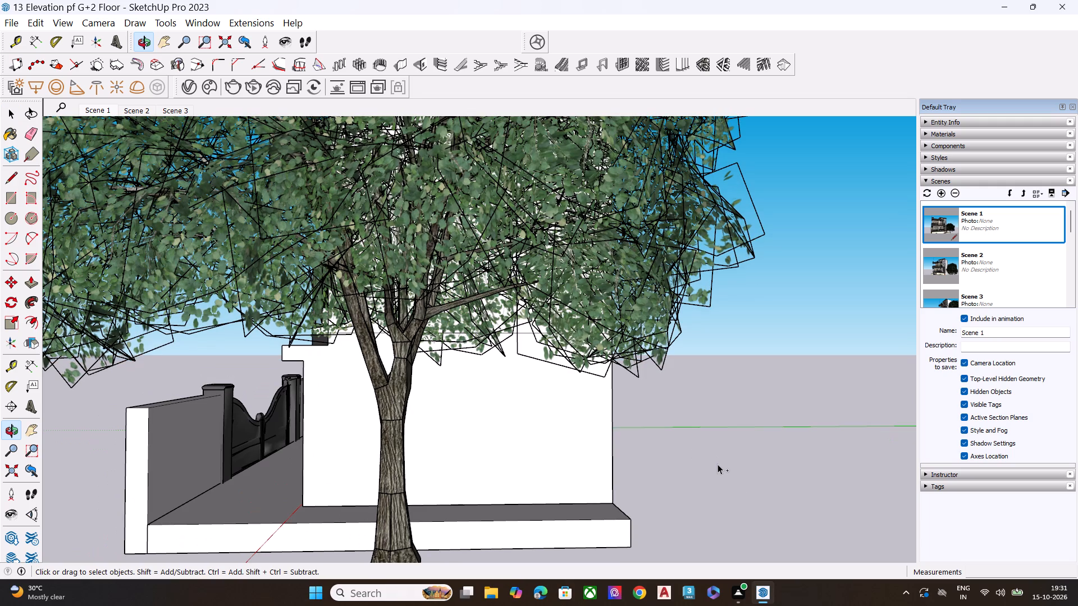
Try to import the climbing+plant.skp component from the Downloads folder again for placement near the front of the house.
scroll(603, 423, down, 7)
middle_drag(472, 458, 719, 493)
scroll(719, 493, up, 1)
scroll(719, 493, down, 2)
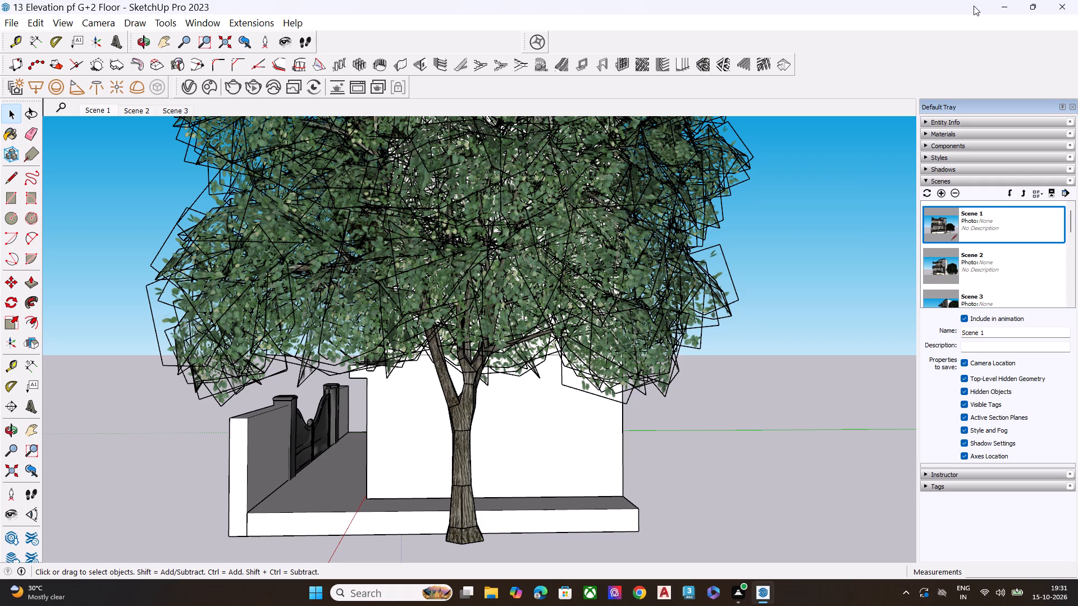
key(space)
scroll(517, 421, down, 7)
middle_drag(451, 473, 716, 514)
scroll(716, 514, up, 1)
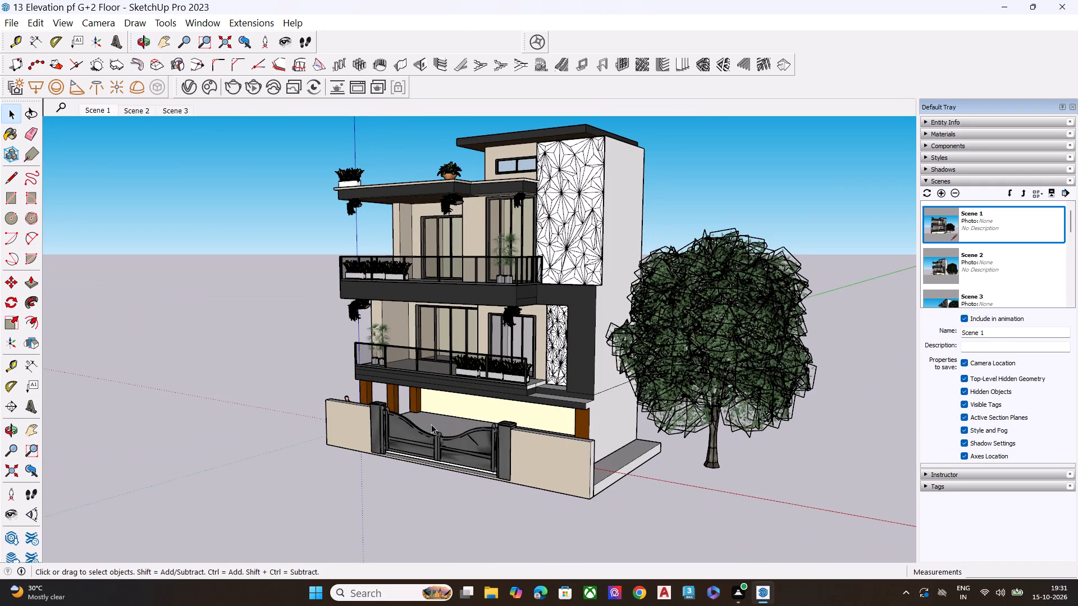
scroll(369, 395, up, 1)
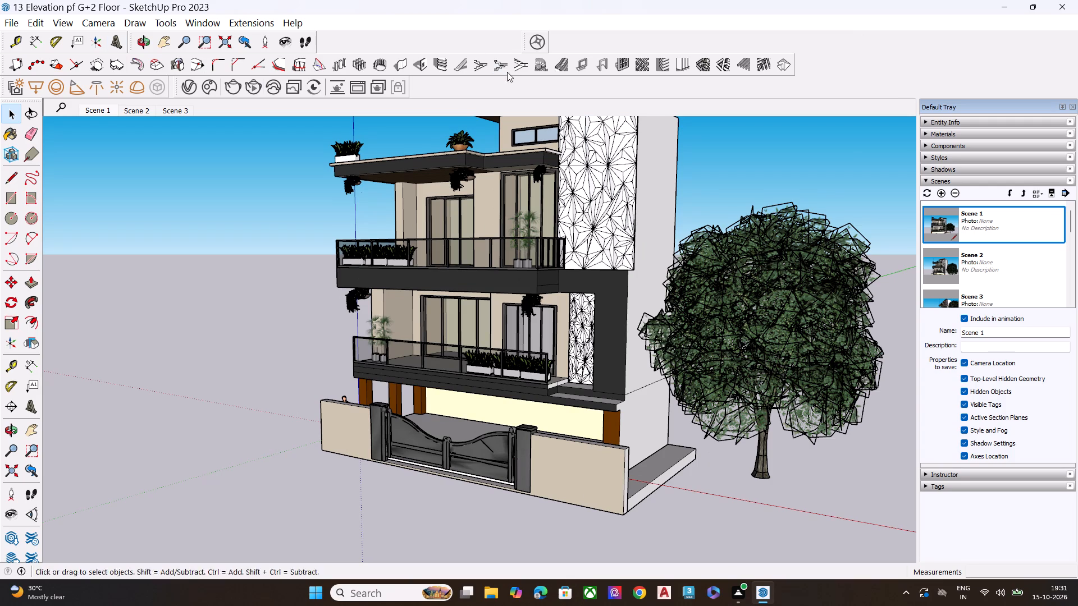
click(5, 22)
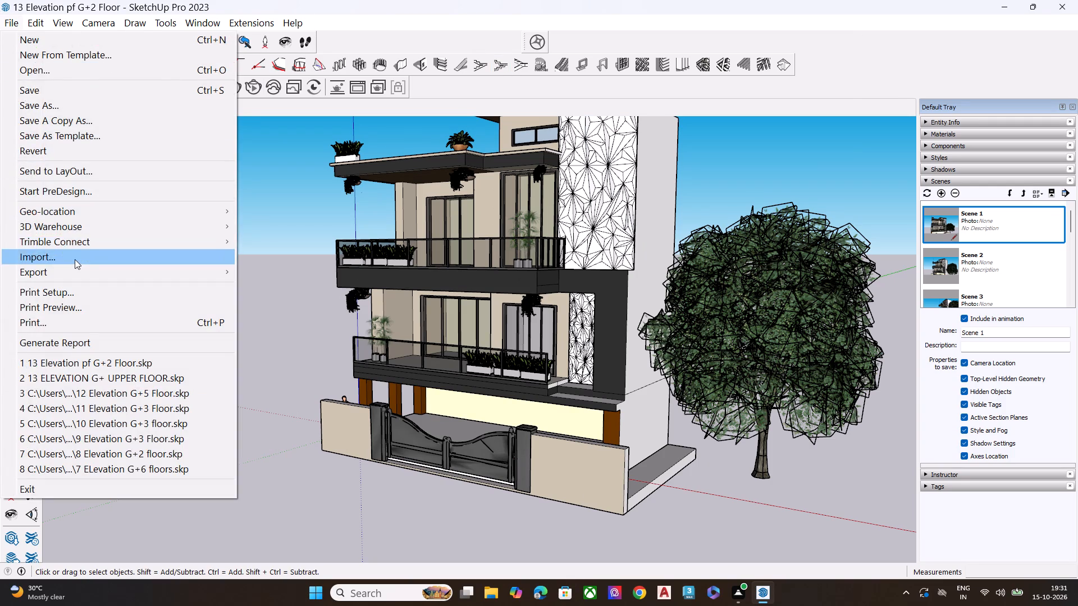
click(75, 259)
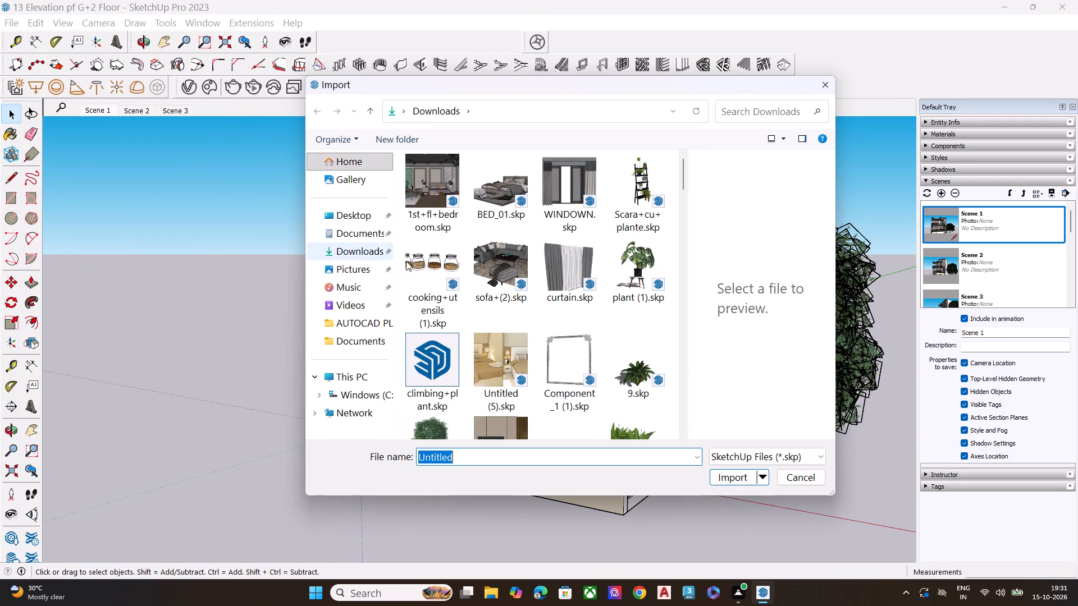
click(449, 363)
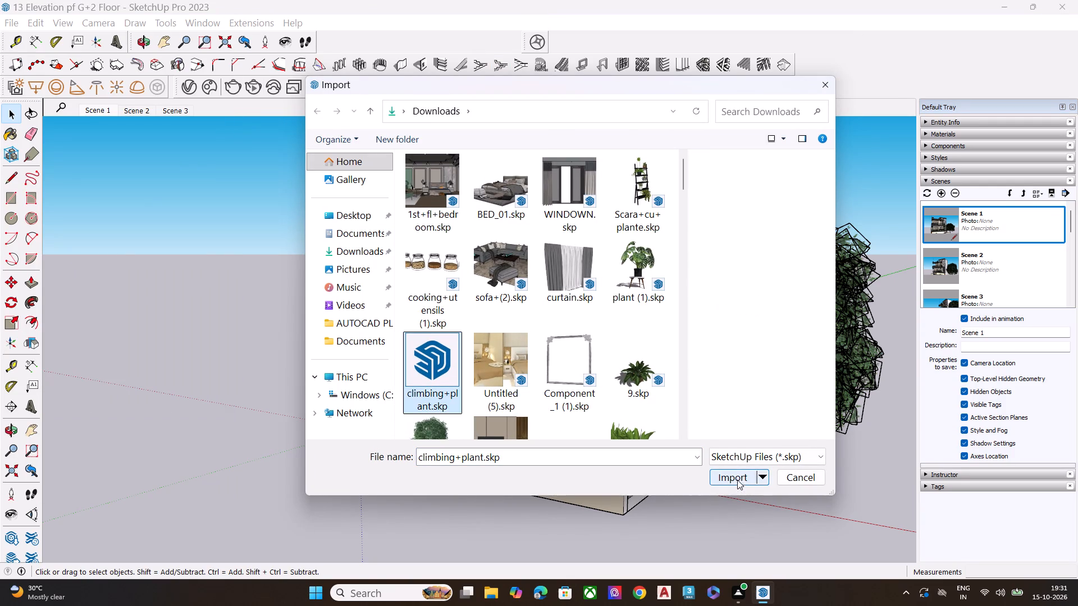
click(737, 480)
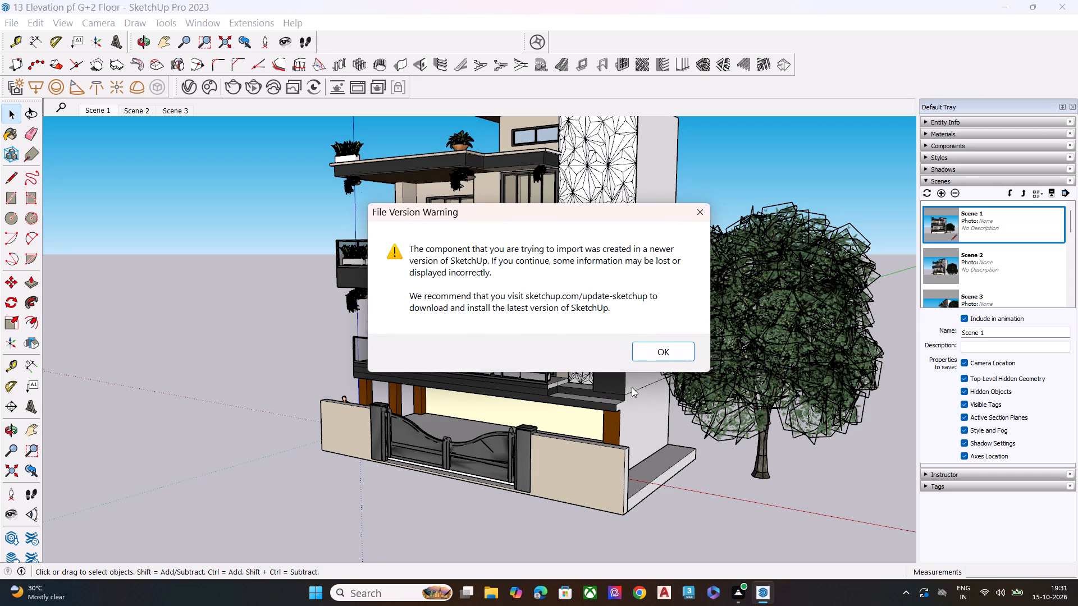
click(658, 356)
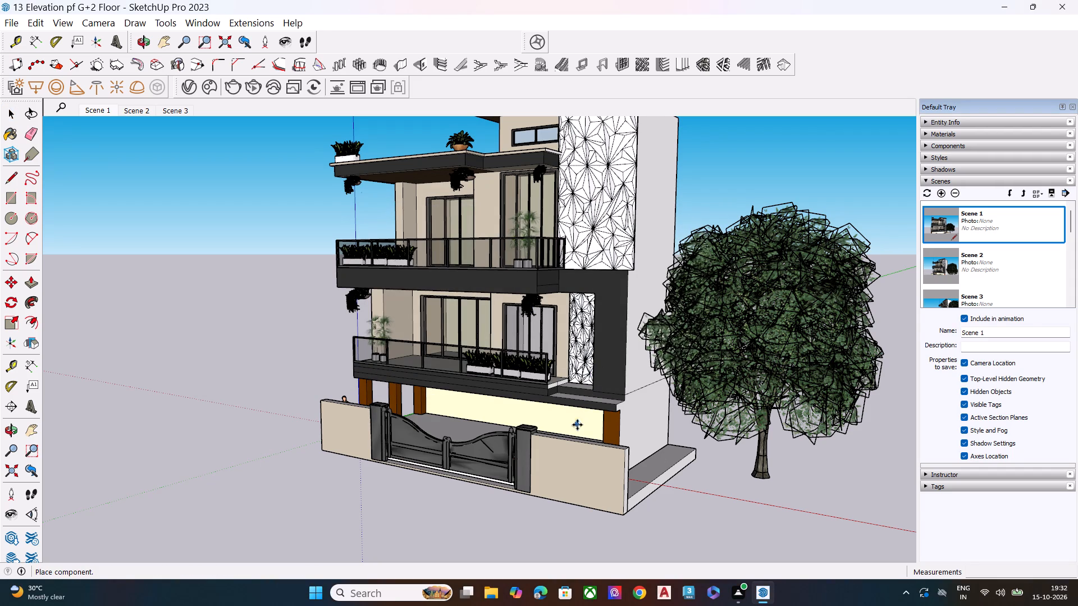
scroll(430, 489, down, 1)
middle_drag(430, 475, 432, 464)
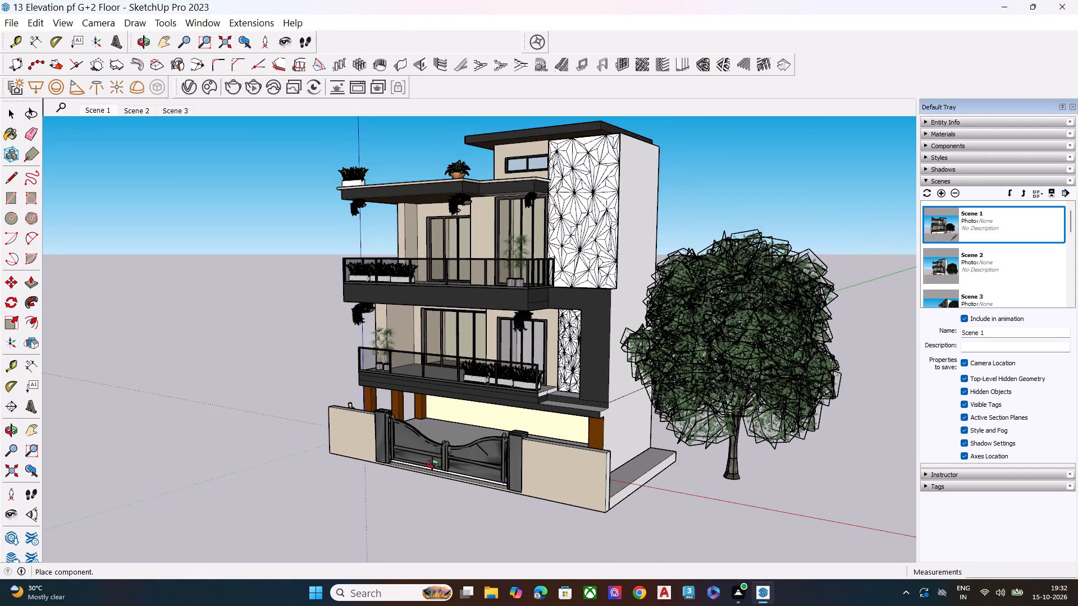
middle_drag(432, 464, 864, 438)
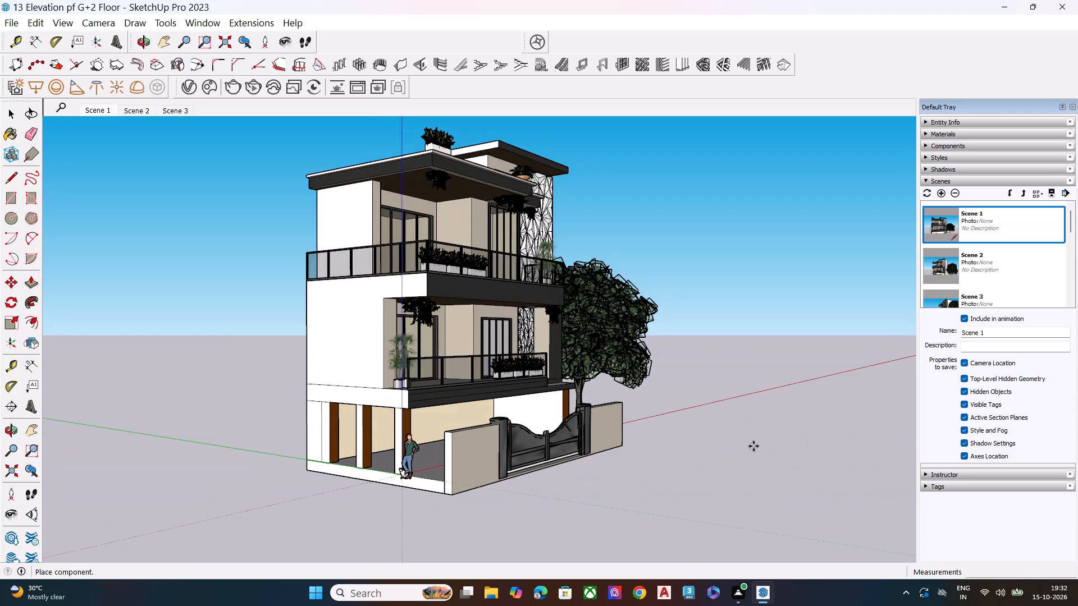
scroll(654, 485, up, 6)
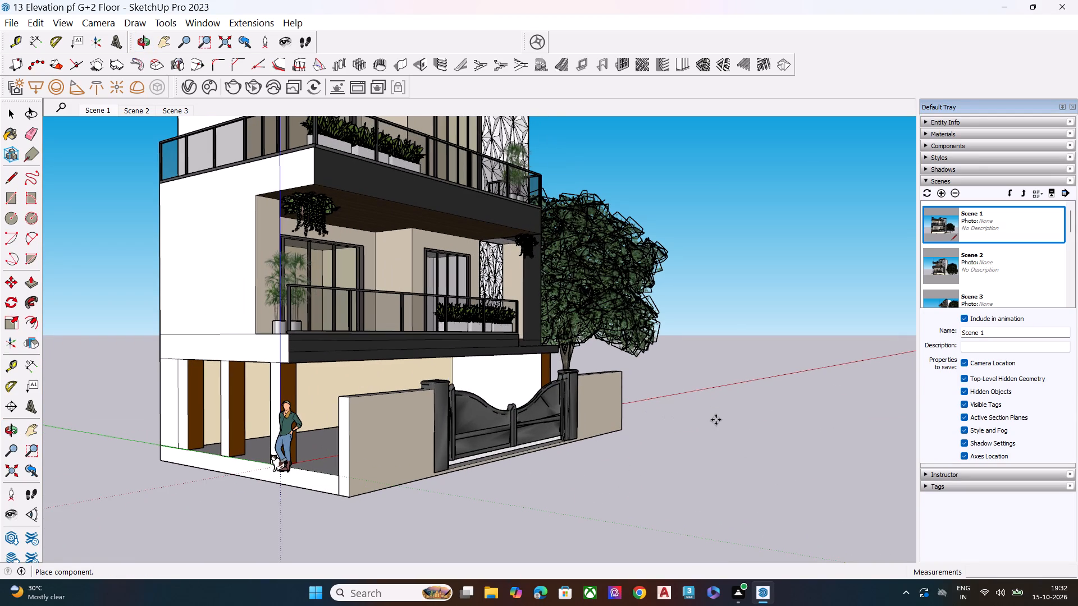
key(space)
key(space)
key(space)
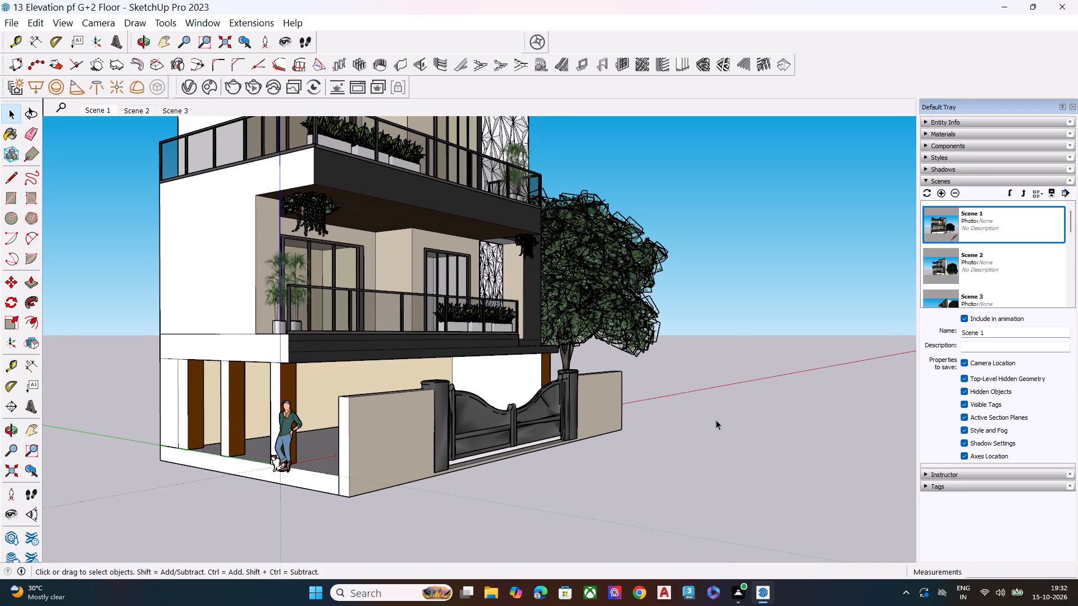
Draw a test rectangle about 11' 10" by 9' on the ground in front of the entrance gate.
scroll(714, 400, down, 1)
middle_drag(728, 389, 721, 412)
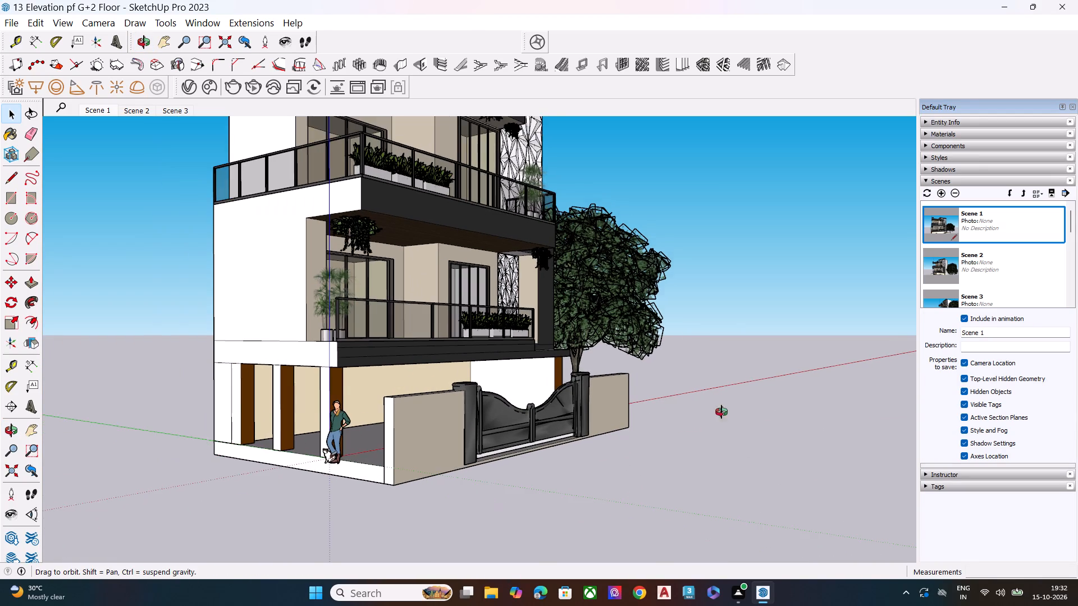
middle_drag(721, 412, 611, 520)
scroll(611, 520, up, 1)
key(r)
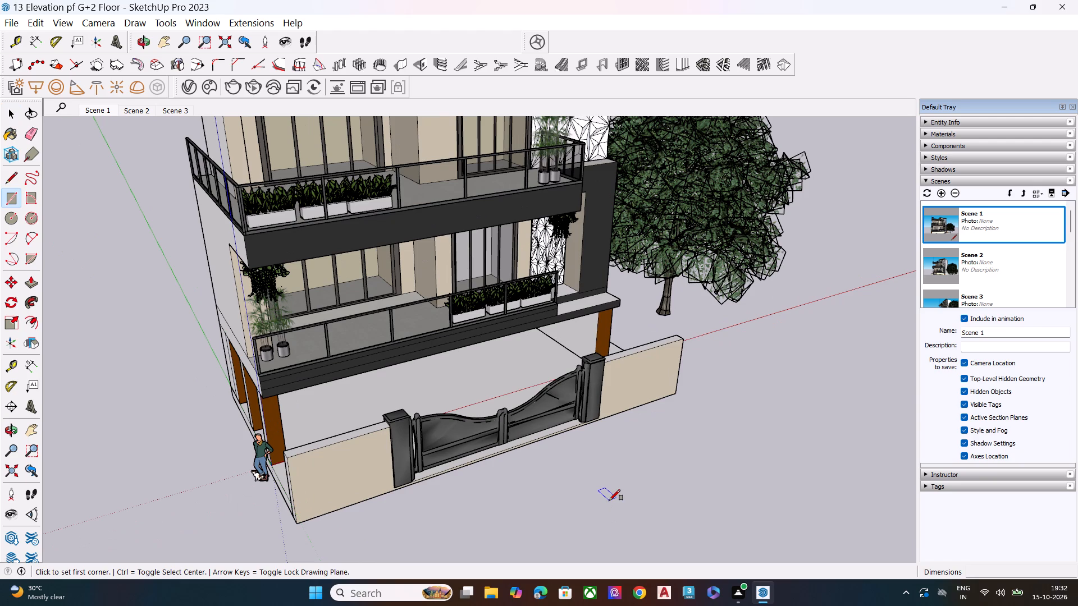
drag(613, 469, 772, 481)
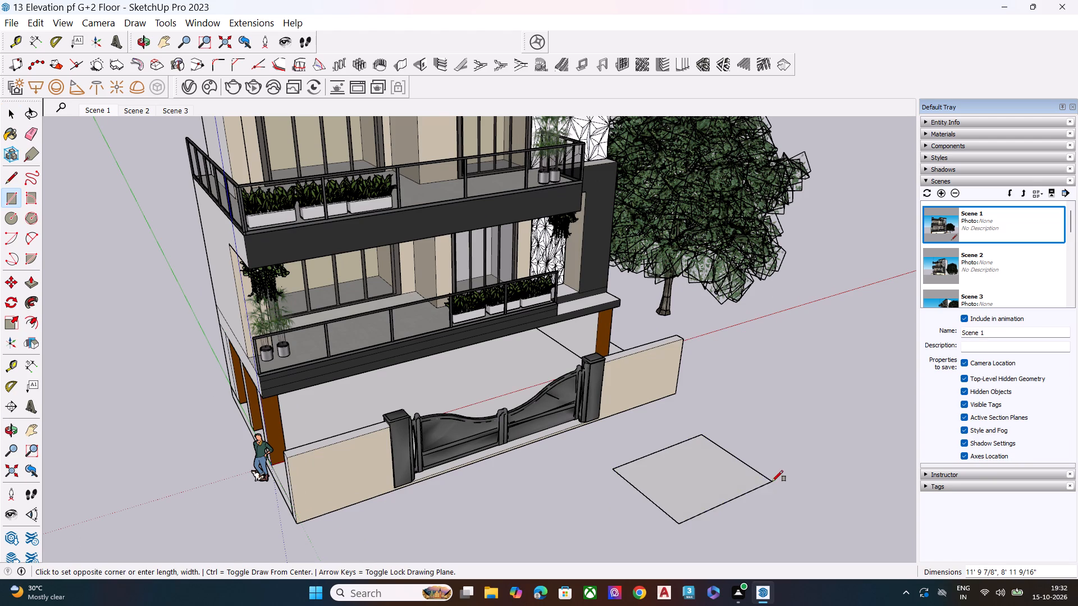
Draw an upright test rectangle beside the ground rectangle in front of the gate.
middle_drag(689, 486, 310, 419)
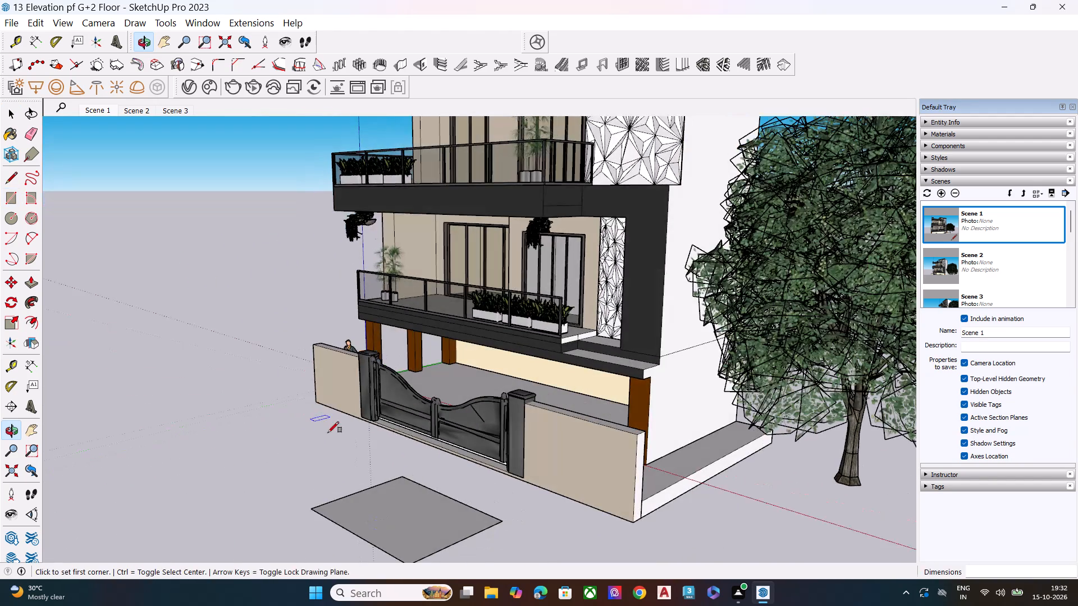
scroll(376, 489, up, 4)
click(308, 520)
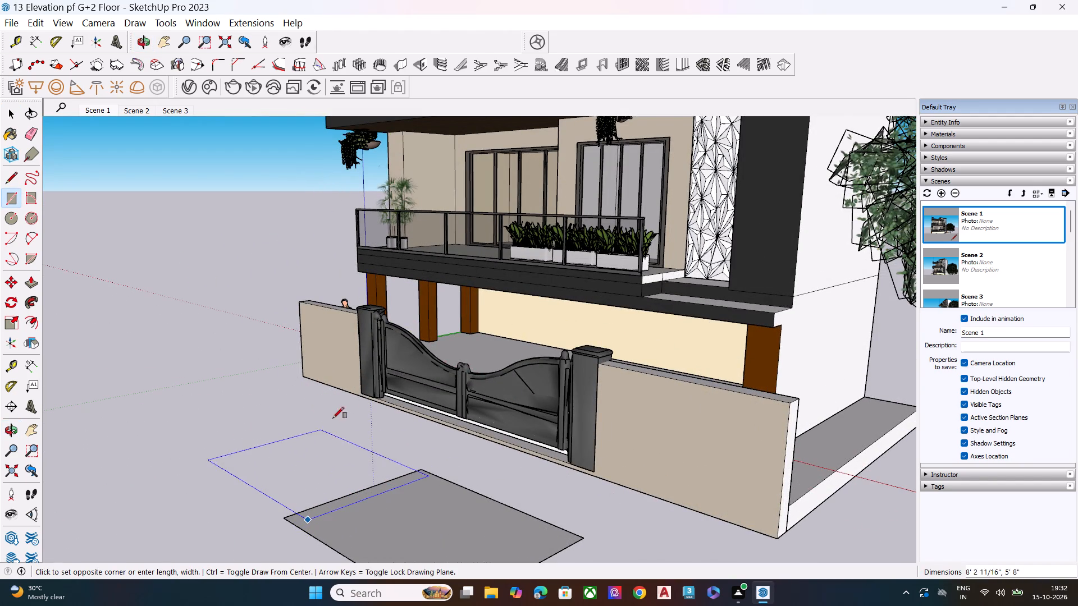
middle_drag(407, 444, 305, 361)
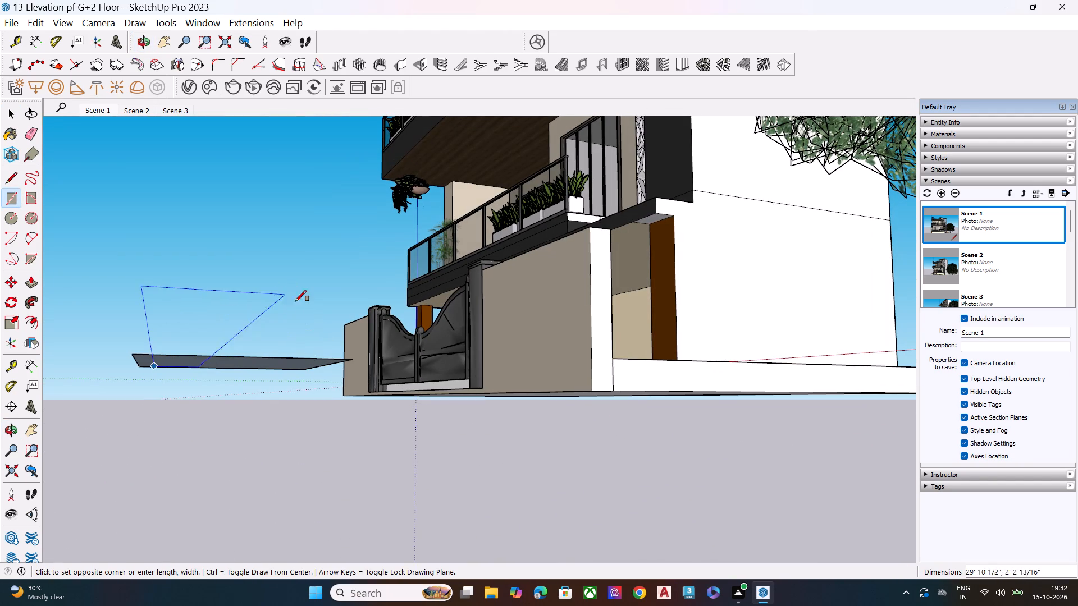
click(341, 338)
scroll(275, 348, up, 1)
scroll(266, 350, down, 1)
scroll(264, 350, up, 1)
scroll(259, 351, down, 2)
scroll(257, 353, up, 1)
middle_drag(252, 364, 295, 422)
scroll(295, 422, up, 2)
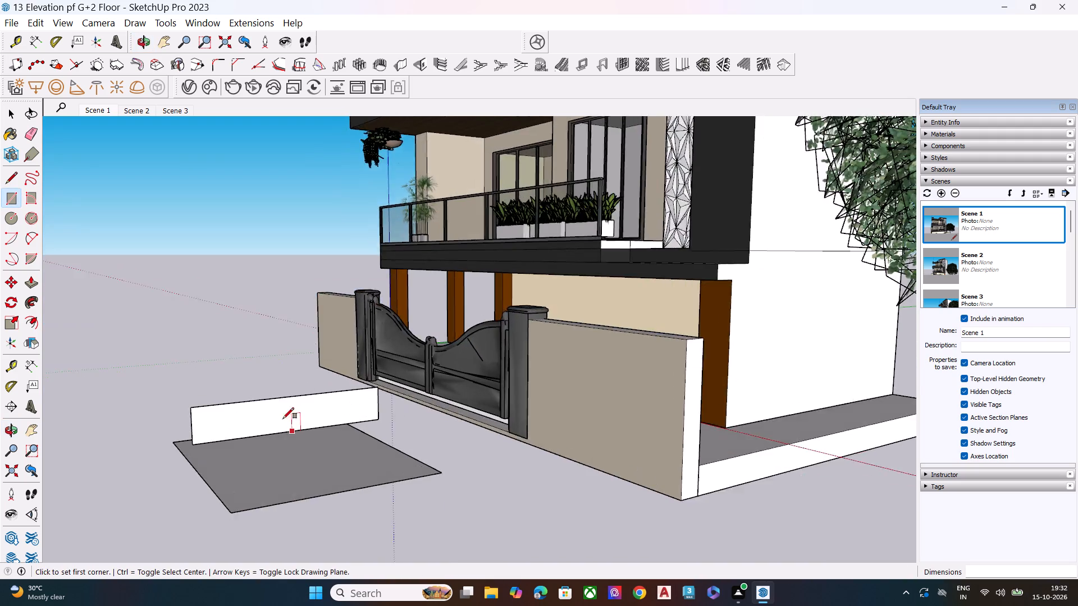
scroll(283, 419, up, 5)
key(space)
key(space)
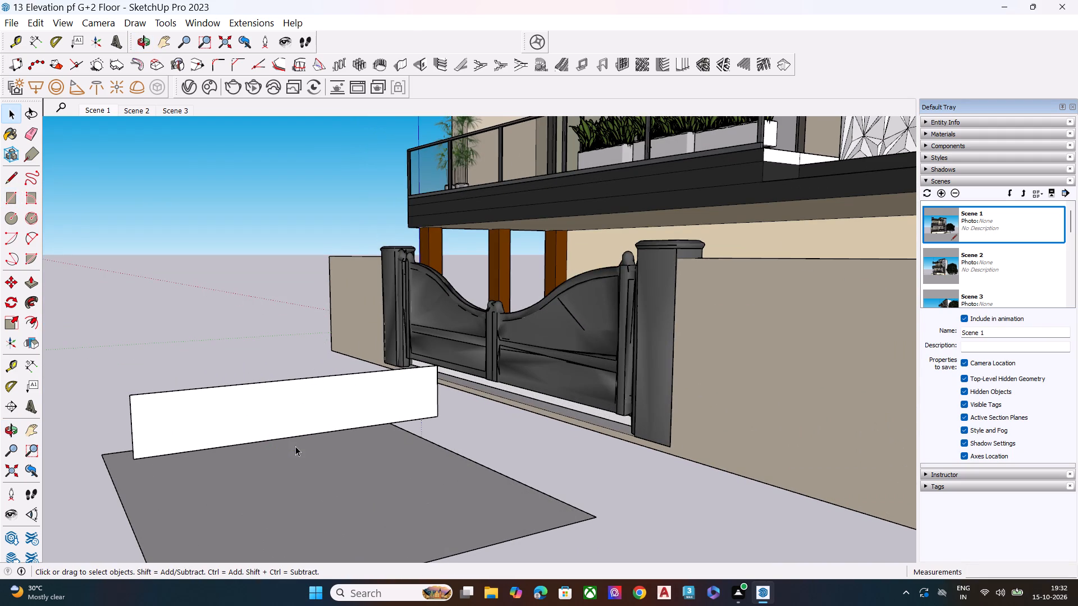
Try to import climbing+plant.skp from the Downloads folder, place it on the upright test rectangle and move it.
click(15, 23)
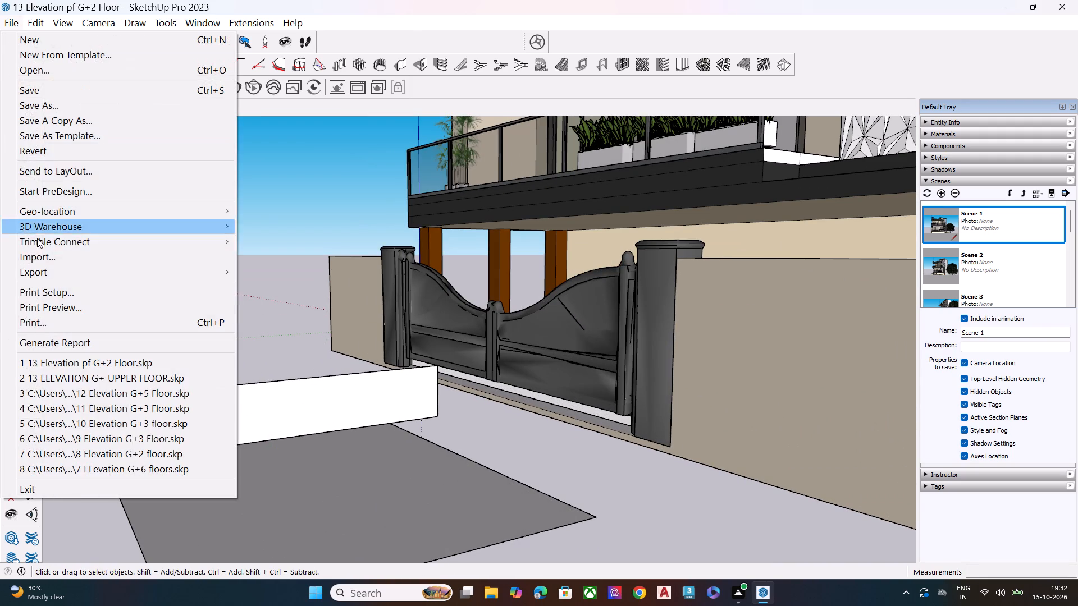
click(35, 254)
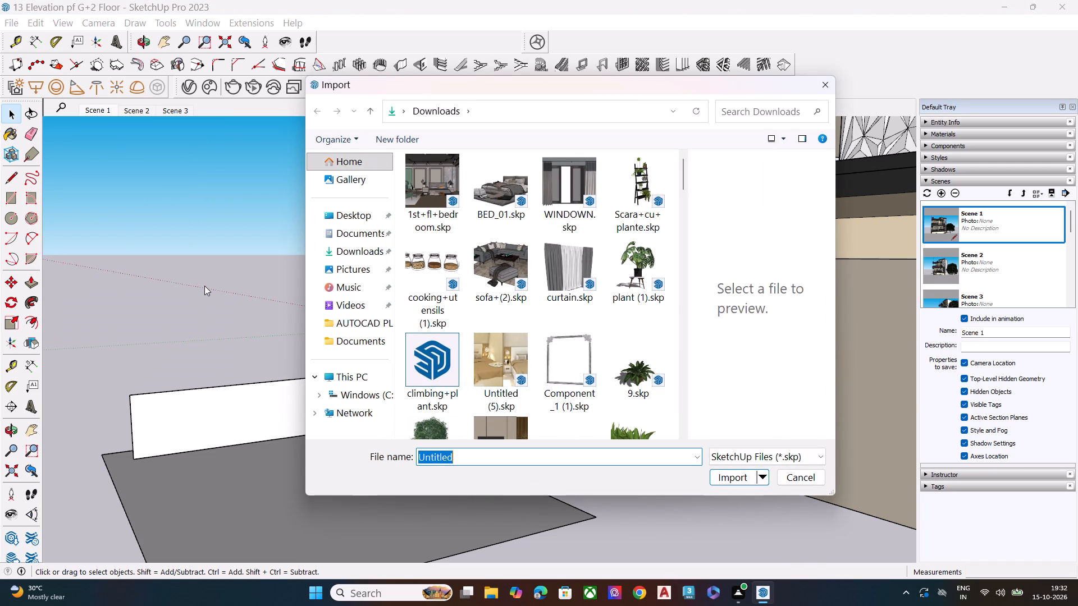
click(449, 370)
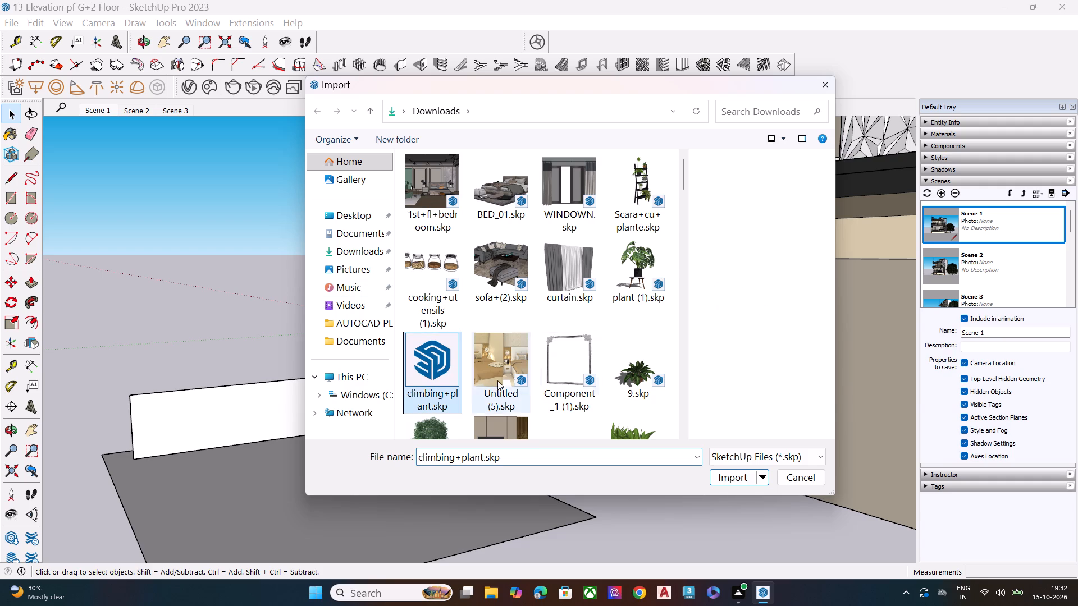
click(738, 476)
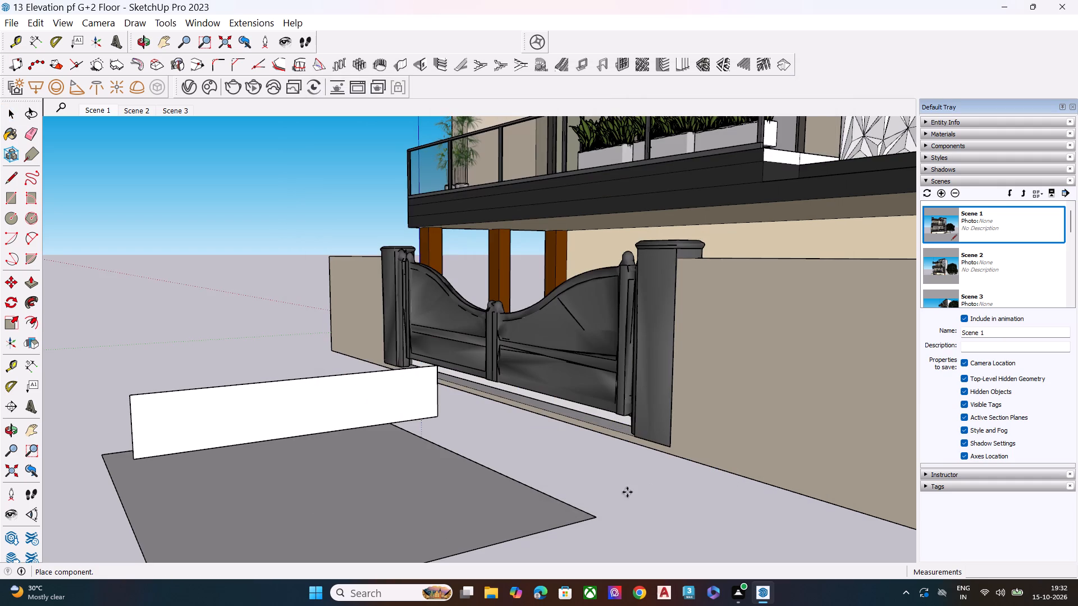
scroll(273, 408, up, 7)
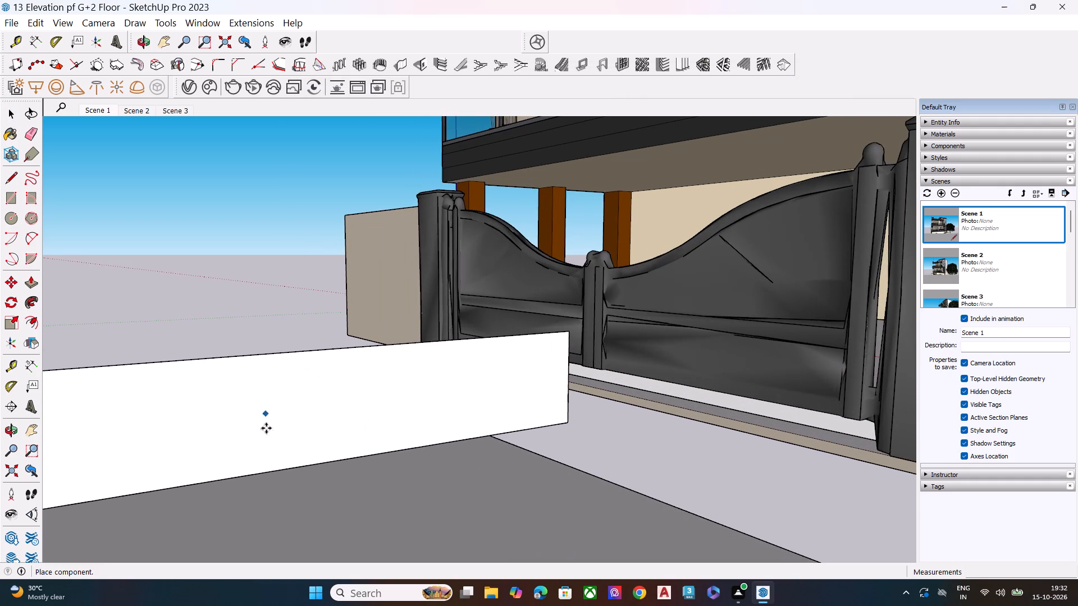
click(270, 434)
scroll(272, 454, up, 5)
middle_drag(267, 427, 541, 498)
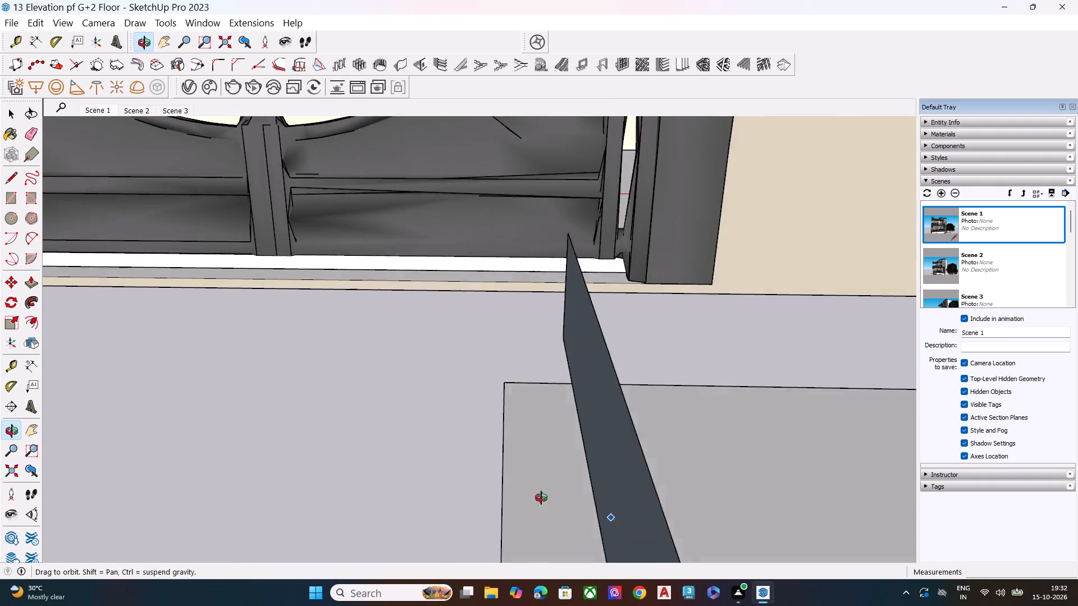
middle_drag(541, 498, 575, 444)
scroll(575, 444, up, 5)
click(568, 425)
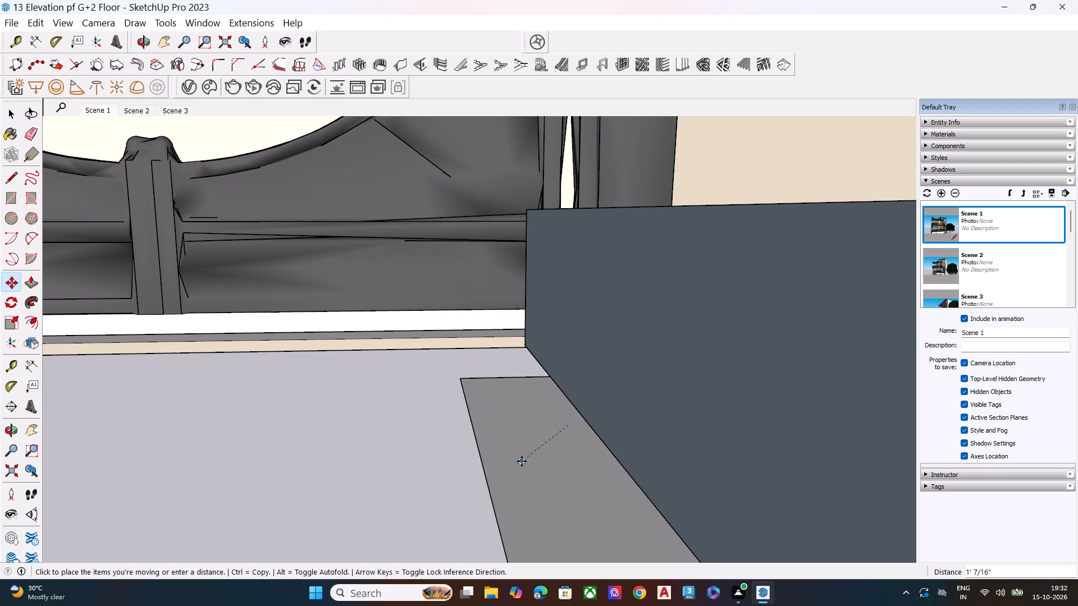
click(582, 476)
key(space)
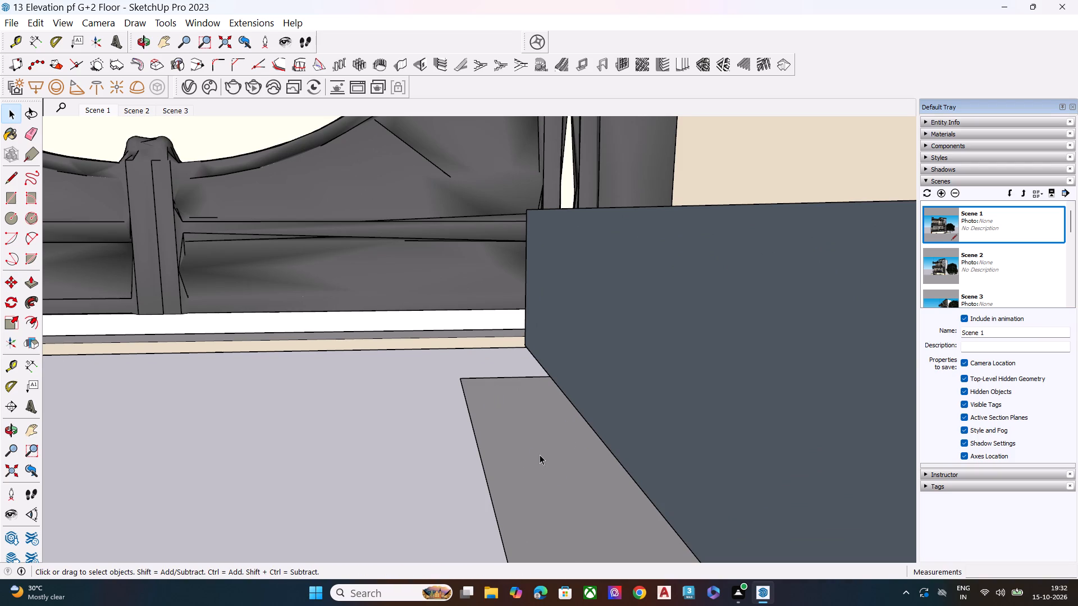
Examine the upright test rectangle and the ground around it from several angles for the climbing plant.
scroll(553, 437, down, 5)
middle_drag(663, 478, 392, 442)
scroll(400, 432, up, 1)
scroll(510, 410, down, 6)
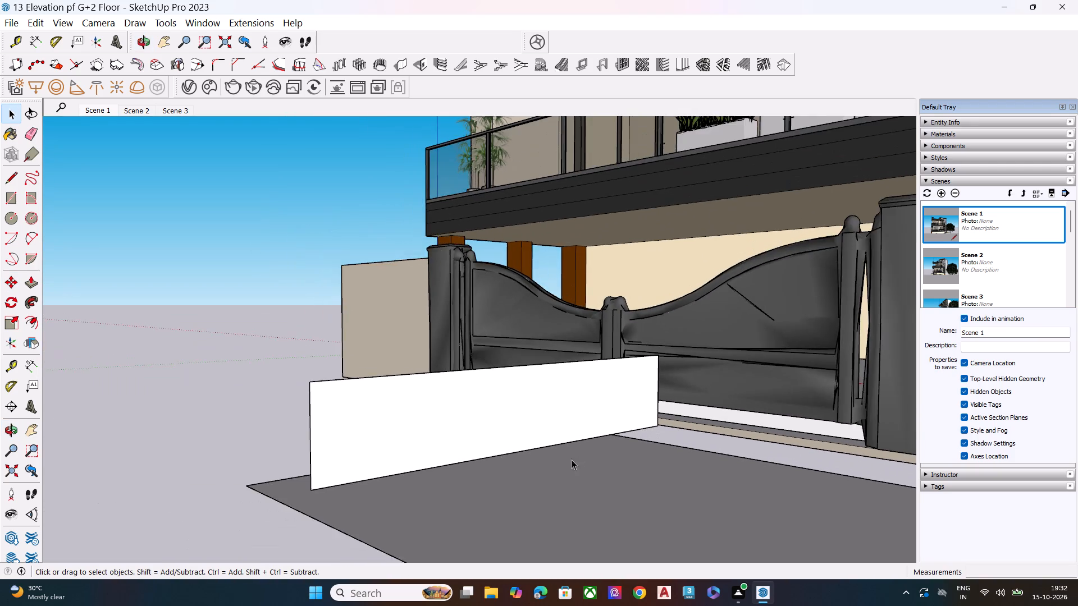
scroll(572, 460, down, 6)
scroll(409, 476, up, 1)
scroll(405, 477, down, 1)
middle_drag(467, 488, 222, 541)
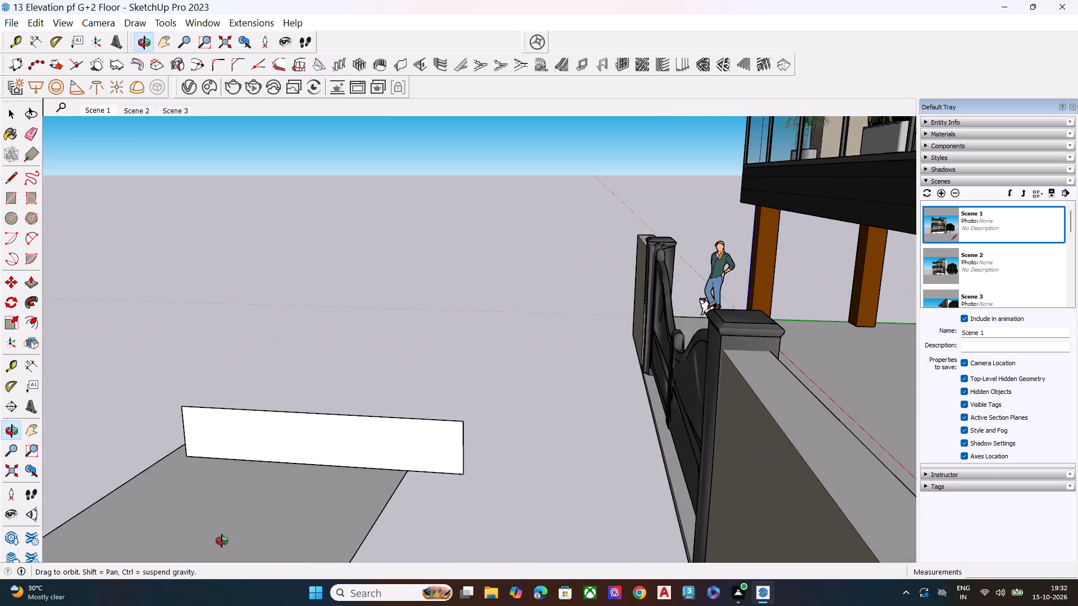
middle_drag(222, 541, 384, 497)
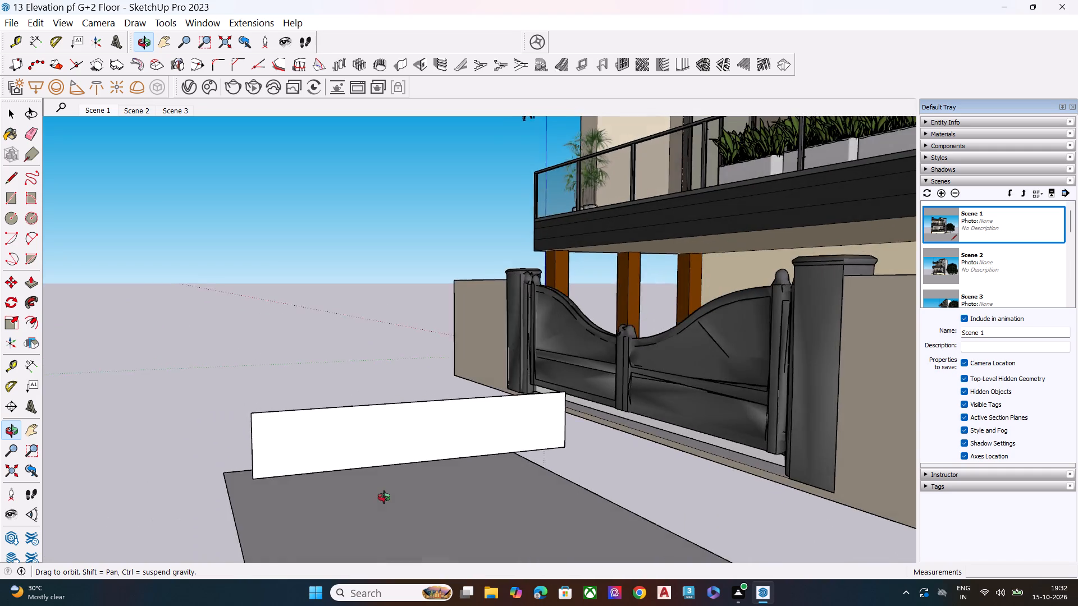
middle_drag(384, 497, 645, 525)
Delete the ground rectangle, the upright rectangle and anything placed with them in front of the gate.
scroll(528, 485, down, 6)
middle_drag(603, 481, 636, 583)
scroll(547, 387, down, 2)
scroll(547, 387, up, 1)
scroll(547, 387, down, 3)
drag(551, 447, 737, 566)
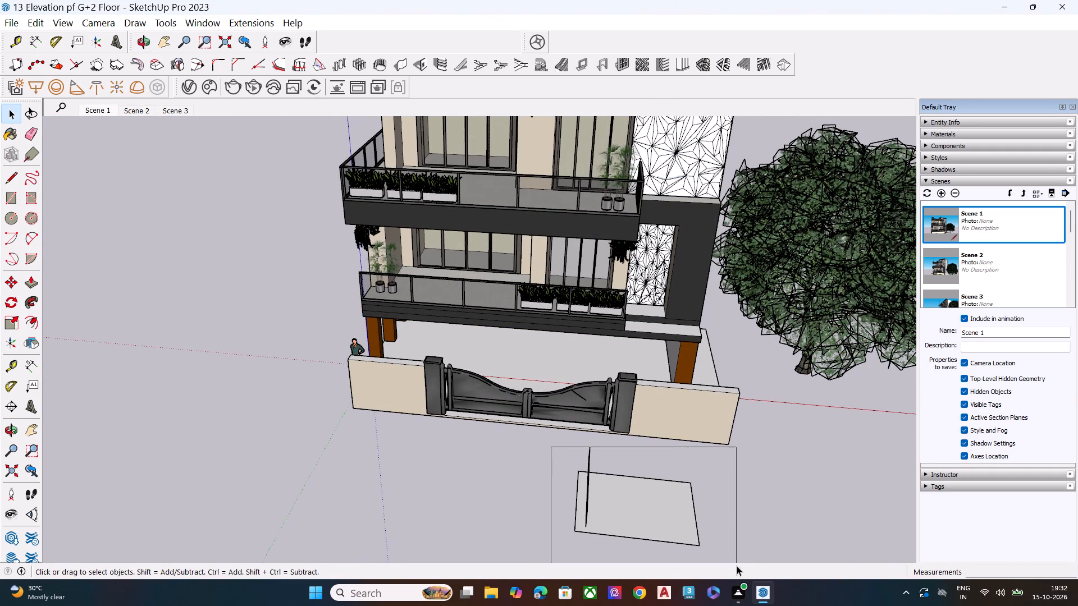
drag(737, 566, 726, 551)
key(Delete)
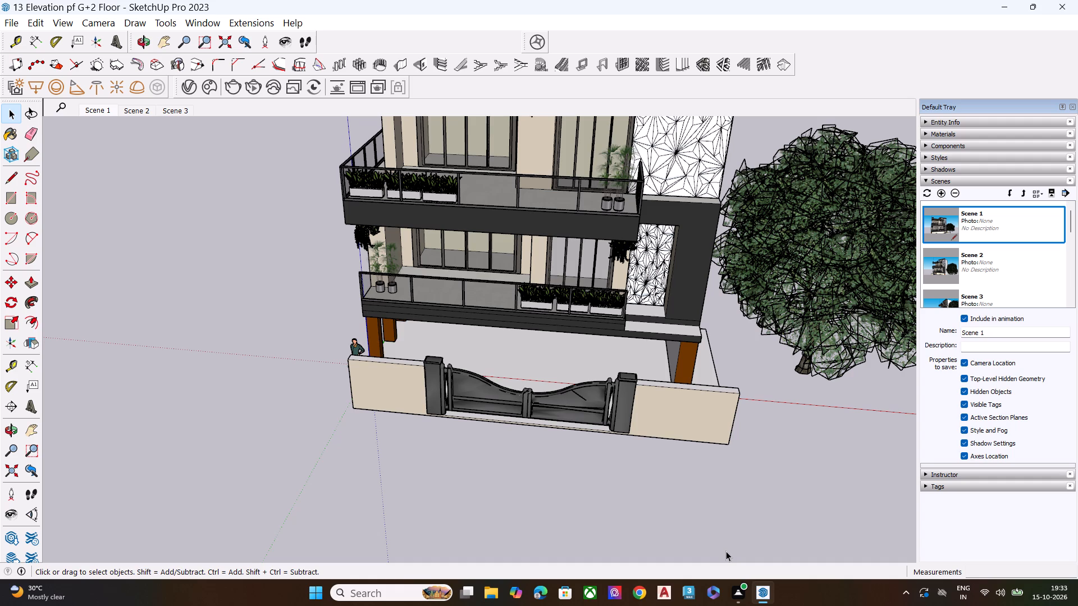
Examine the house's front elevation, balconies, gate and tree from front, side and low angles.
scroll(409, 333, down, 7)
middle_drag(457, 411, 472, 246)
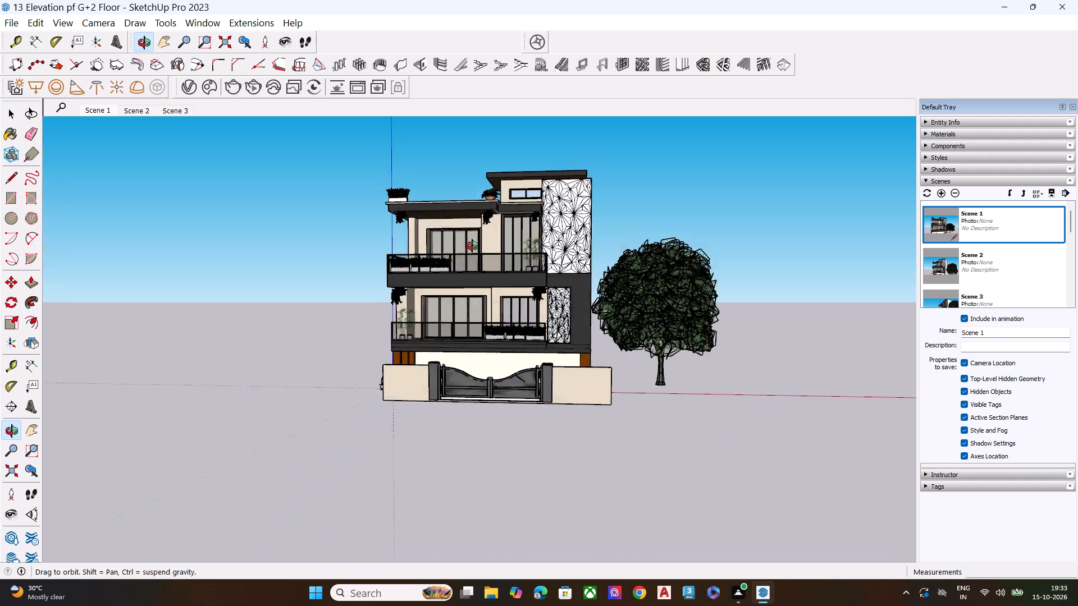
middle_drag(472, 246, 475, 227)
scroll(475, 227, up, 4)
scroll(481, 242, down, 1)
scroll(483, 246, up, 1)
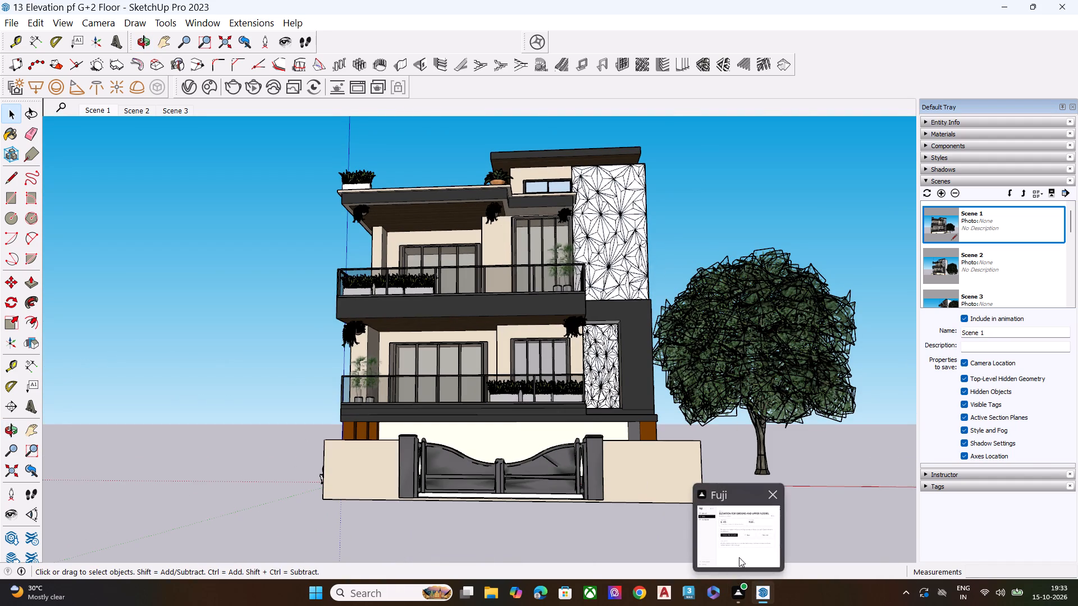
scroll(582, 350, down, 6)
middle_drag(591, 405, 374, 440)
scroll(374, 440, up, 4)
key(space)
key(space)
key(space)
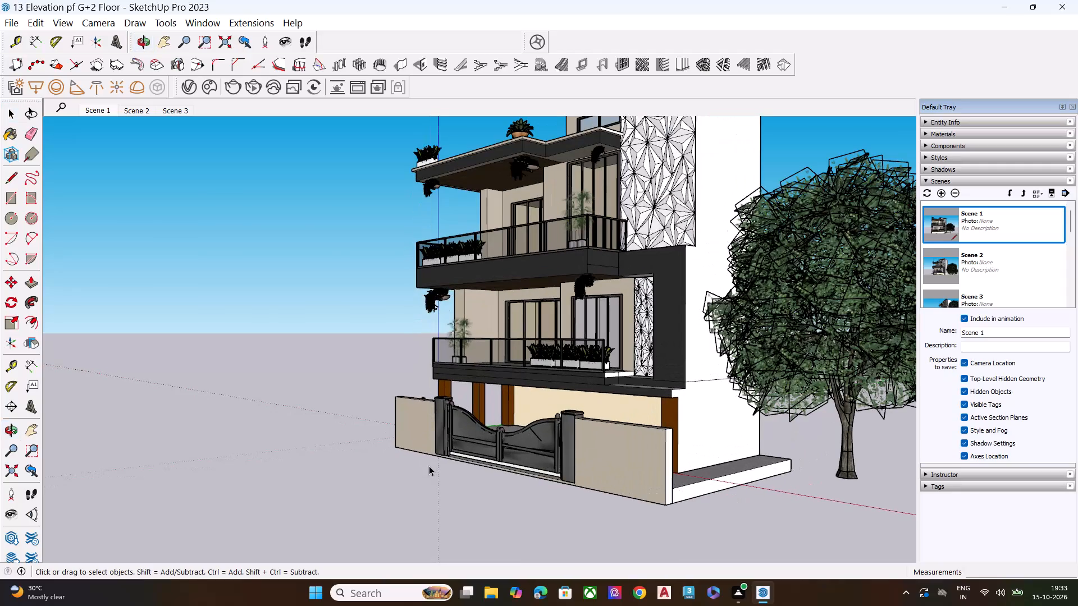
key(space)
click(337, 486)
click(341, 492)
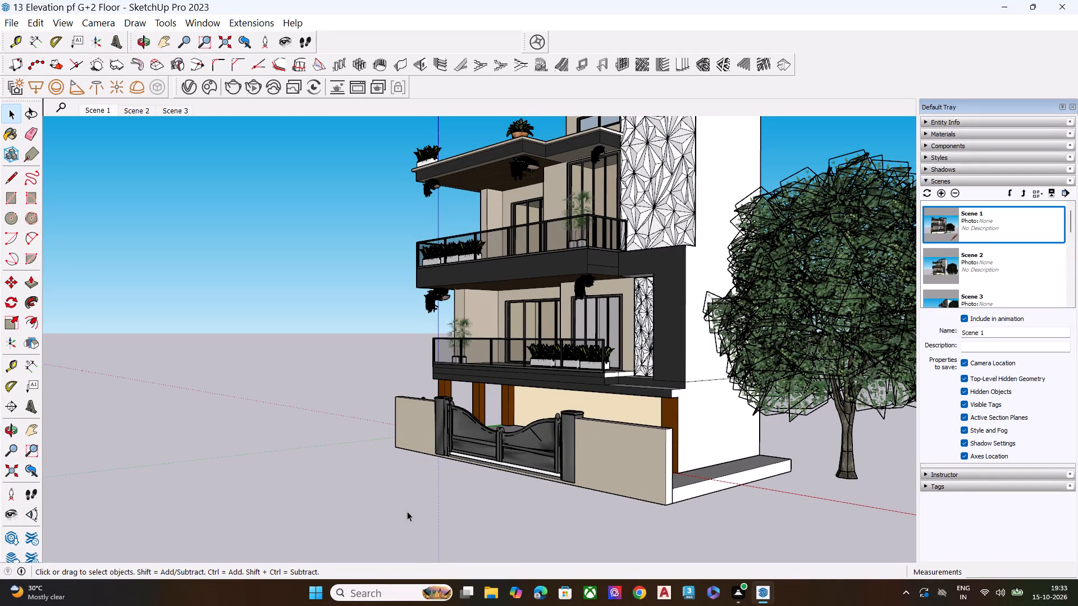
right_drag(456, 605, 537, 605)
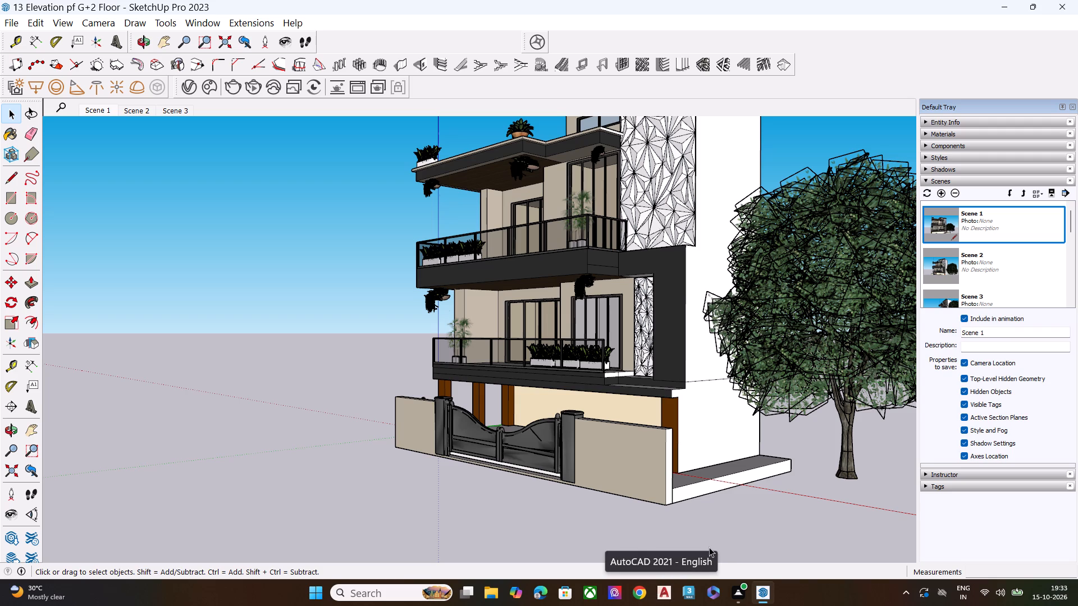
scroll(511, 424, down, 6)
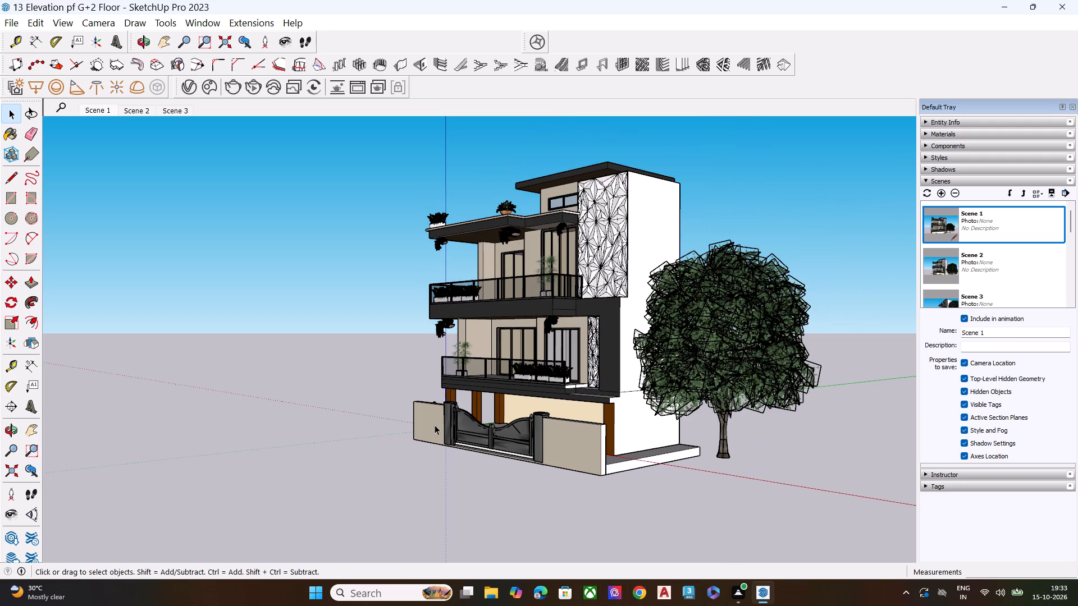
middle_drag(440, 369, 711, 421)
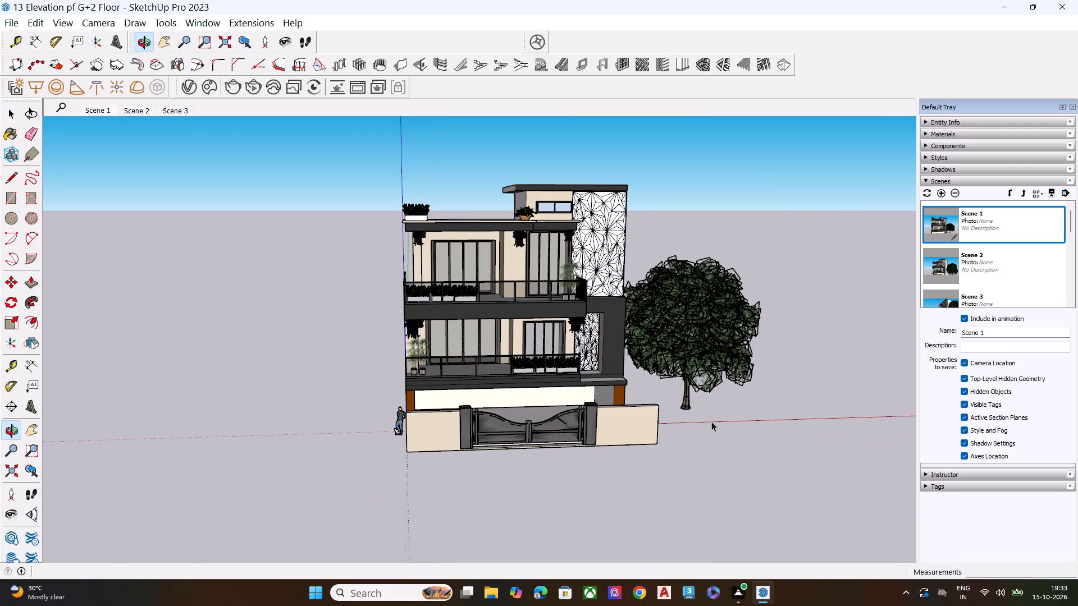
key(space)
key(space)
key(space)
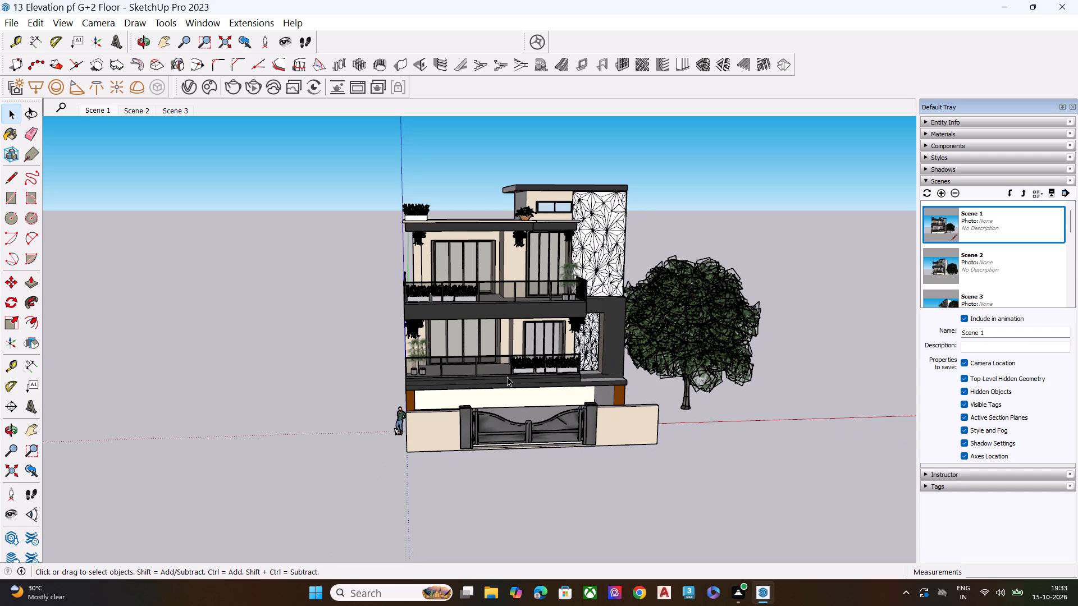
middle_drag(491, 414, 483, 318)
scroll(484, 312, up, 10)
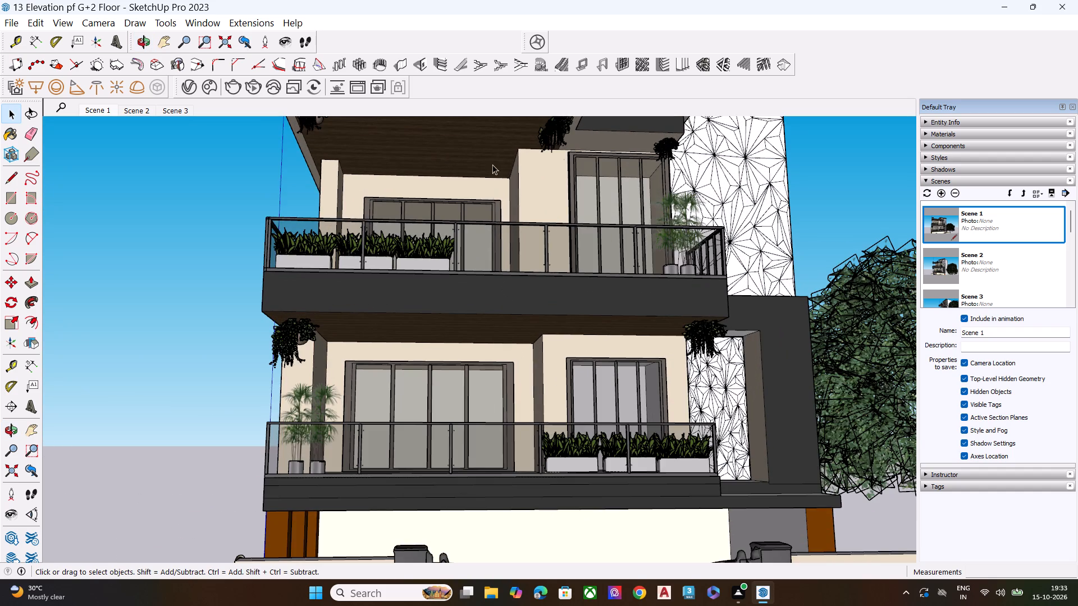
scroll(494, 270, down, 5)
middle_drag(430, 230, 328, 235)
scroll(332, 233, up, 3)
scroll(353, 218, down, 2)
scroll(354, 218, up, 4)
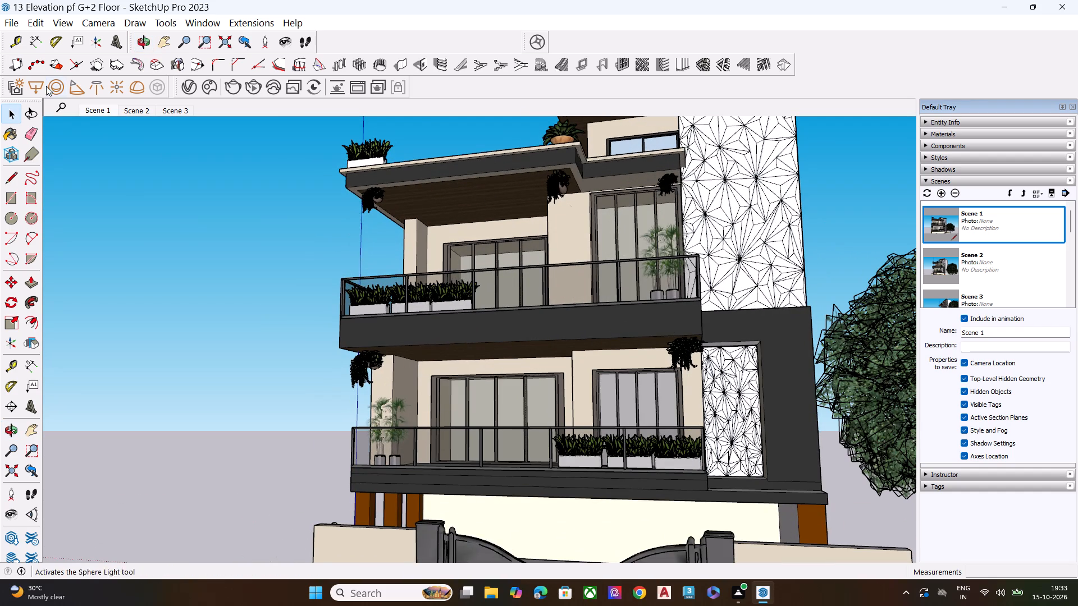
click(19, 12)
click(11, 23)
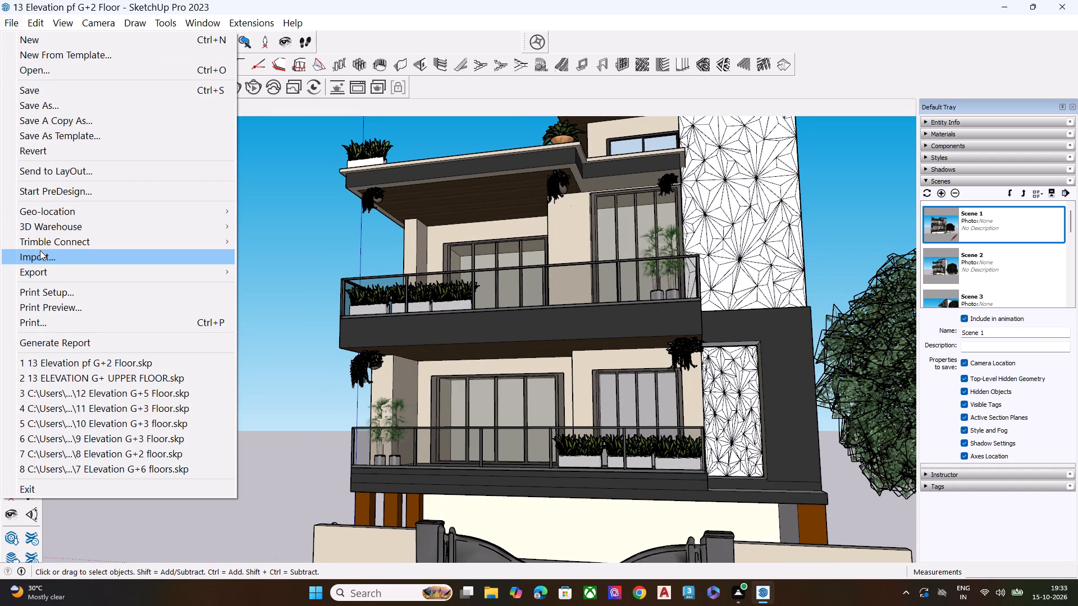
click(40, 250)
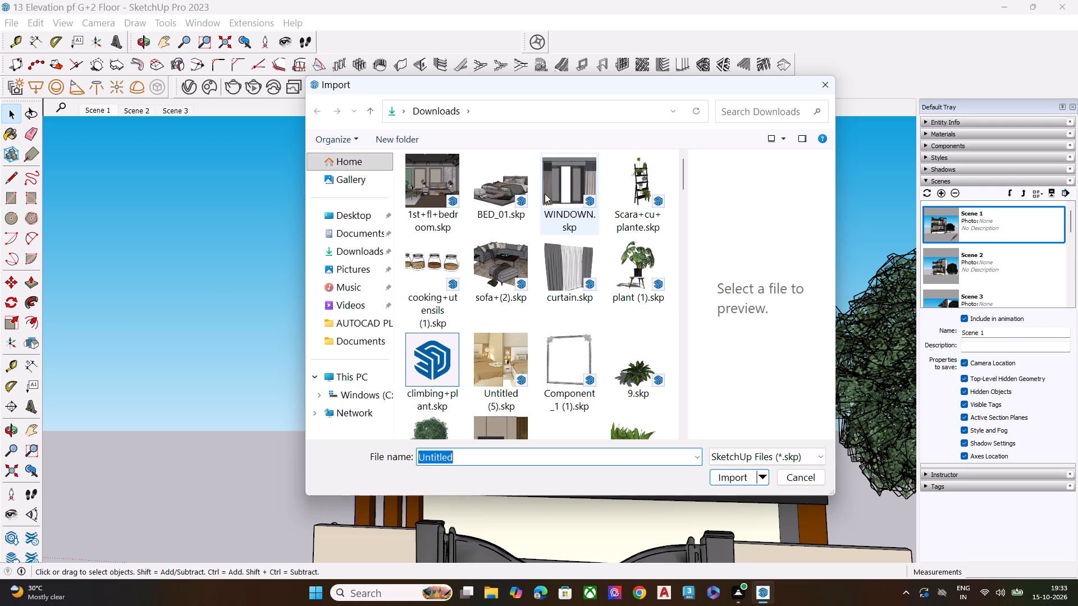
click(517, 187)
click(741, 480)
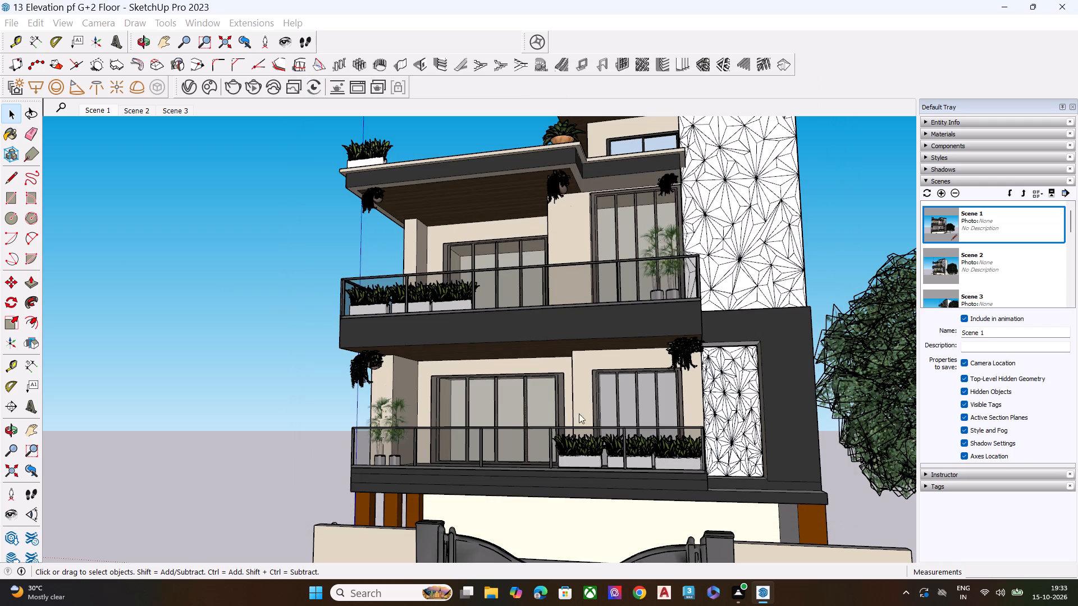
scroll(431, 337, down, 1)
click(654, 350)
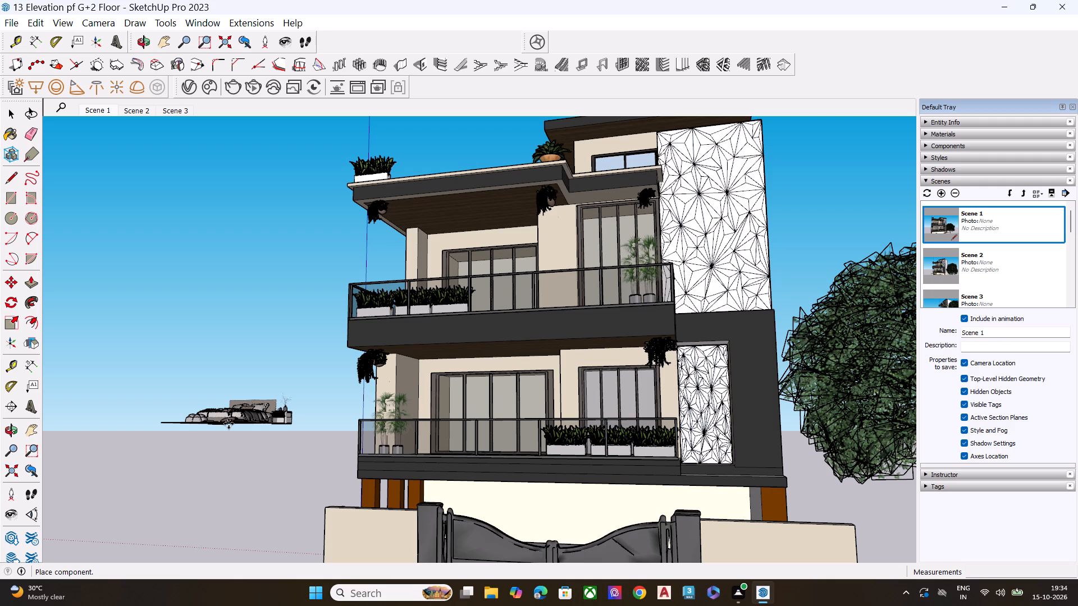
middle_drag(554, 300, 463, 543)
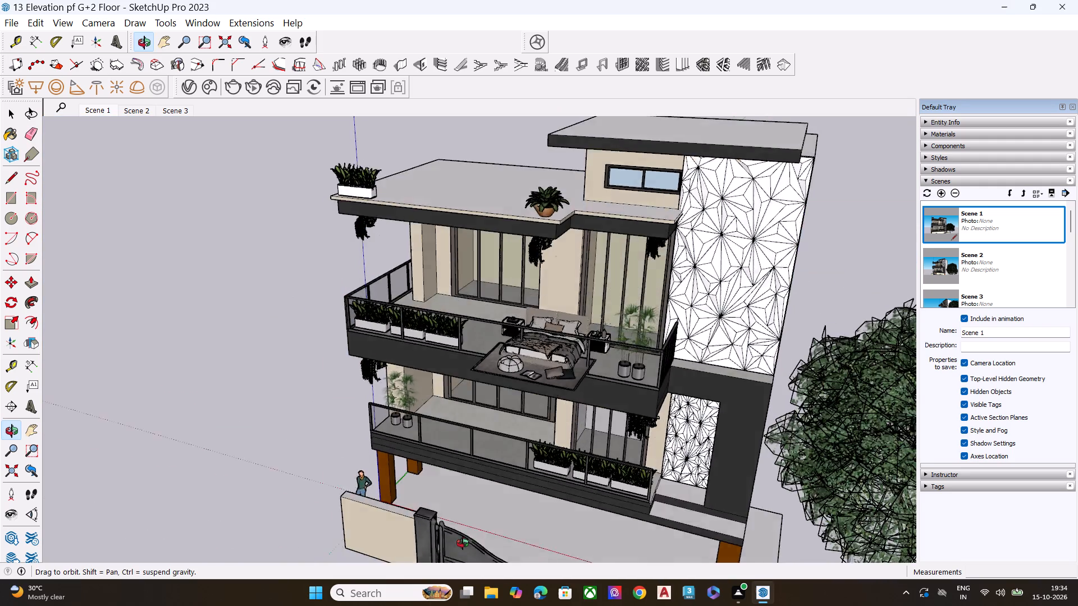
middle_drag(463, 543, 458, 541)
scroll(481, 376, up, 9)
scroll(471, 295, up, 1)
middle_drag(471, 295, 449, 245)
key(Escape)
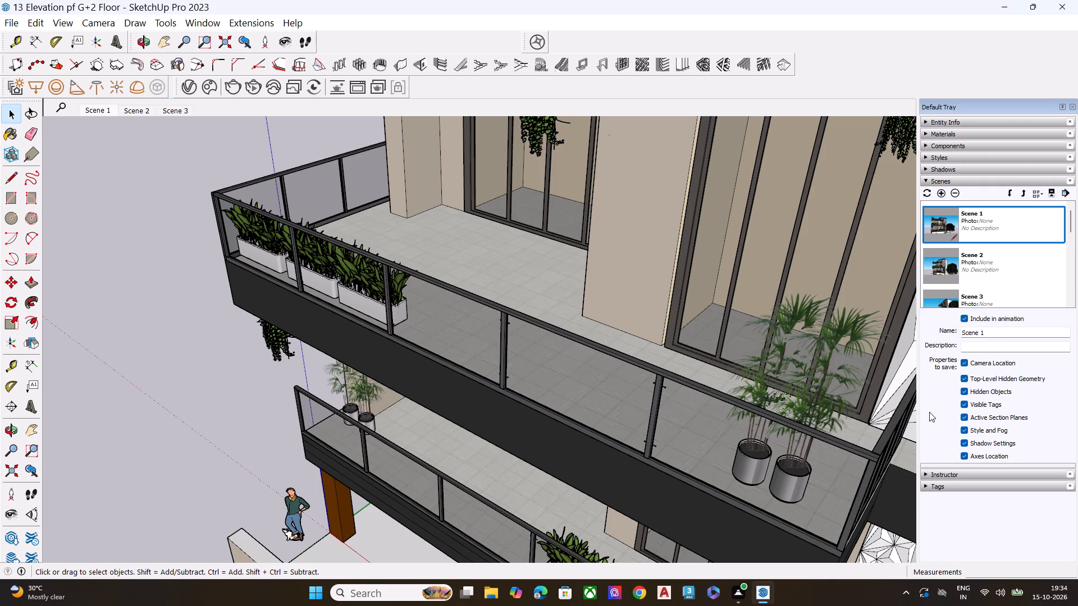
Examine the house's balconies, plain side and rear walls, and front gate from all around.
scroll(564, 353, down, 7)
middle_drag(616, 426, 608, 387)
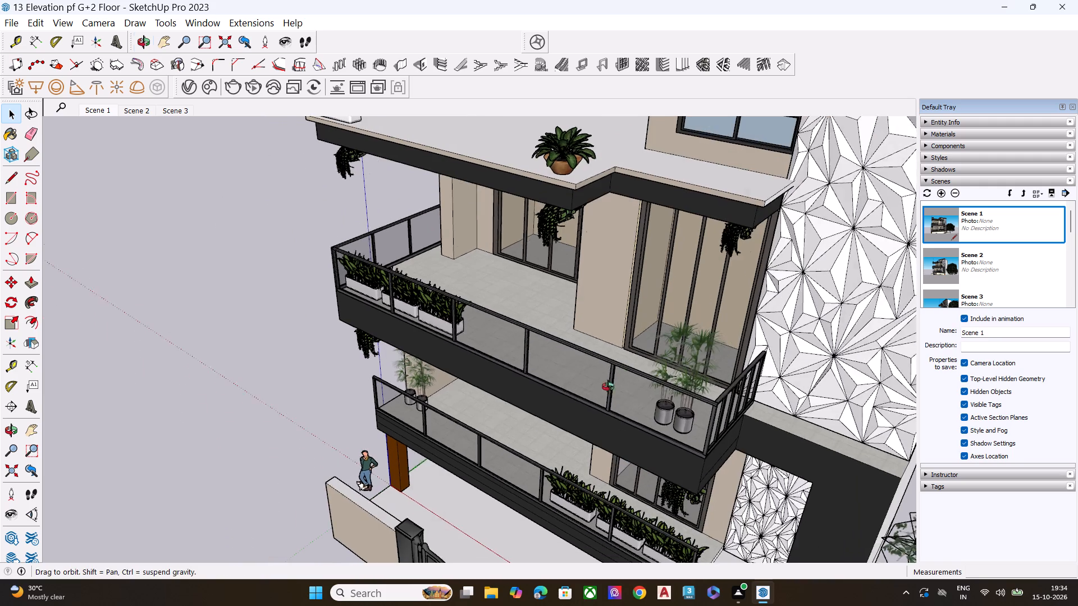
middle_drag(608, 387, 697, 328)
scroll(697, 328, up, 1)
scroll(697, 328, down, 1)
scroll(697, 328, up, 1)
scroll(587, 350, down, 9)
middle_drag(729, 440, 305, 446)
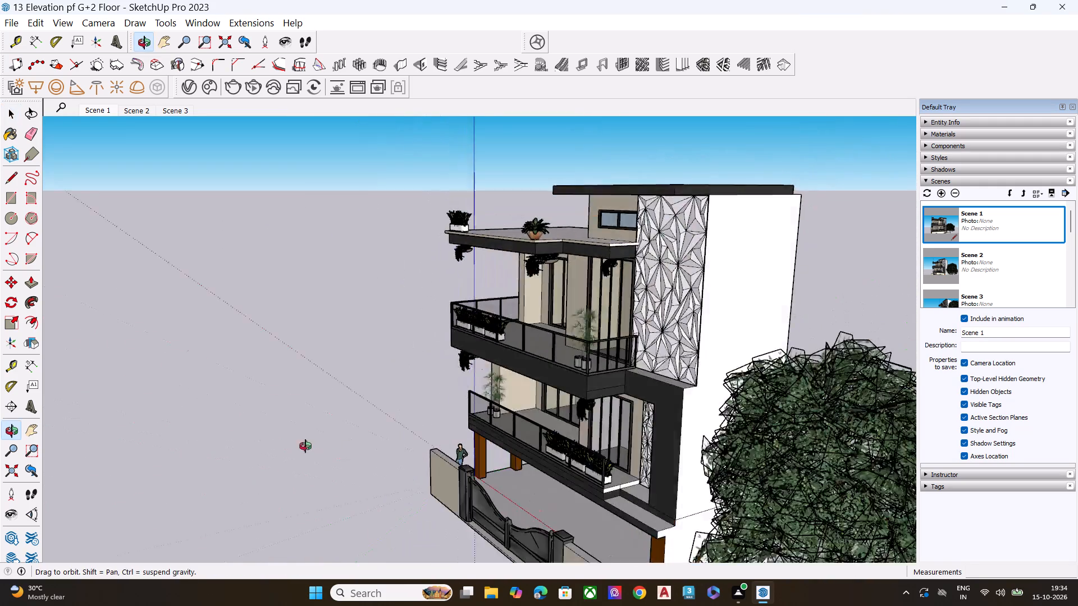
middle_drag(305, 446, 285, 446)
middle_drag(495, 433, 345, 384)
scroll(556, 314, up, 1)
scroll(573, 297, down, 6)
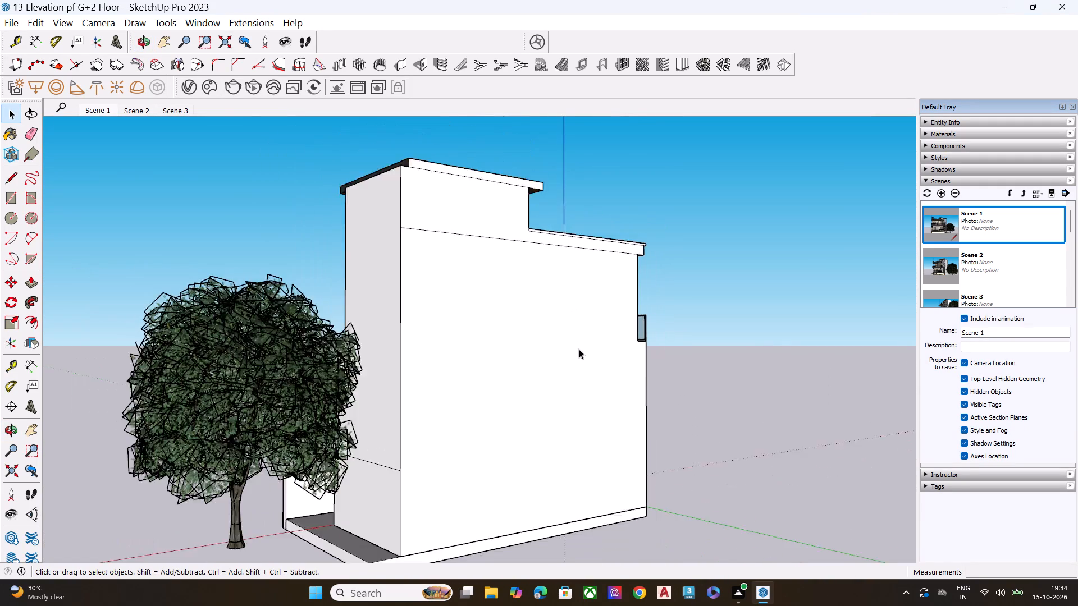
scroll(579, 349, down, 2)
middle_drag(479, 513, 477, 437)
scroll(465, 493, up, 8)
middle_drag(428, 425, 436, 426)
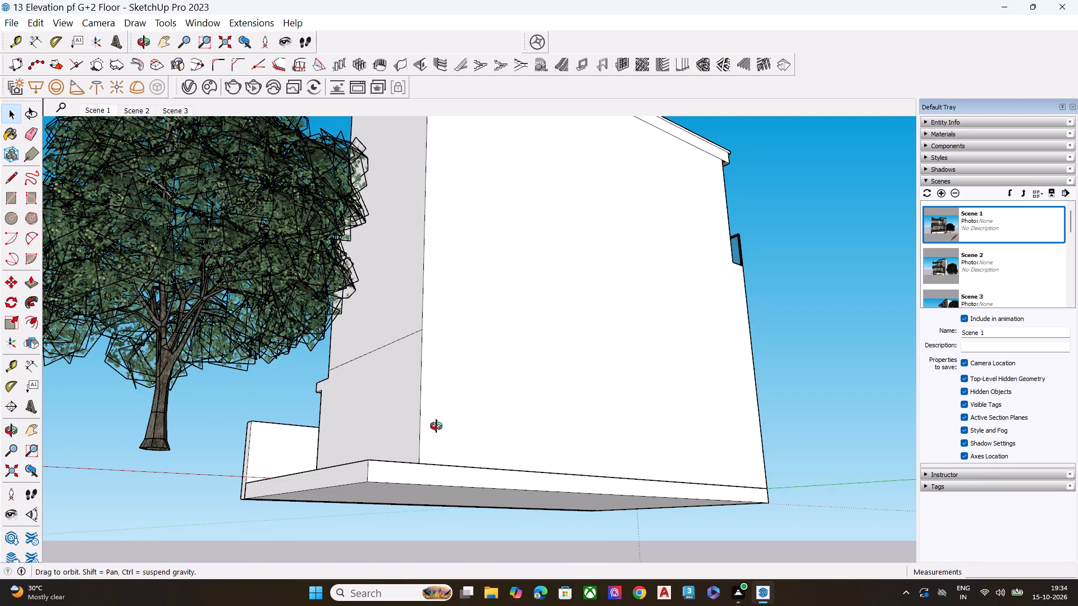
middle_drag(436, 426, 776, 511)
middle_drag(541, 511, 764, 477)
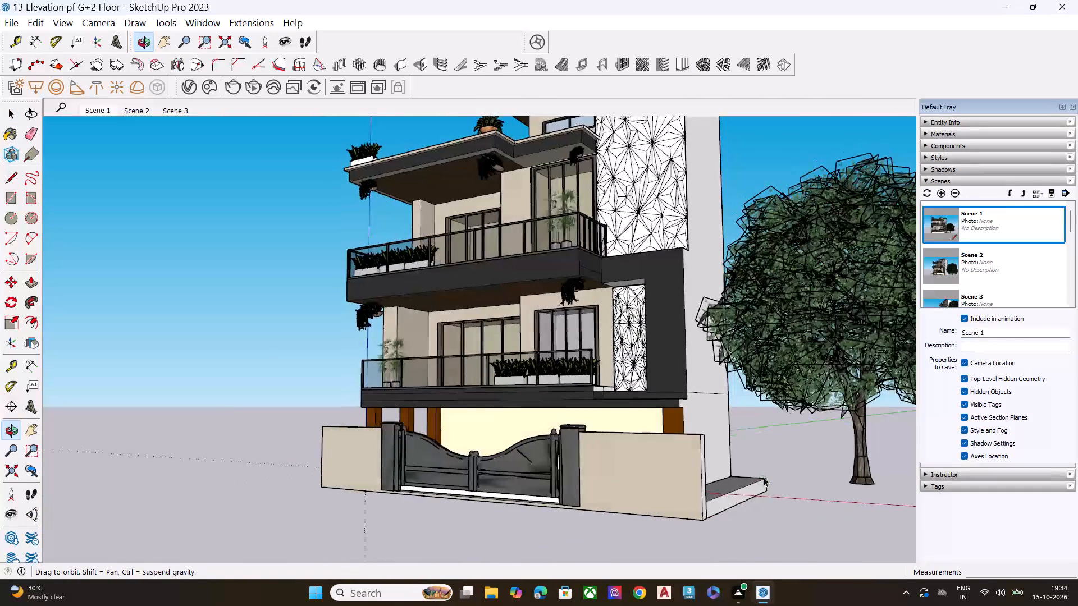
middle_drag(616, 478, 819, 499)
scroll(1077, 205, up, 2)
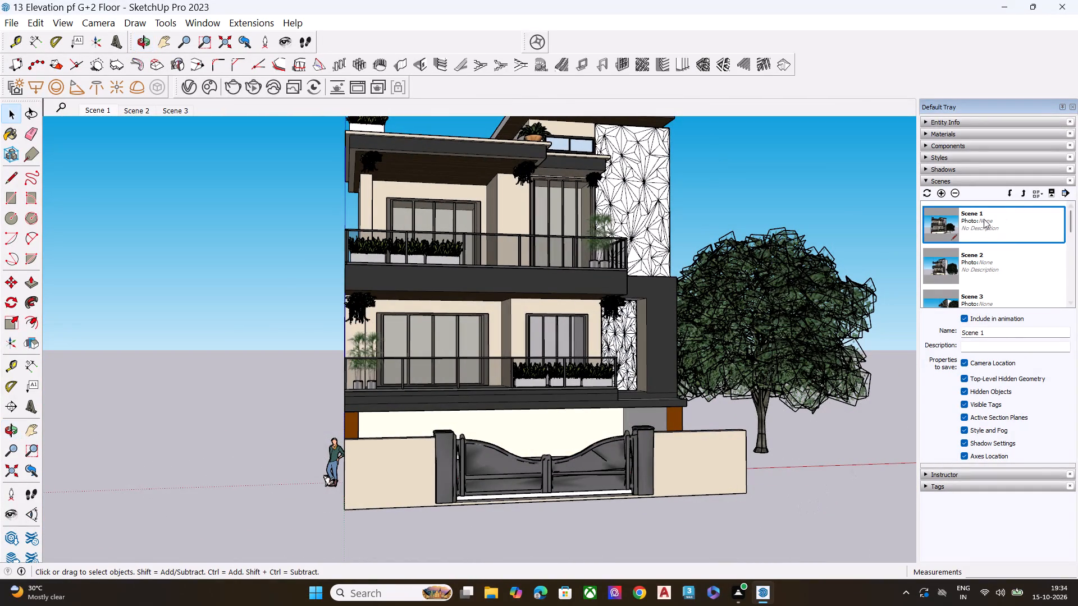
scroll(969, 235, down, 5)
scroll(967, 252, up, 1)
scroll(966, 257, down, 1)
scroll(965, 266, up, 6)
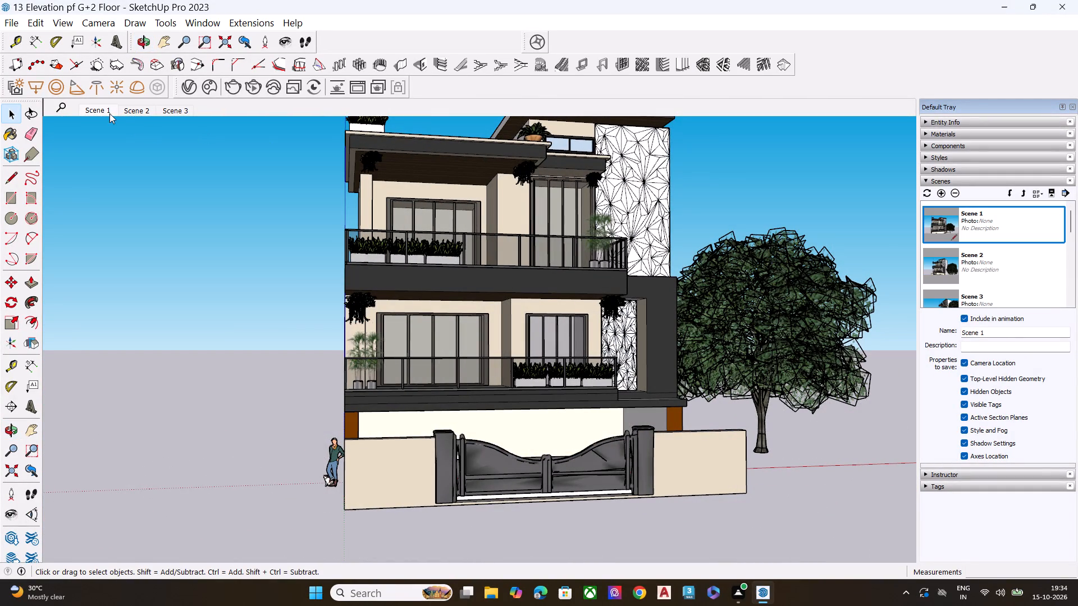
Compare the saved views Scene 1, Scene 2 and Scene 3 by going through them twice.
click(109, 113)
click(131, 113)
click(162, 112)
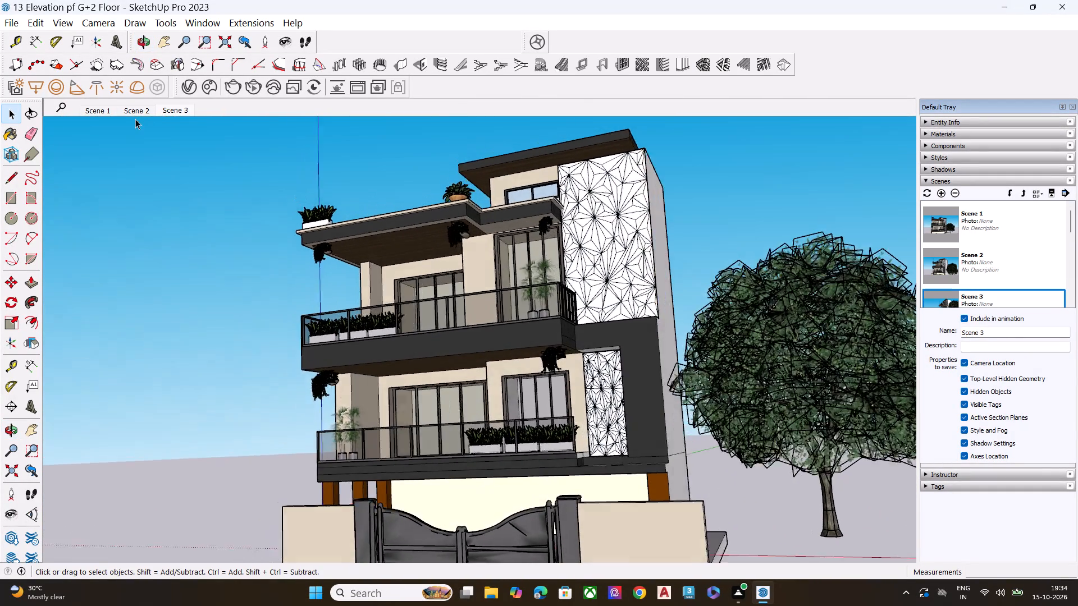
click(103, 116)
click(125, 108)
click(164, 109)
click(173, 185)
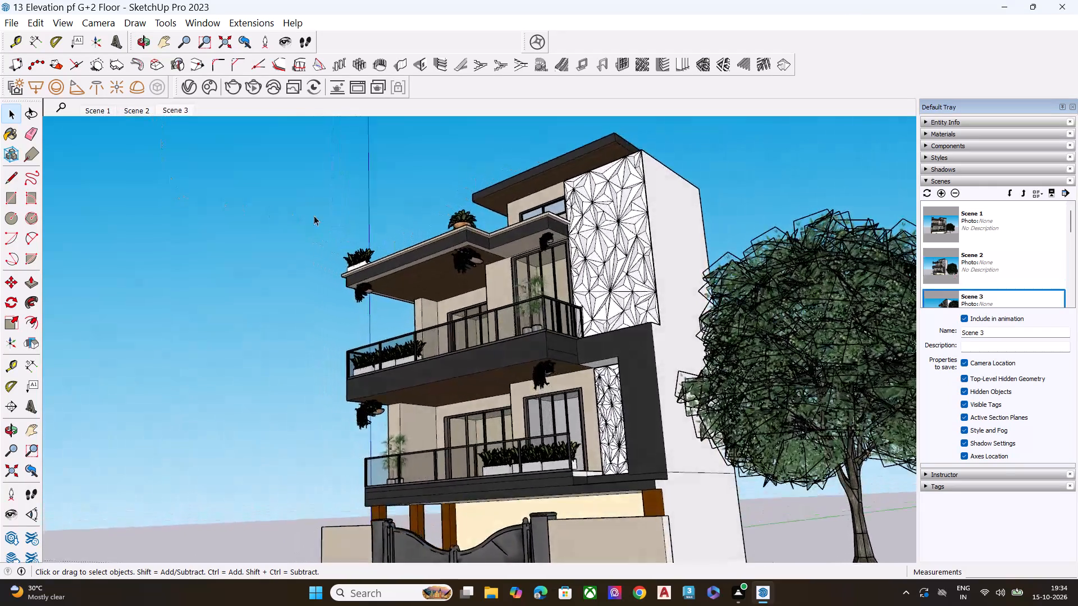
Examine the elevation, balconies, patterned wall and tree from low corner angles and from the front.
middle_drag(356, 229, 444, 255)
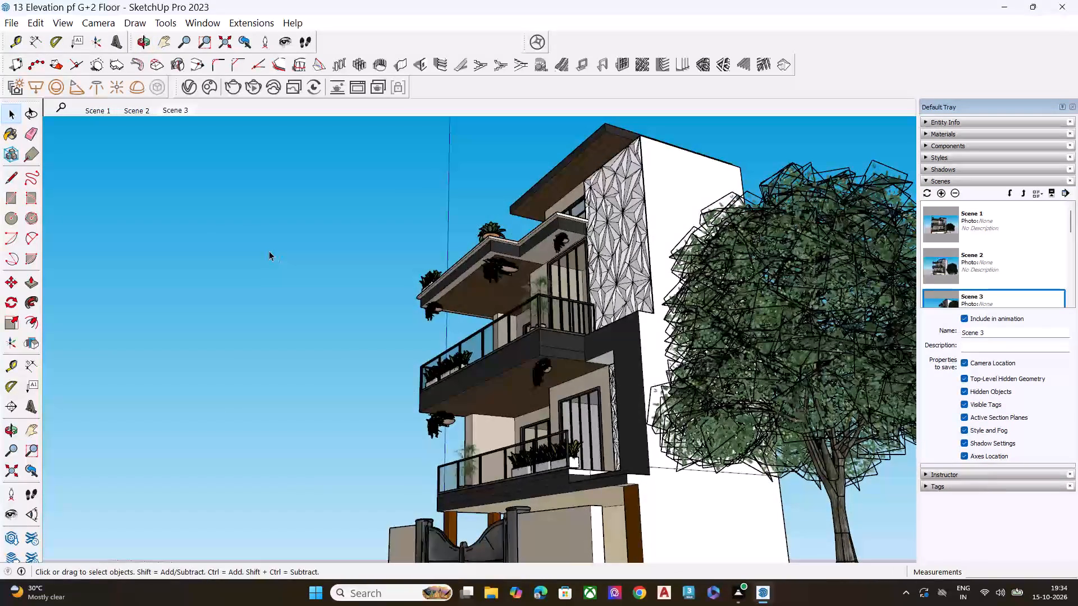
key(space)
key(space)
key(space)
key(space)
key(space)
scroll(346, 256, down, 5)
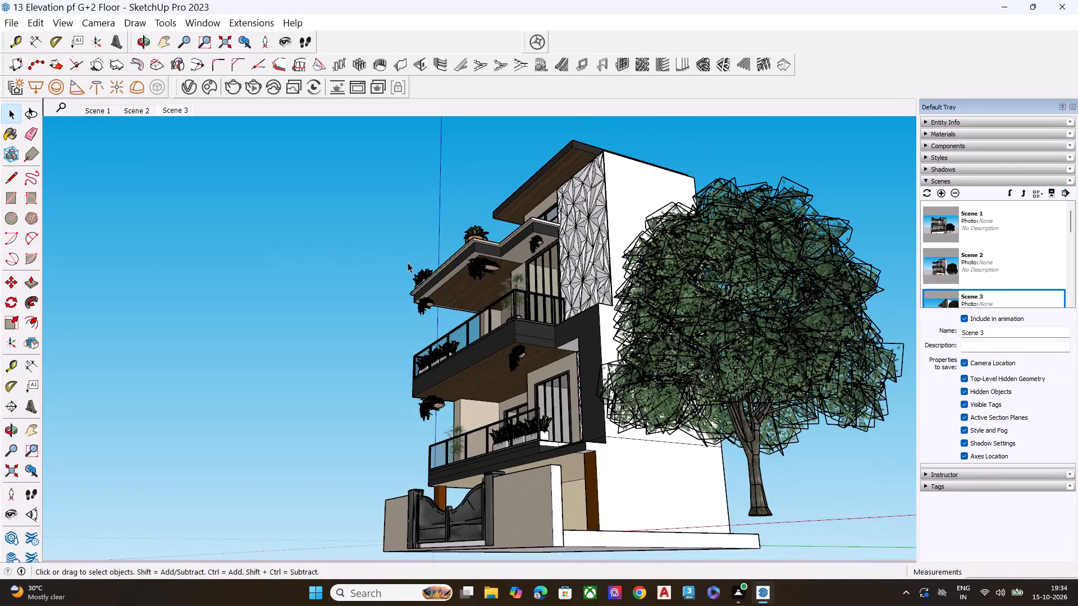
scroll(408, 263, down, 1)
drag(466, 307, 503, 358)
click(327, 323)
middle_drag(374, 333, 492, 403)
scroll(374, 333, up, 1)
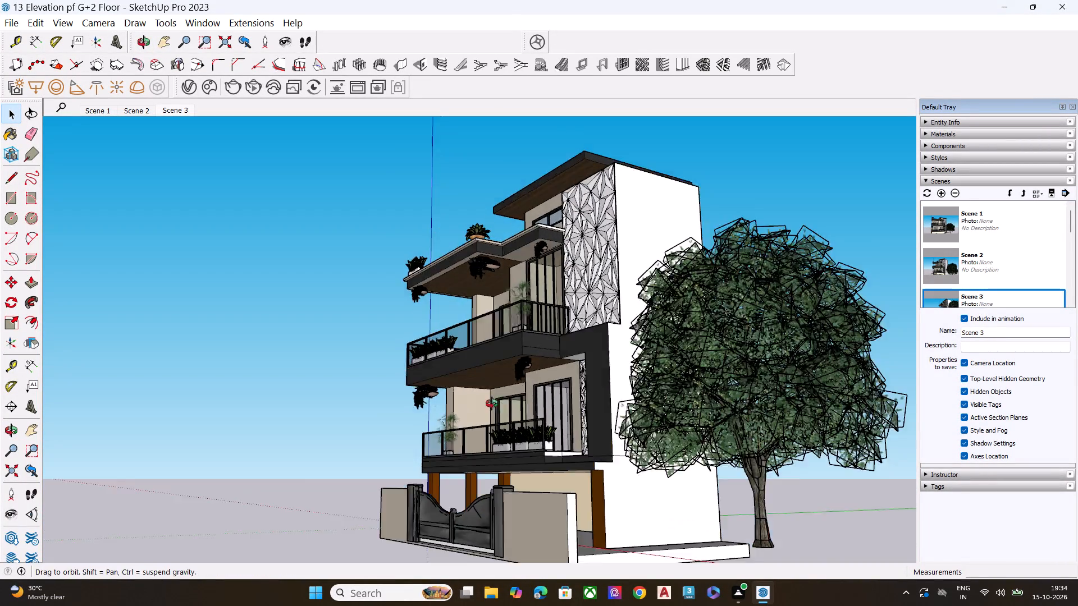
middle_drag(492, 403, 519, 408)
scroll(533, 412, up, 1)
double_click(435, 218)
double_click(547, 143)
scroll(515, 212, down, 1)
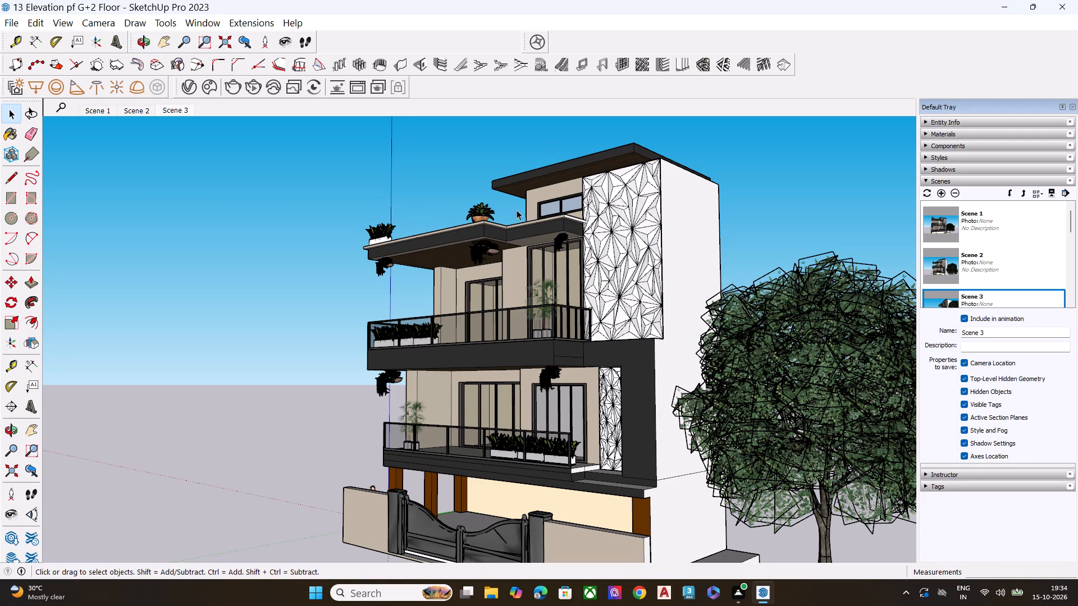
scroll(517, 210, down, 1)
scroll(533, 400, up, 2)
scroll(533, 419, down, 1)
scroll(535, 426, up, 5)
middle_drag(518, 420, 733, 453)
Import plant (1).skp from the Downloads folder and place it on the lower balcony floor, in the wall corner beside the wide window.
scroll(518, 420, up, 1)
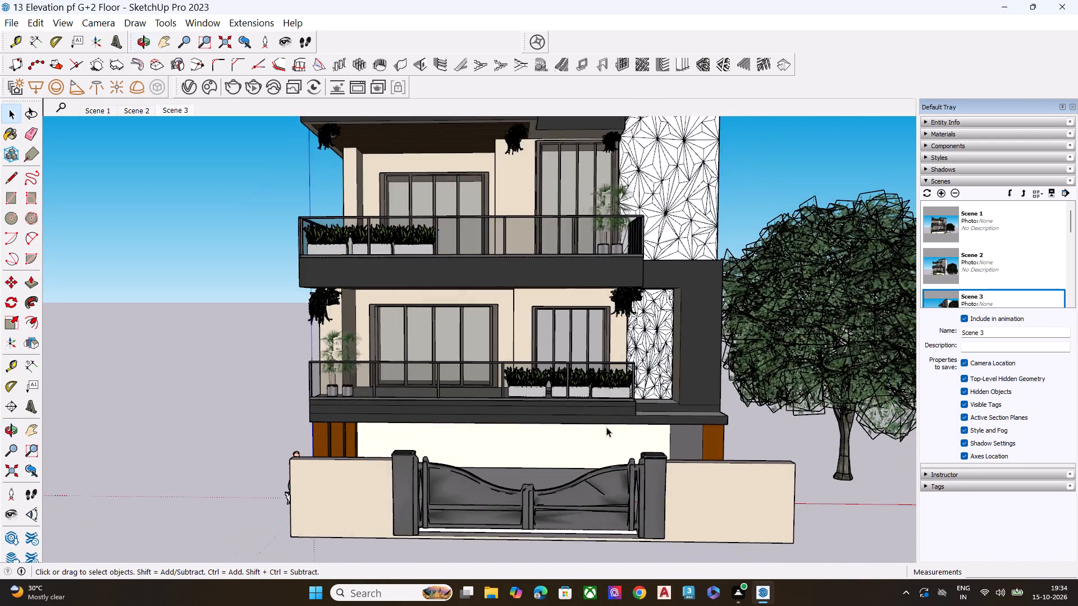
scroll(593, 424, up, 6)
click(13, 22)
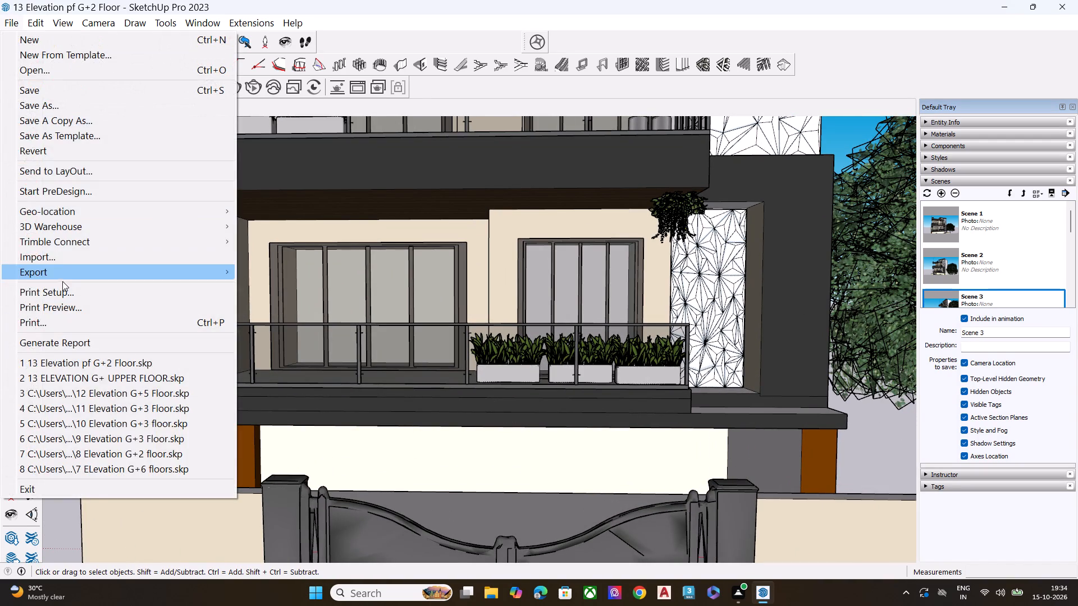
click(62, 254)
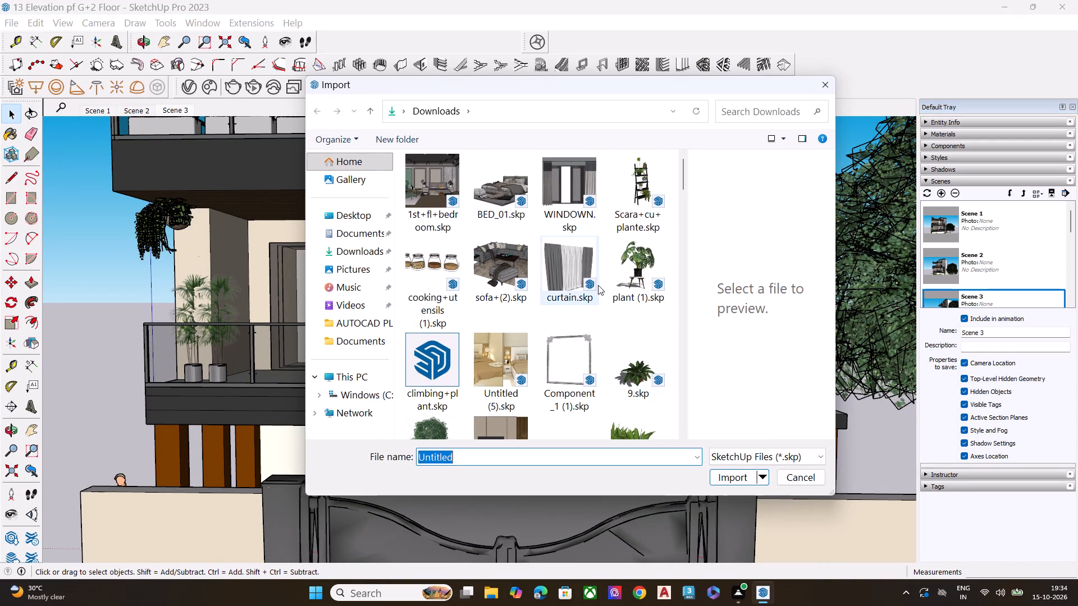
click(627, 276)
click(746, 479)
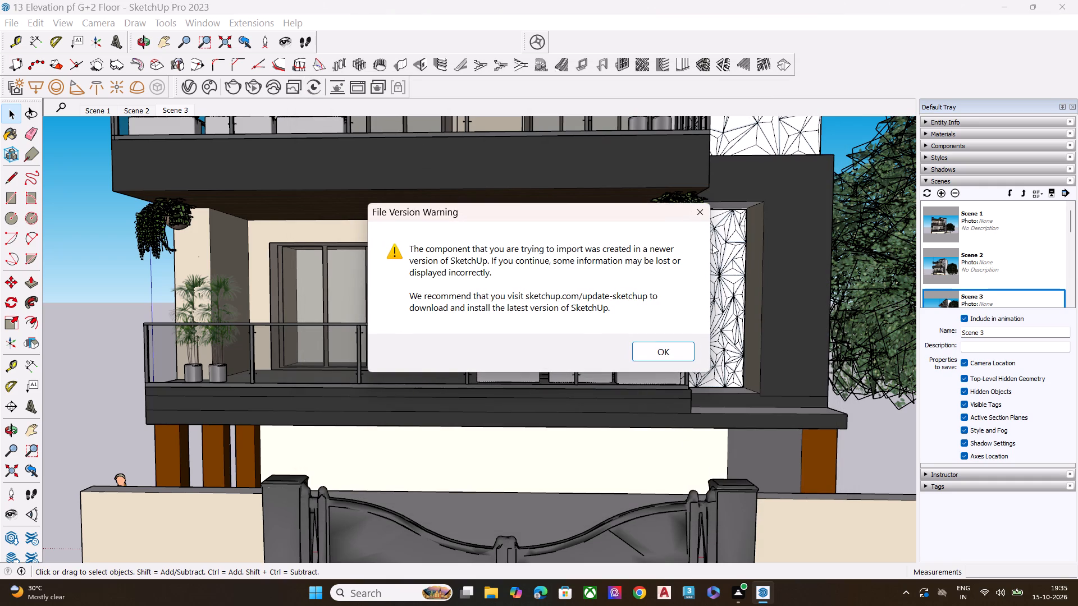
click(647, 357)
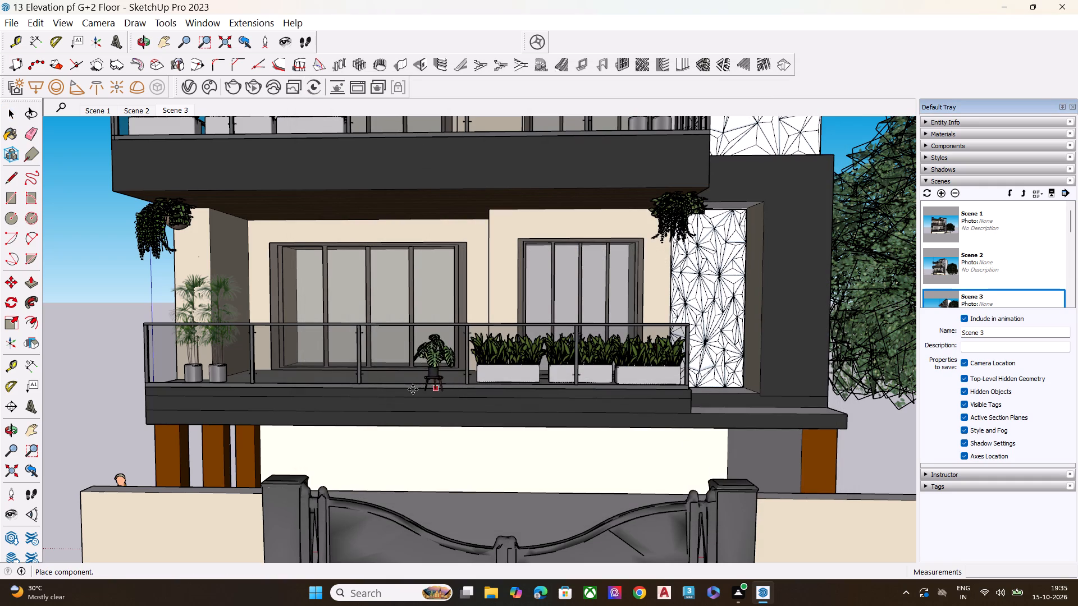
middle_drag(429, 337, 582, 466)
scroll(502, 437, up, 6)
middle_drag(423, 310, 416, 306)
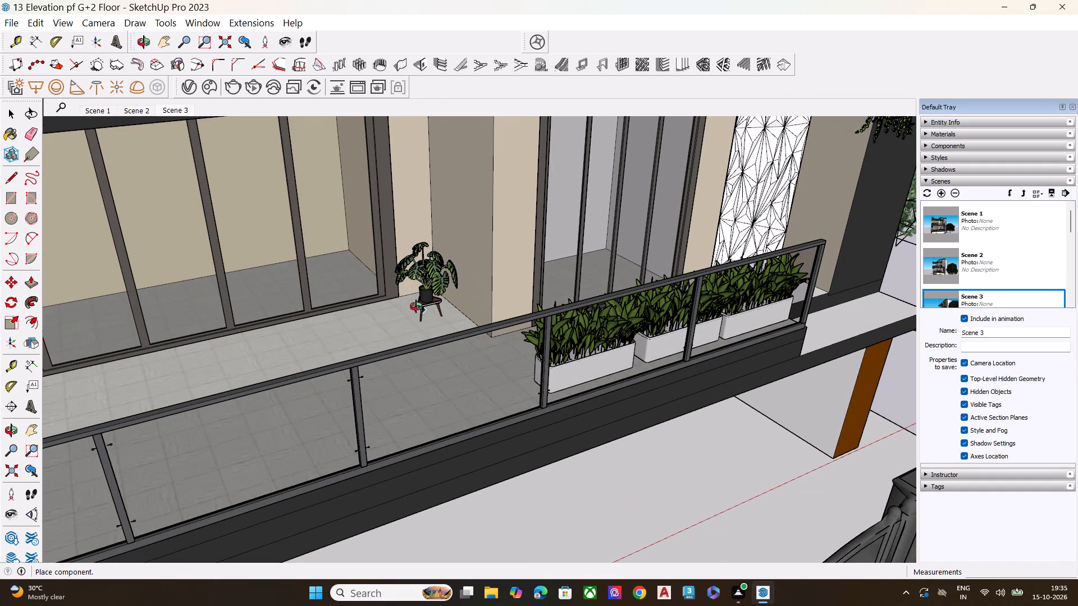
middle_drag(416, 306, 360, 270)
scroll(396, 271, up, 6)
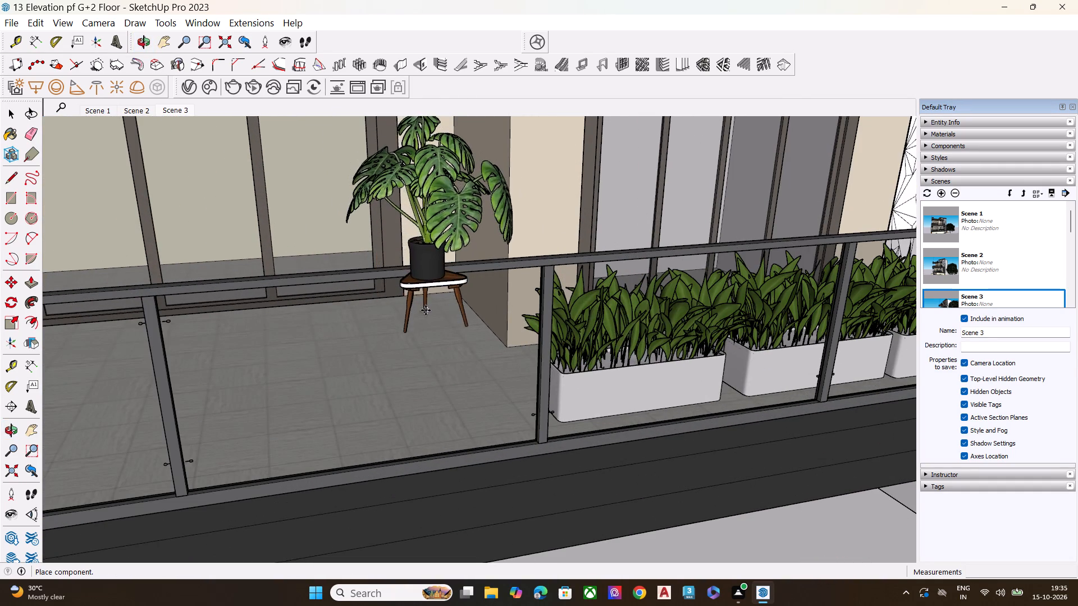
middle_drag(426, 310, 579, 366)
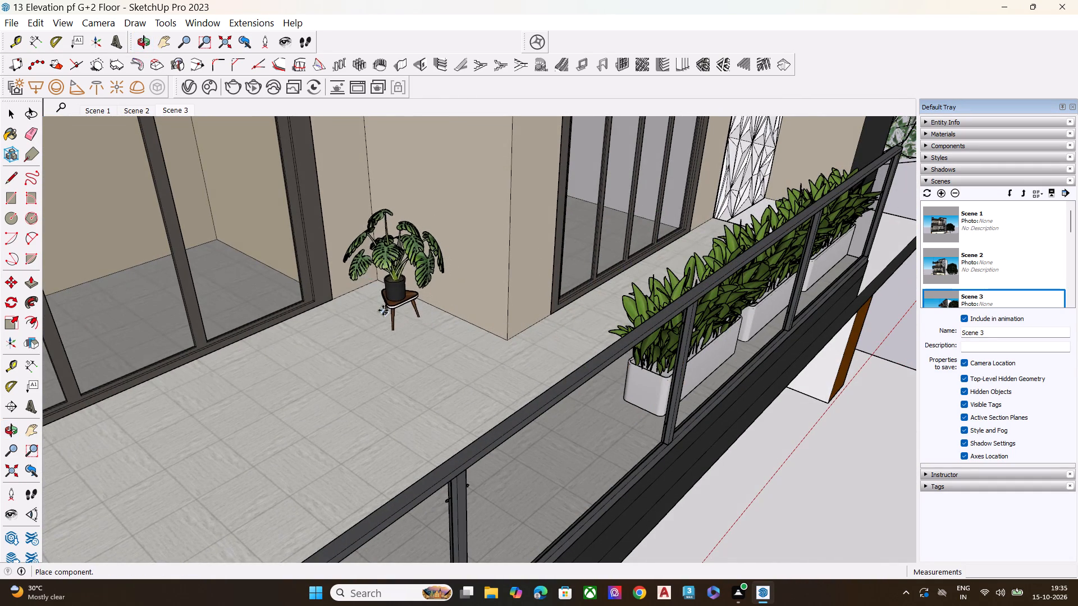
click(379, 309)
scroll(378, 343, down, 4)
key(space)
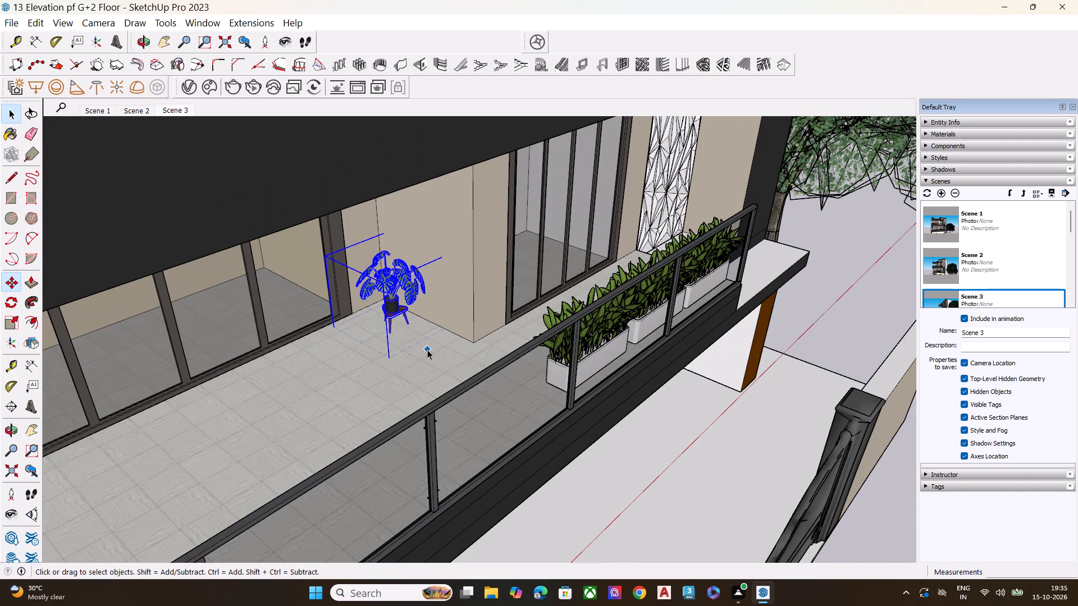
scroll(430, 345, down, 7)
middle_drag(623, 432, 495, 340)
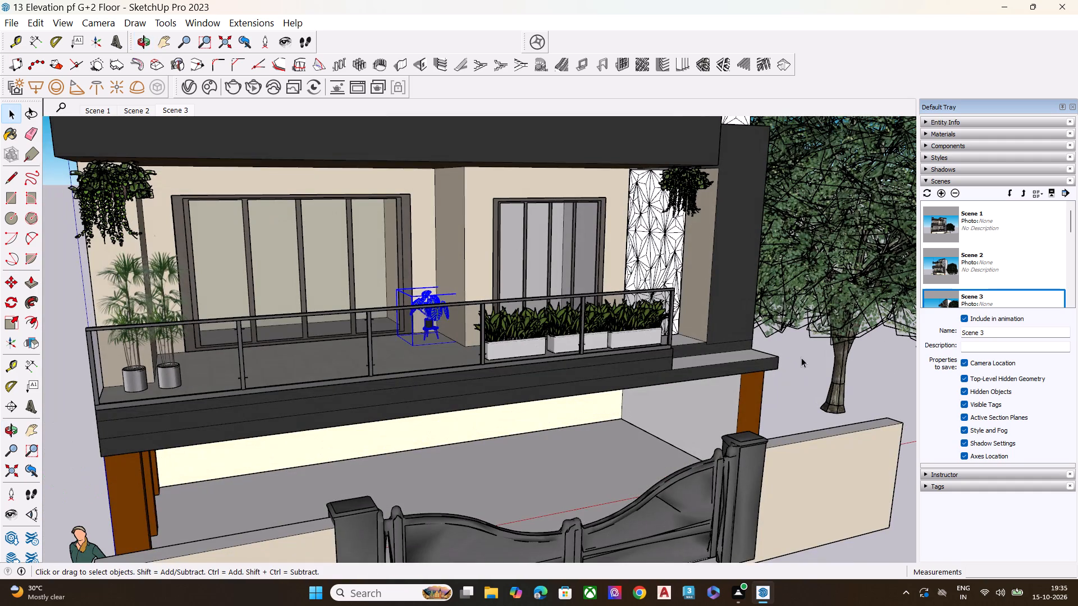
click(801, 378)
Import climbing+plant.skp from the Downloads folder and place it at the end corner of the front boundary wall.
scroll(721, 396, down, 4)
middle_drag(706, 437, 591, 424)
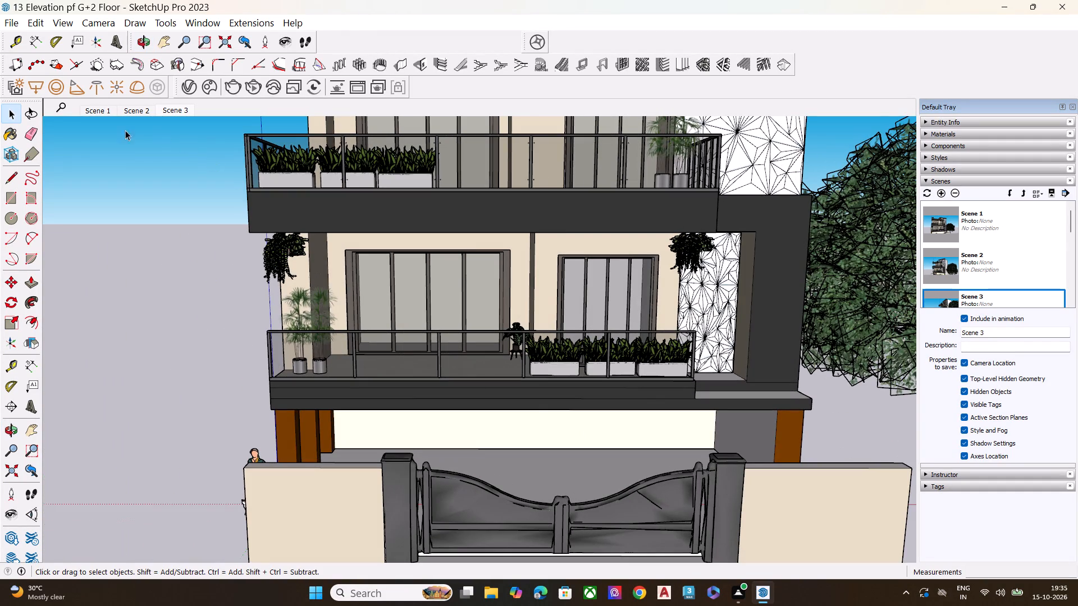
click(10, 23)
click(46, 261)
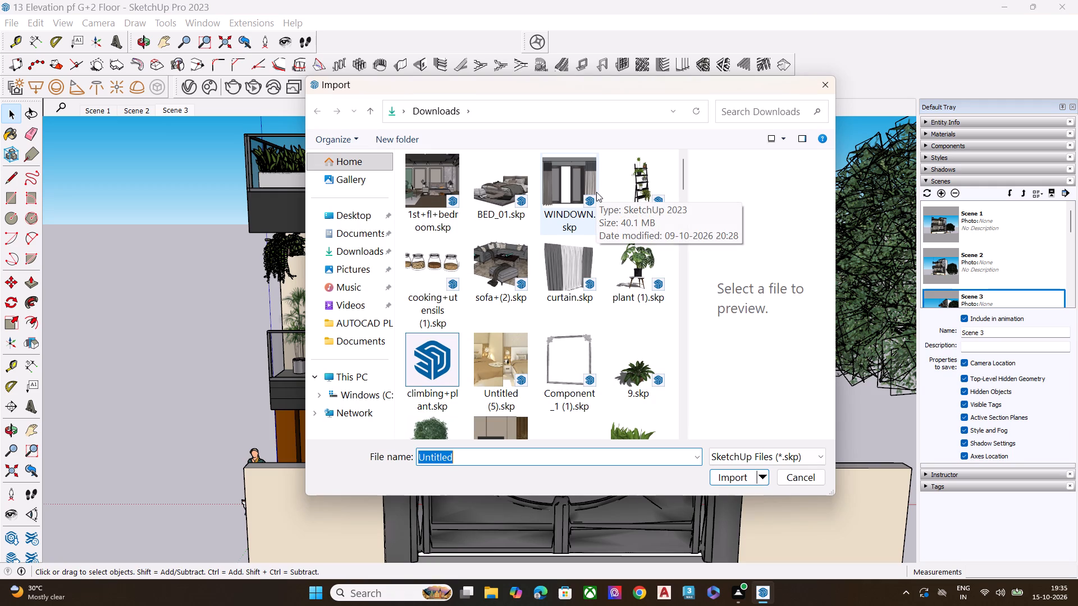
scroll(487, 319, down, 2)
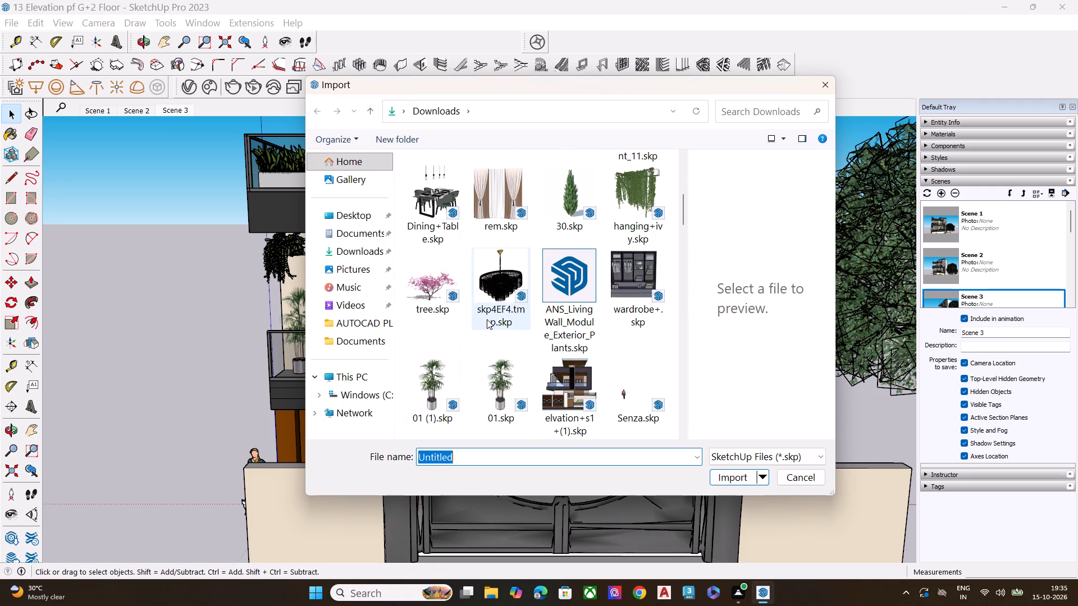
scroll(485, 319, down, 1)
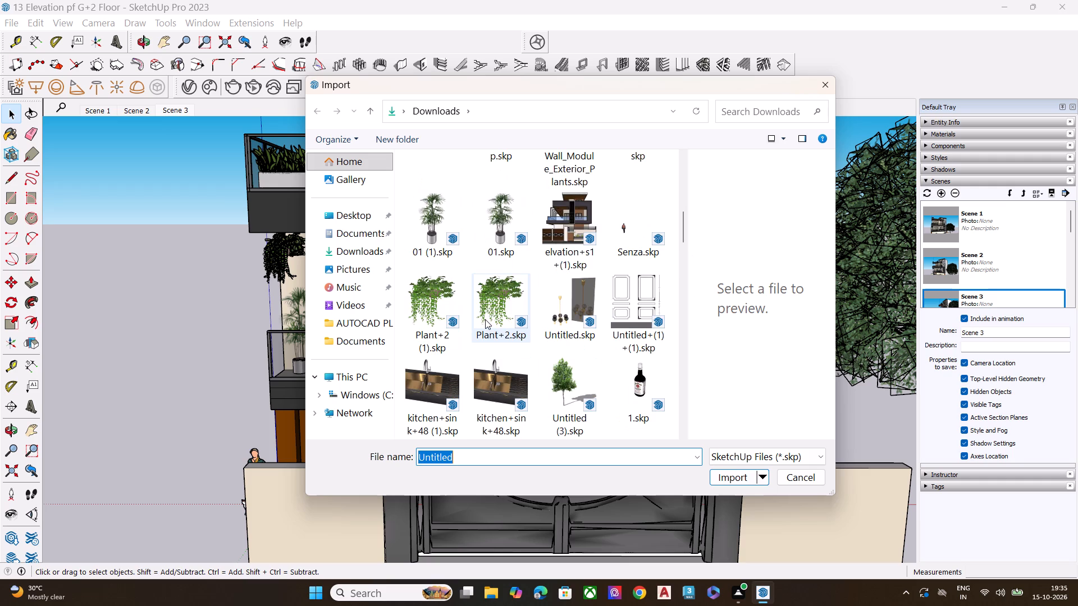
scroll(532, 301, down, 1)
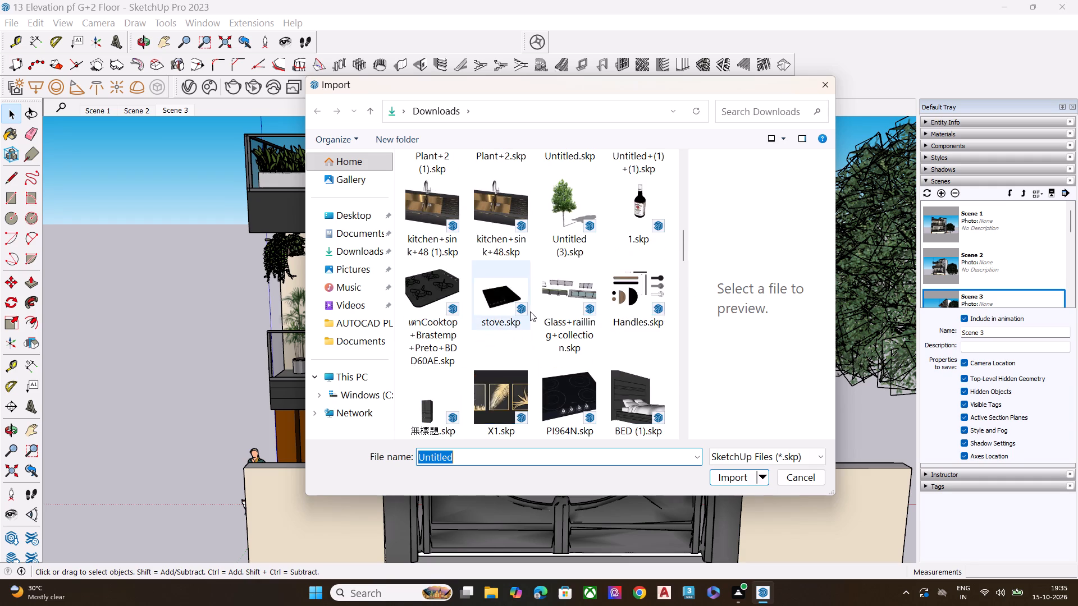
scroll(530, 311, down, 1)
scroll(530, 311, up, 7)
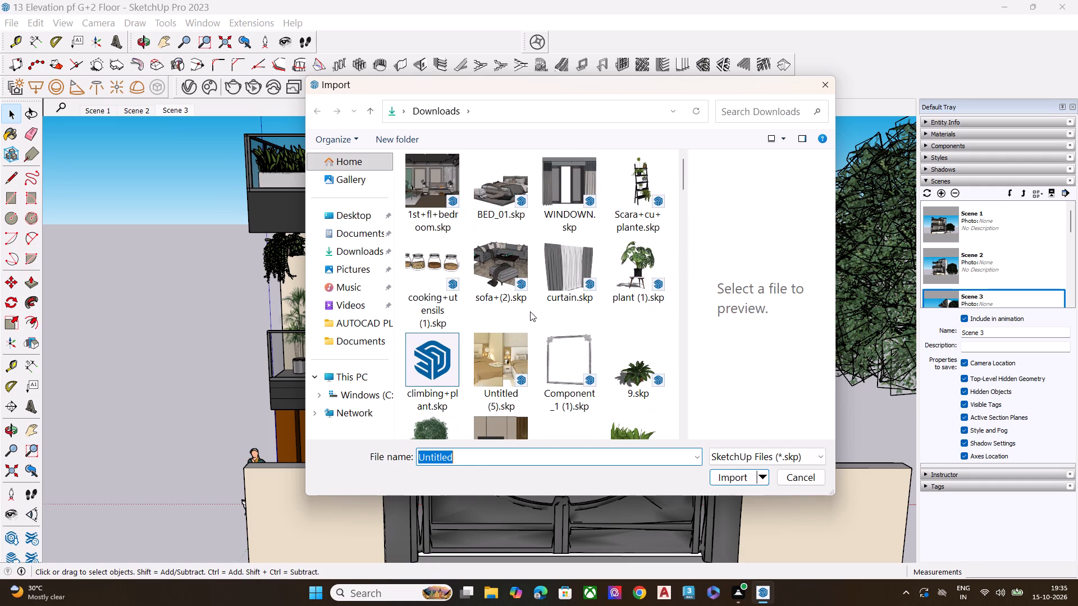
click(419, 362)
click(743, 481)
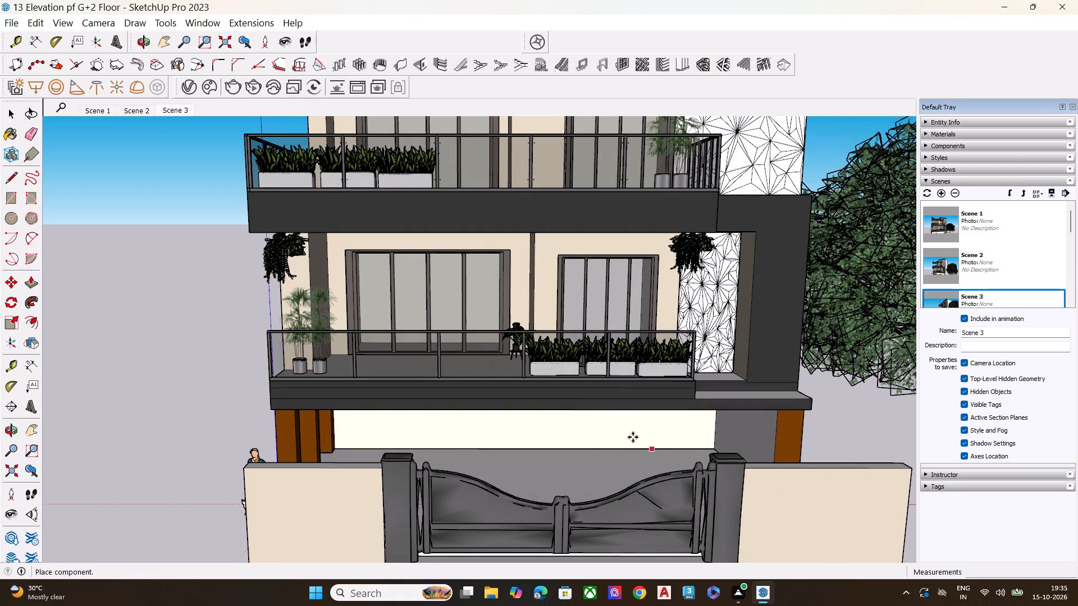
click(244, 473)
Inspect the boundary wall's end, front gate and lower balcony up close after placing the climbing plant.
middle_drag(261, 472, 522, 329)
scroll(522, 329, up, 11)
scroll(402, 372, up, 12)
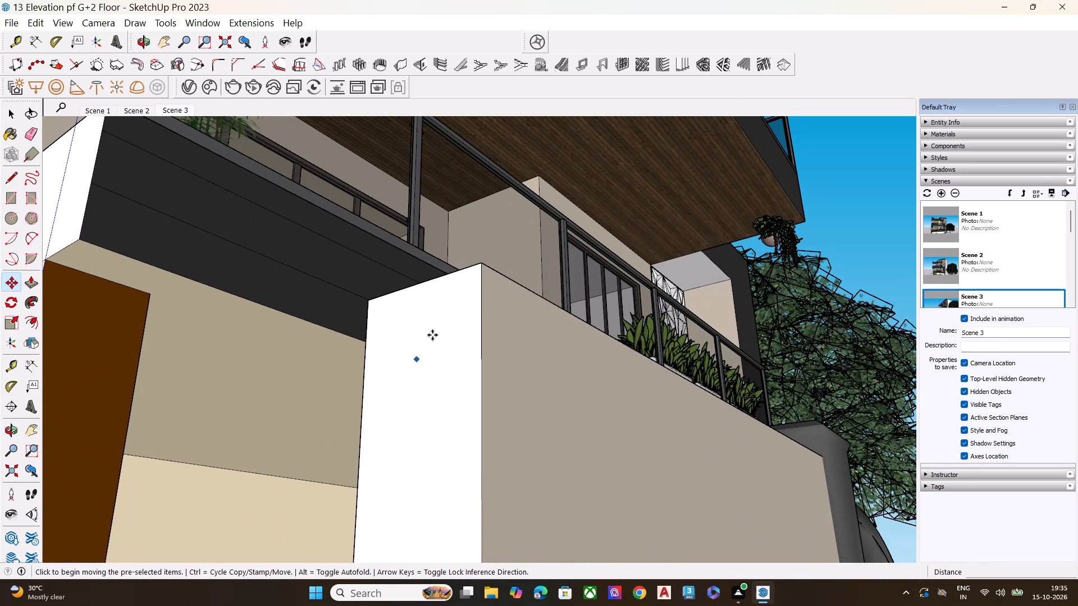
scroll(435, 329, up, 9)
scroll(373, 283, up, 1)
middle_drag(373, 283, 507, 385)
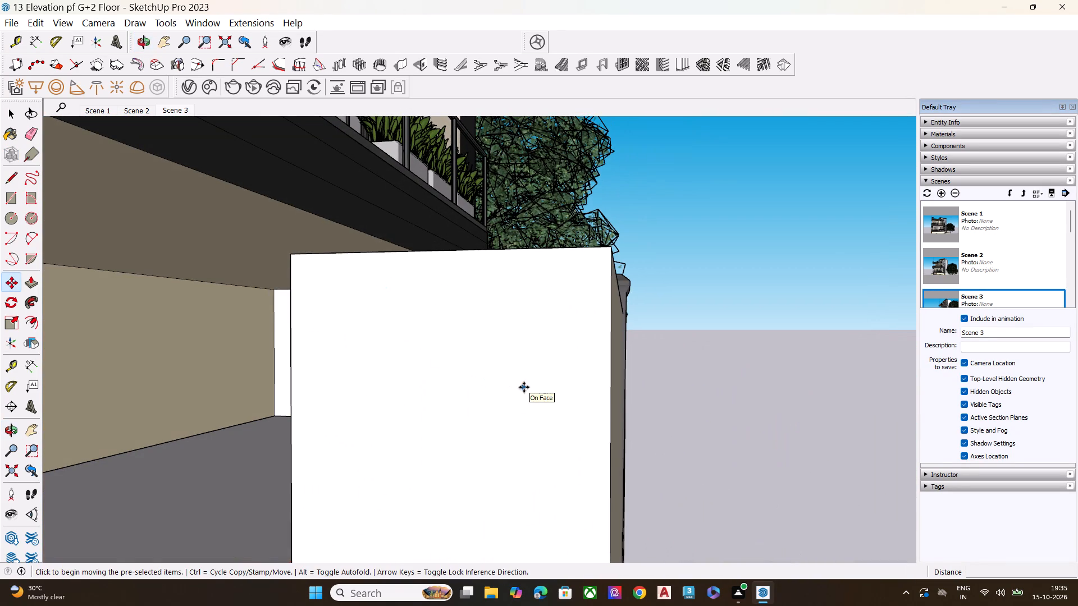
key(Escape)
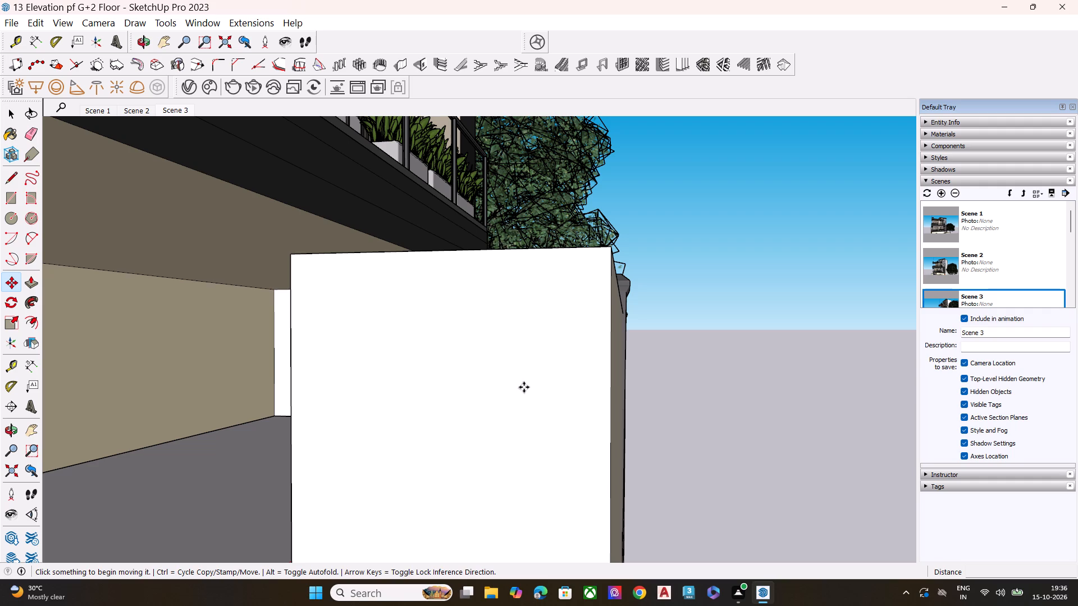
scroll(590, 380, down, 7)
middle_drag(624, 412, 548, 458)
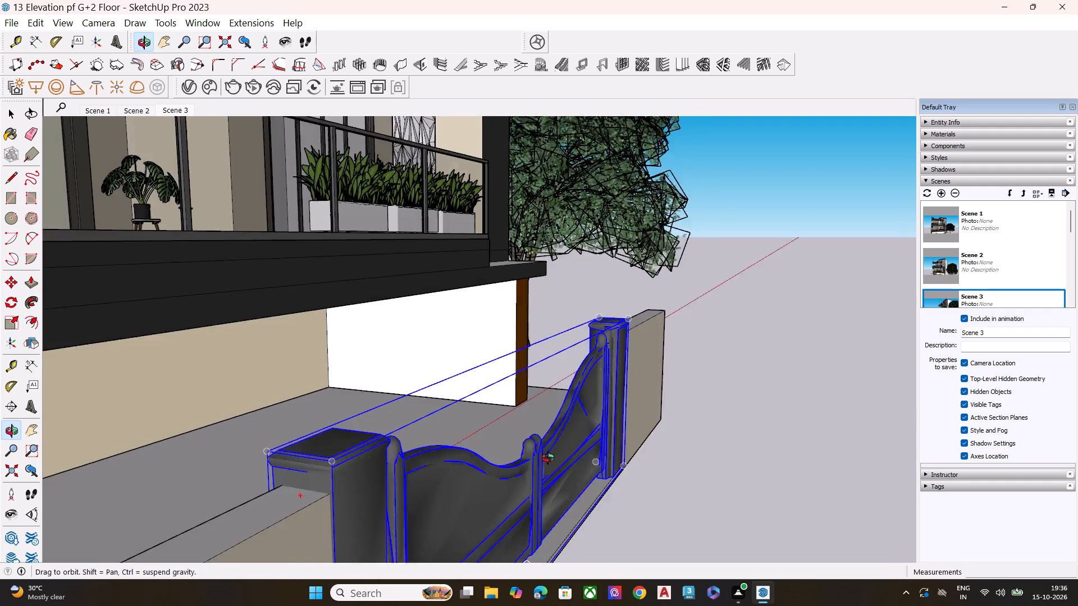
middle_drag(548, 458, 532, 463)
scroll(558, 379, down, 5)
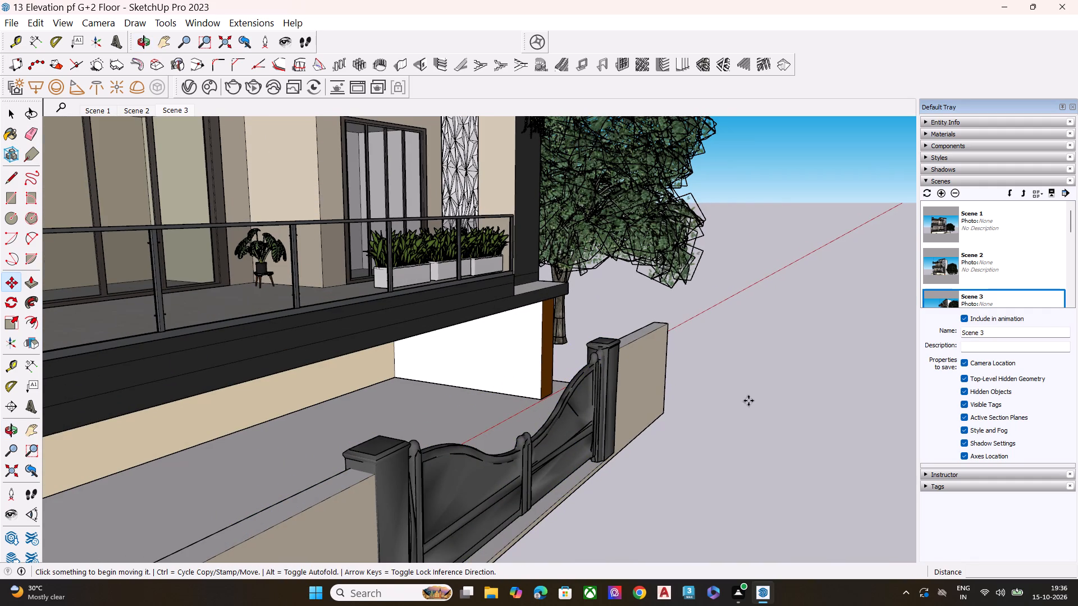
key(space)
key(space)
key(space)
key(space)
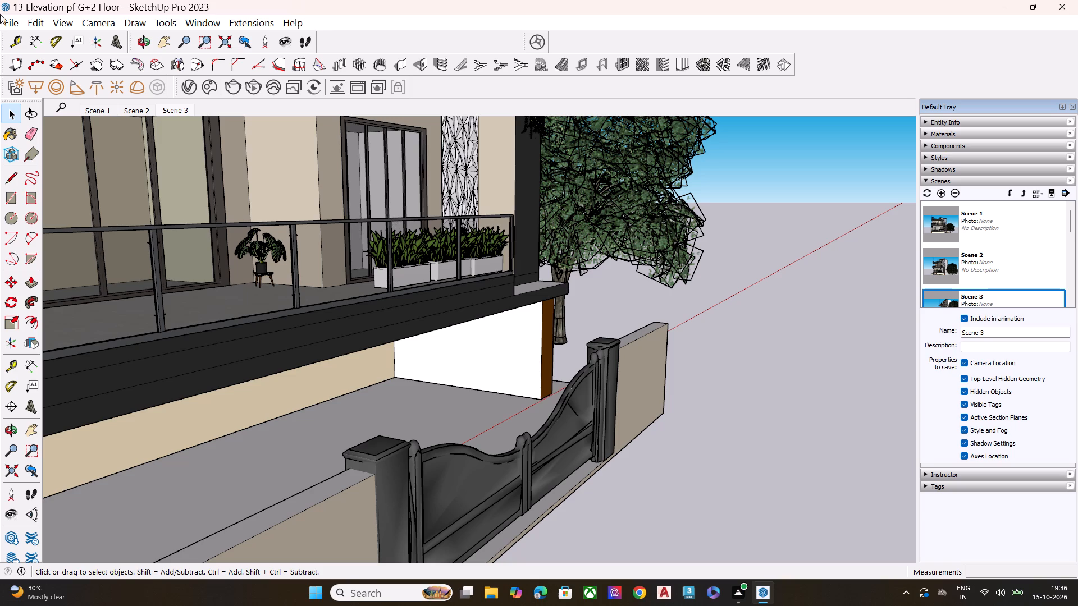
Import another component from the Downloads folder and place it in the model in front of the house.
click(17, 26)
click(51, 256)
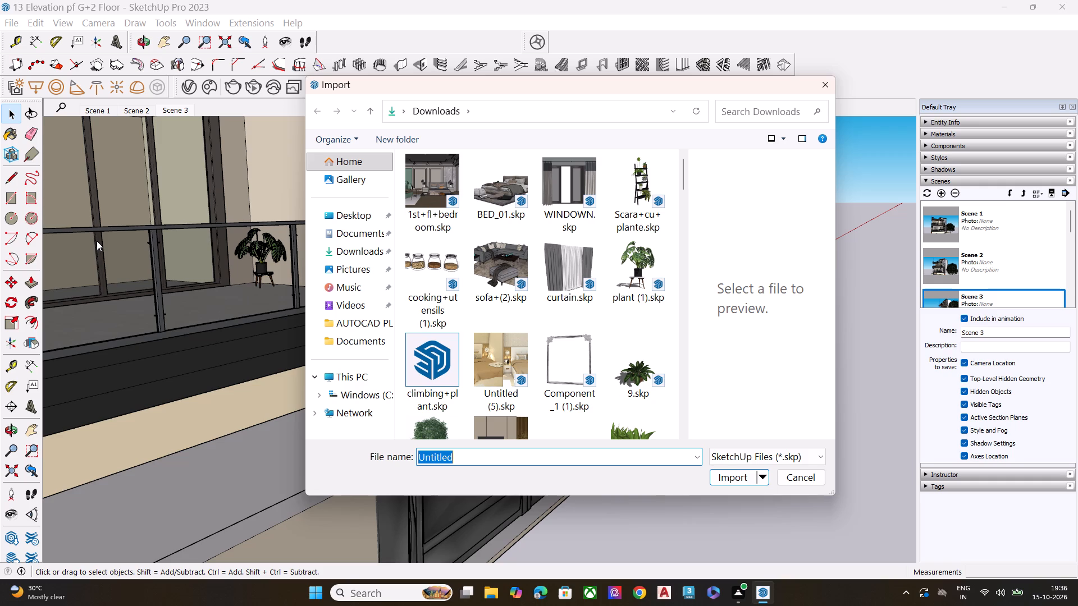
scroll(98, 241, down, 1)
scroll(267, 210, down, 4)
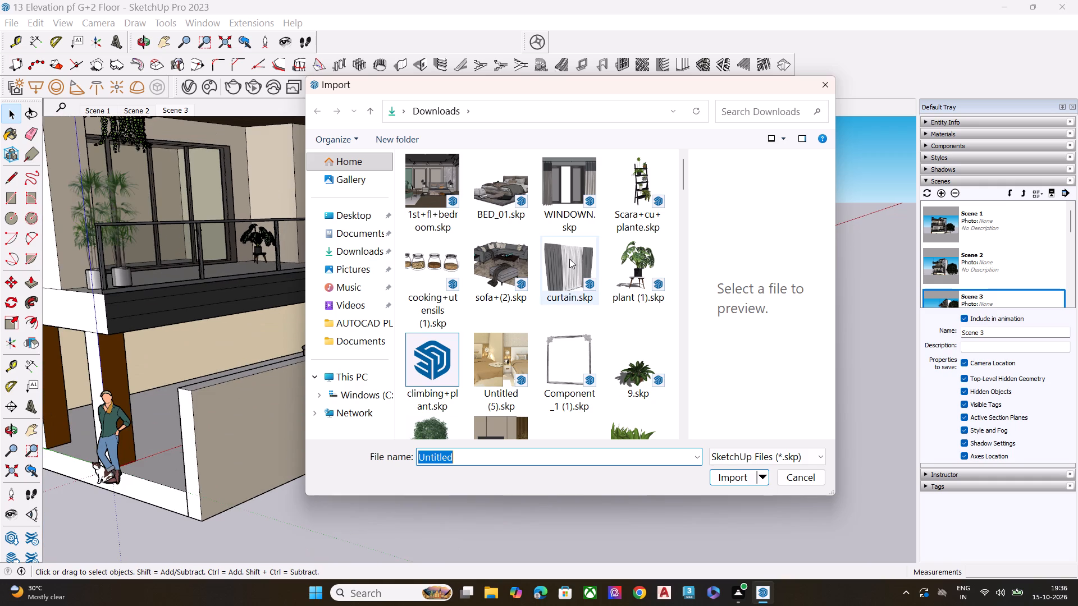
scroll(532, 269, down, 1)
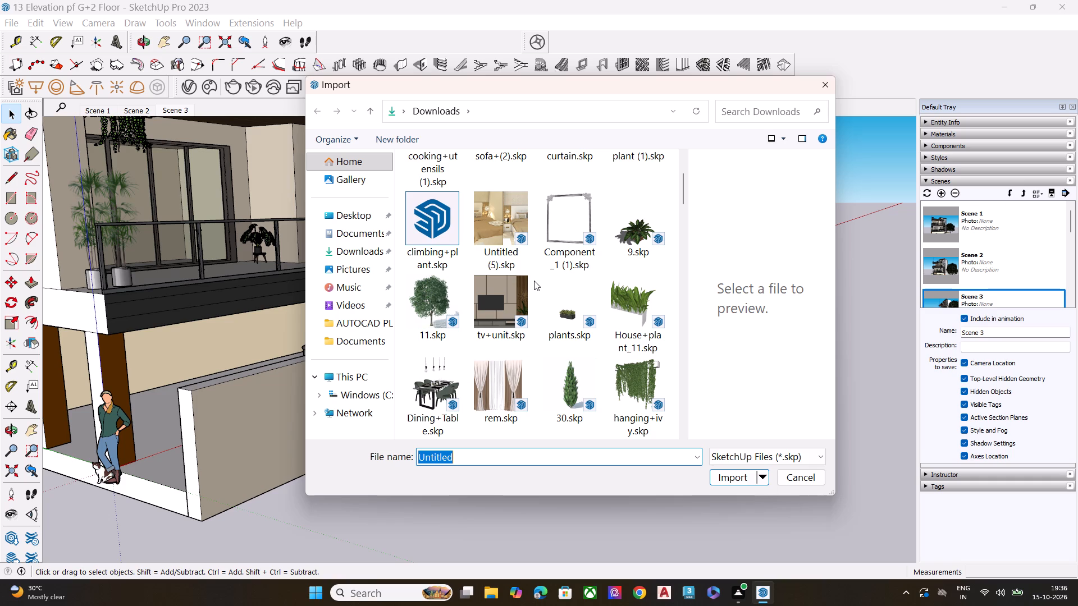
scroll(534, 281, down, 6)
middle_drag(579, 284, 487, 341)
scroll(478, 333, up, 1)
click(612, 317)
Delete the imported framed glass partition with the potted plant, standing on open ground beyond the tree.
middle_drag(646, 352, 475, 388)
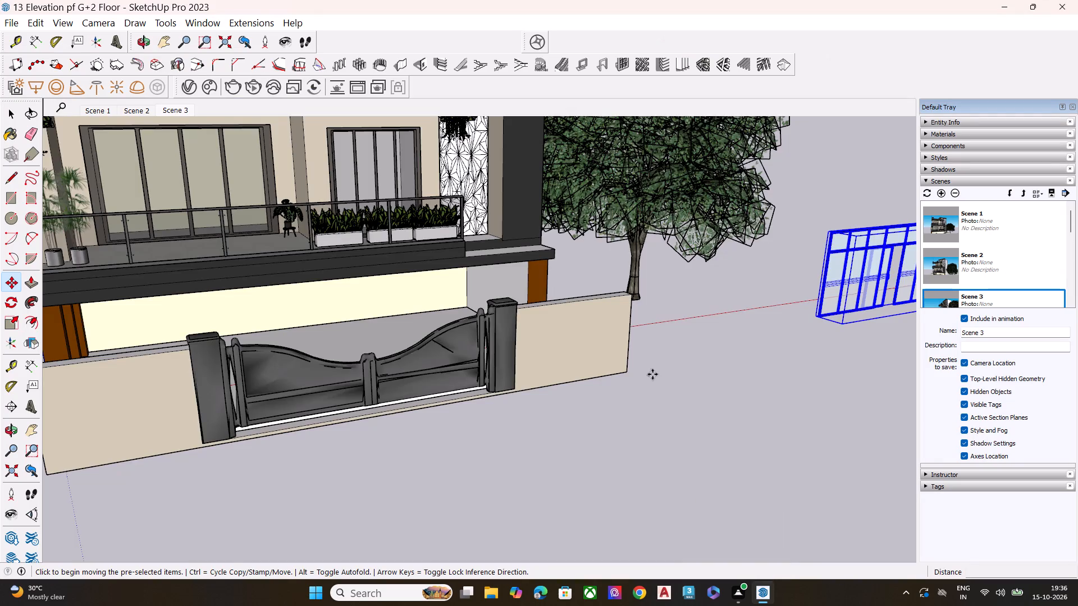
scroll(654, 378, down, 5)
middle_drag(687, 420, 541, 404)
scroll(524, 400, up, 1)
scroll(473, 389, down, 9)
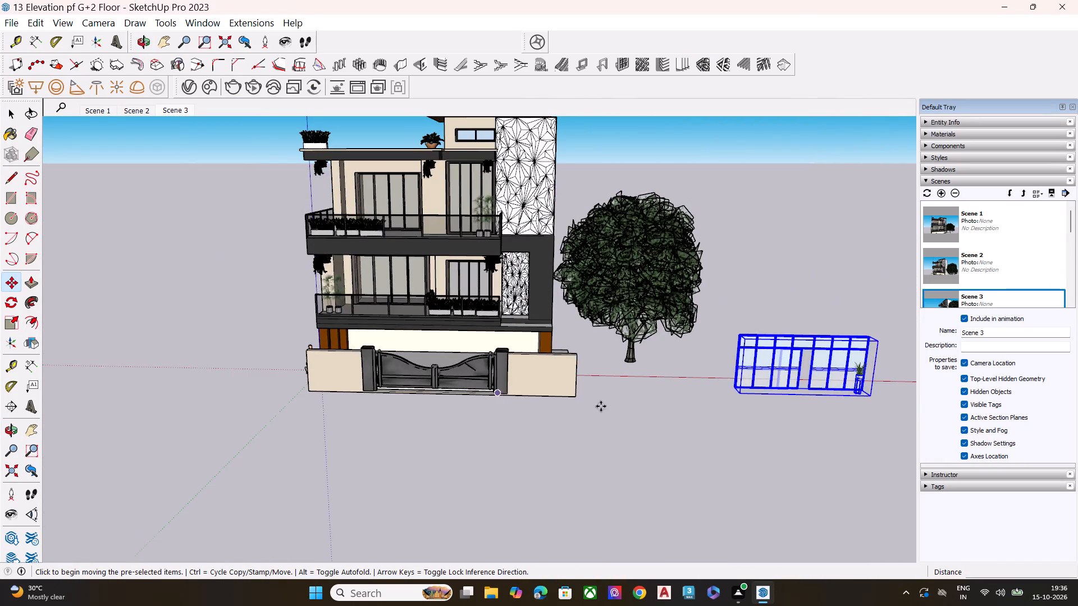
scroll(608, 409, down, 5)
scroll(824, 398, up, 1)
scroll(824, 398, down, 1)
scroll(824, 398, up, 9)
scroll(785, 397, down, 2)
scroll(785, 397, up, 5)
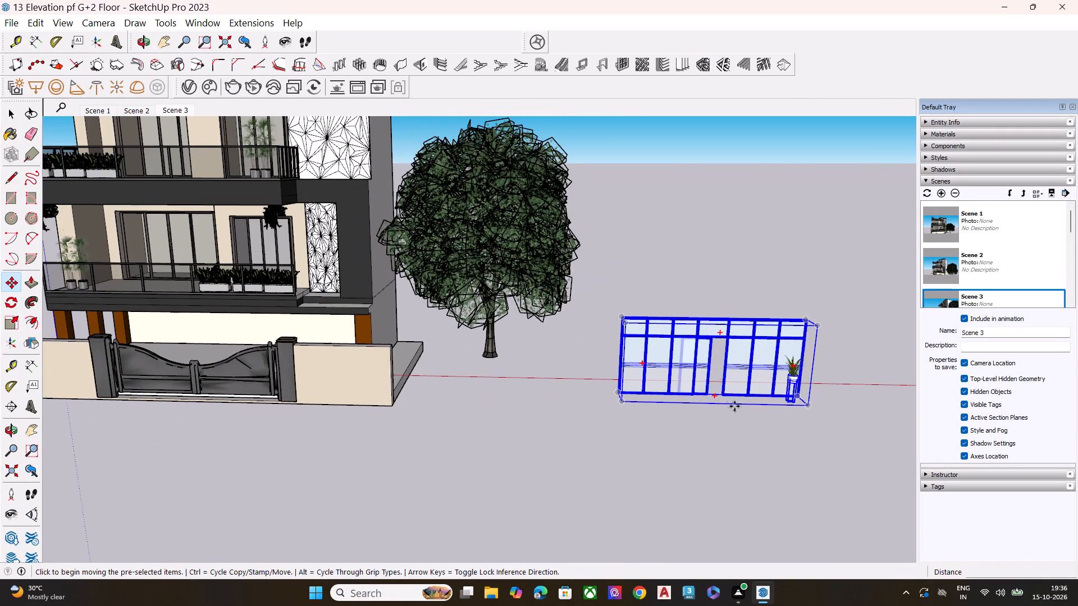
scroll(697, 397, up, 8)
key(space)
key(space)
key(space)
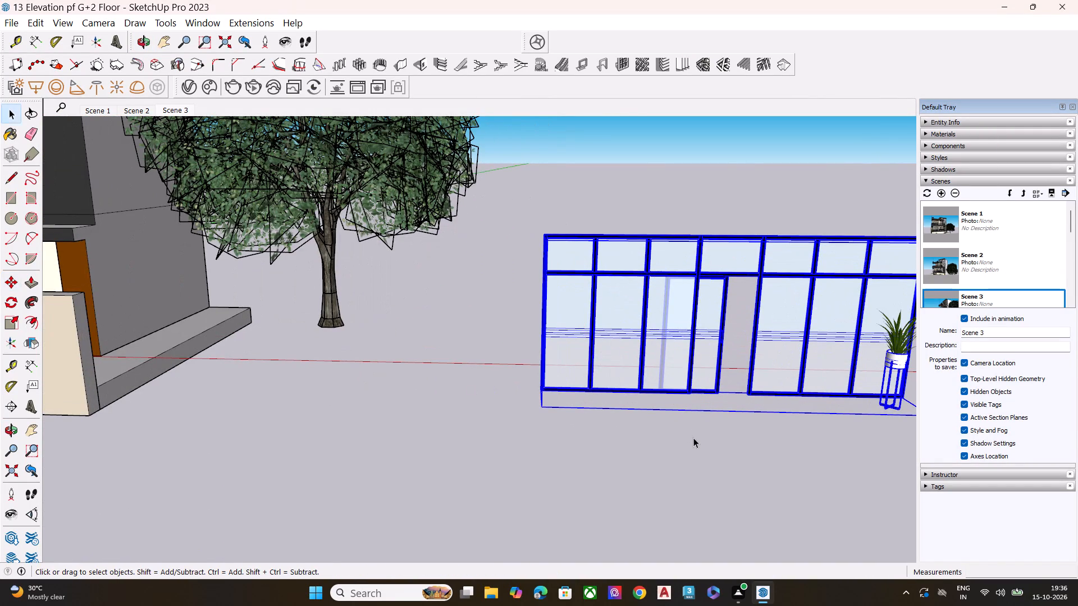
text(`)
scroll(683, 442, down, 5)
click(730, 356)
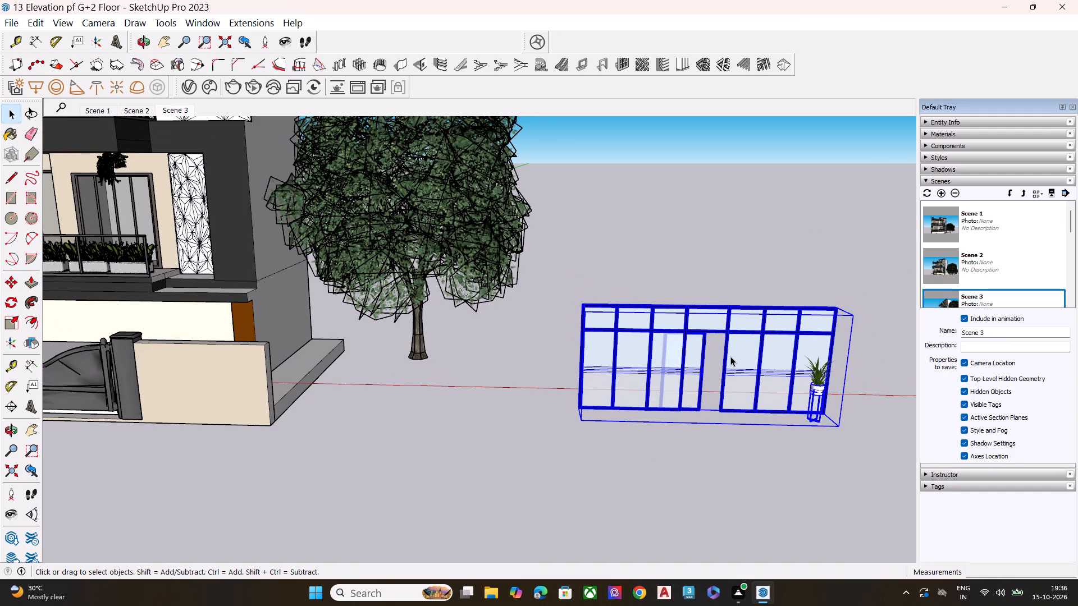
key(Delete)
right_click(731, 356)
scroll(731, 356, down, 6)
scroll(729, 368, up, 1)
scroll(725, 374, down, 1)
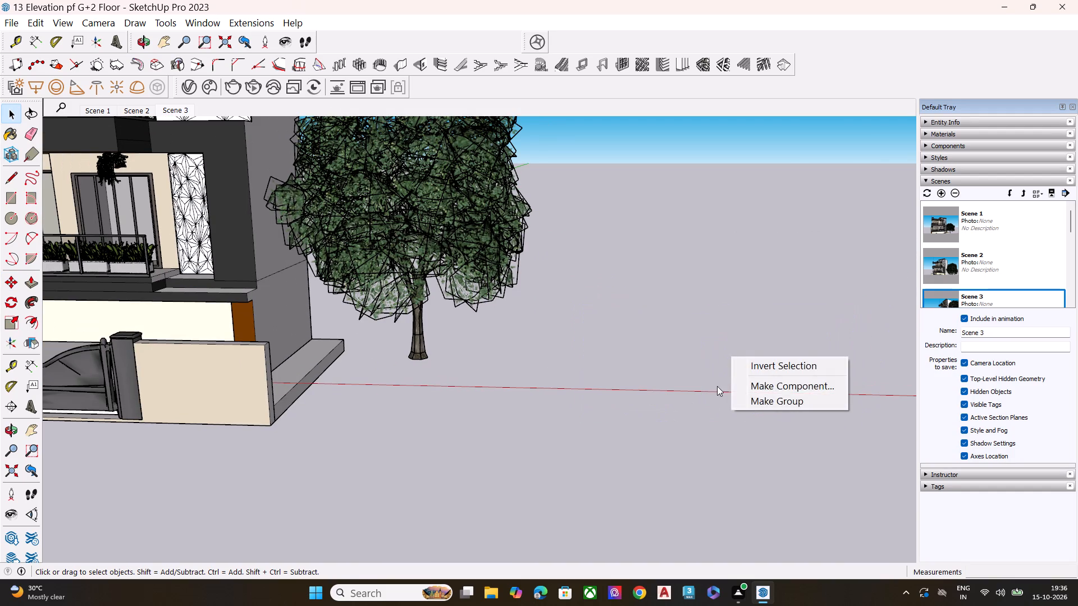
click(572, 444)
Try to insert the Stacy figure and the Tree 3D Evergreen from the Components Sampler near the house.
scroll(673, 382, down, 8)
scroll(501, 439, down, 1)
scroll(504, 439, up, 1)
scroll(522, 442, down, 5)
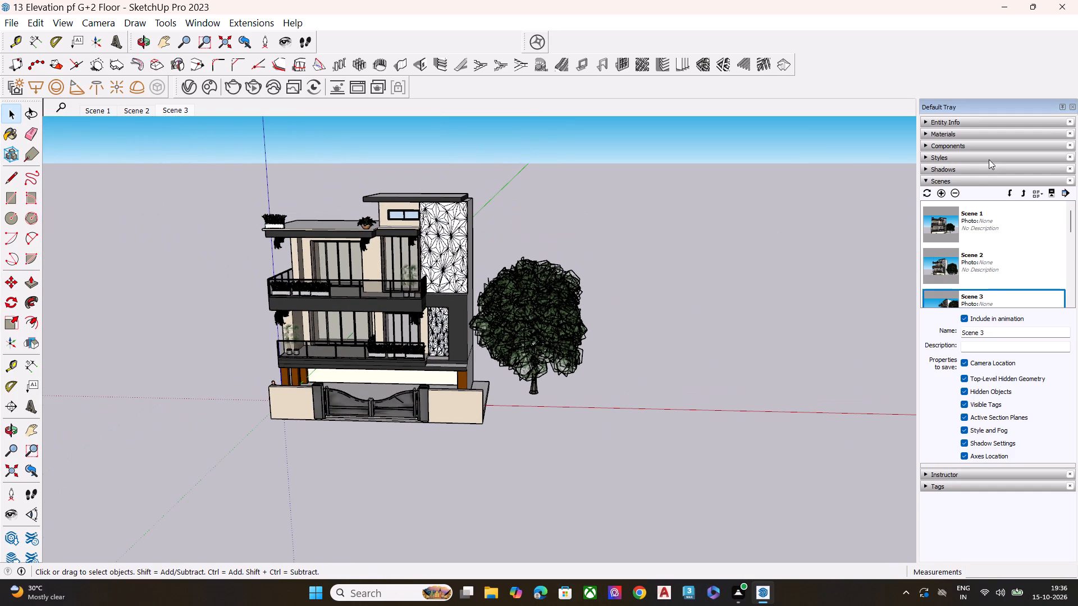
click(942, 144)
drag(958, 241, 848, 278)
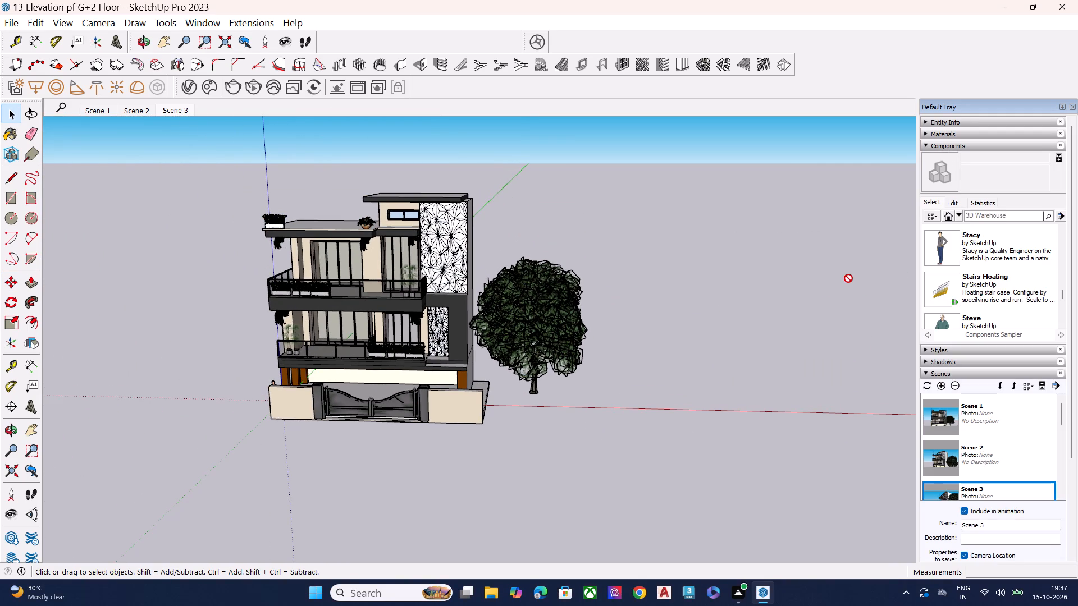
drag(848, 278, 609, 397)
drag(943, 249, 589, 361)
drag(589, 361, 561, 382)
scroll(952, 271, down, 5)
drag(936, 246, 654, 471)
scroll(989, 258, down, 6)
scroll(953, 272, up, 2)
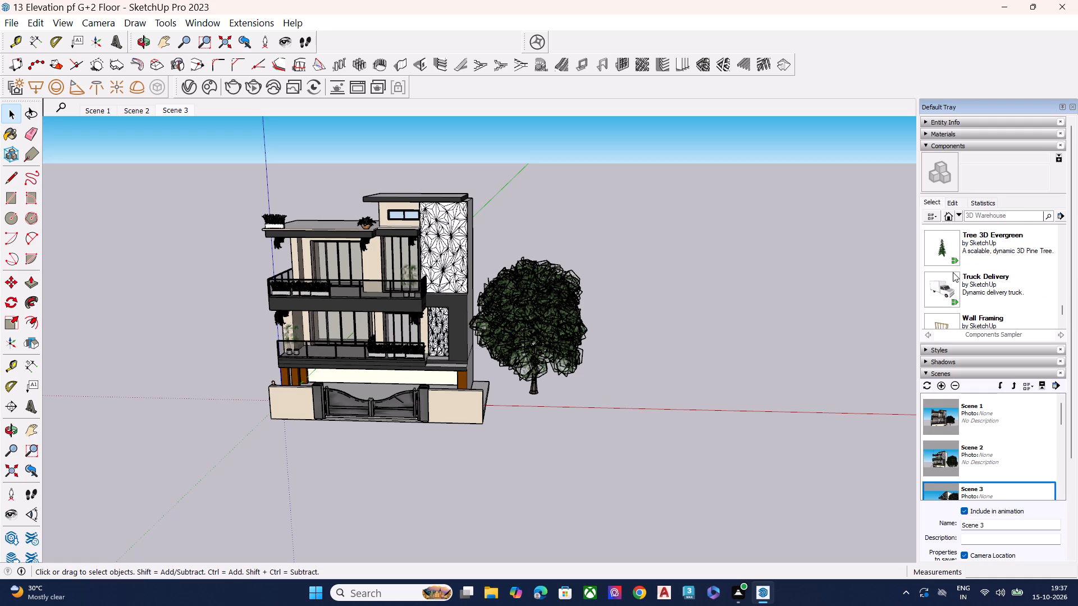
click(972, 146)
Move the middle of the upper balcony's three planter boxes about 5 15/16 inches along the railing, toward the balcony's outer corner.
scroll(195, 318, up, 7)
scroll(535, 352, up, 5)
middle_drag(541, 347, 564, 329)
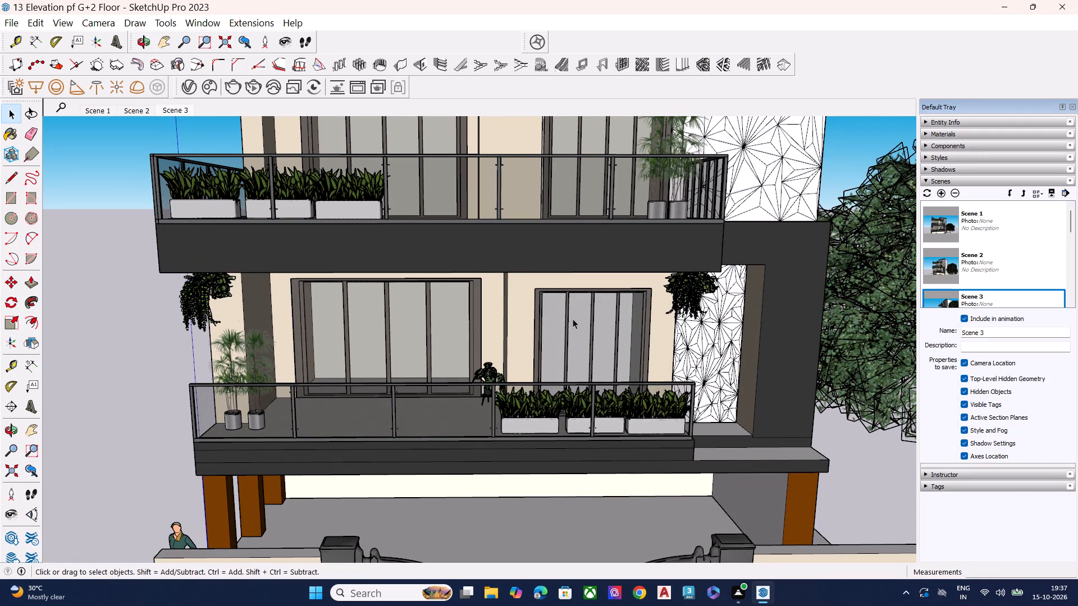
scroll(431, 365, down, 6)
middle_drag(517, 374, 611, 374)
scroll(391, 296, up, 4)
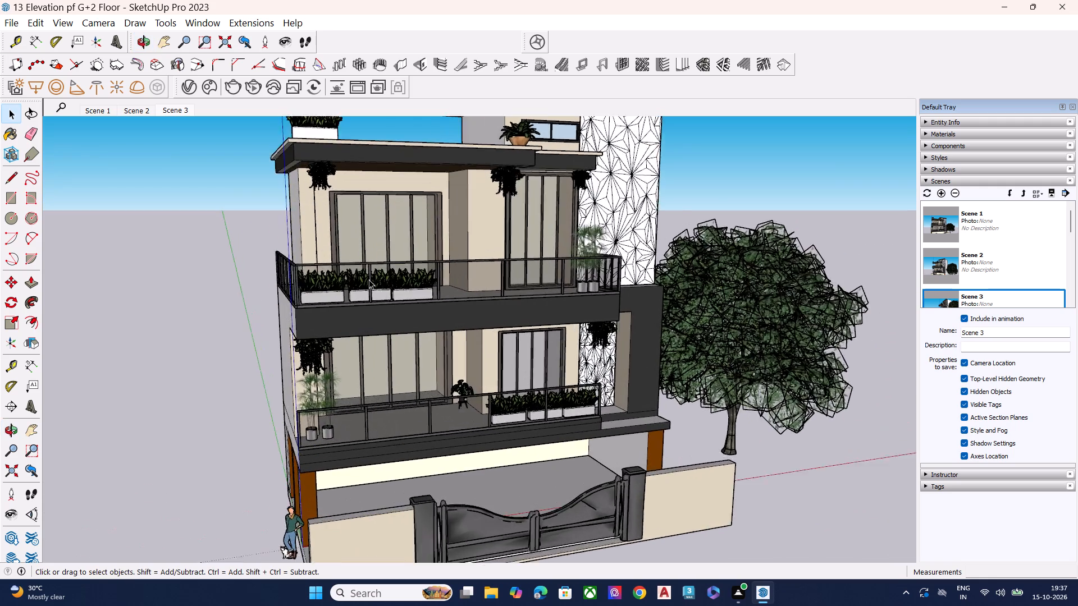
scroll(369, 279, up, 6)
middle_drag(369, 279, 380, 366)
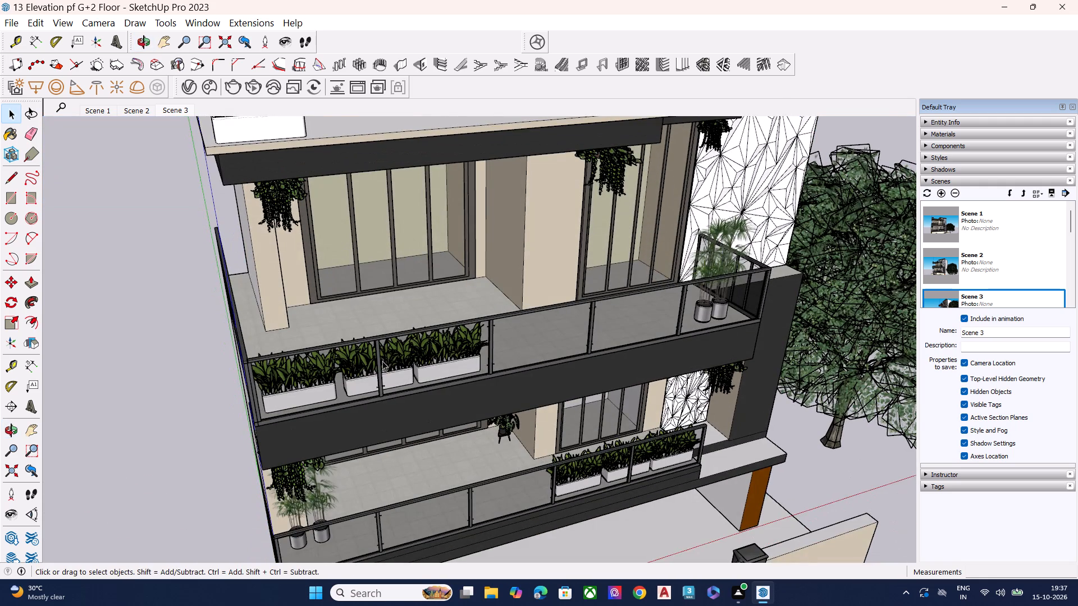
scroll(382, 360, up, 1)
middle_drag(382, 360, 339, 465)
scroll(339, 465, up, 4)
scroll(336, 445, down, 1)
scroll(336, 445, up, 1)
click(336, 442)
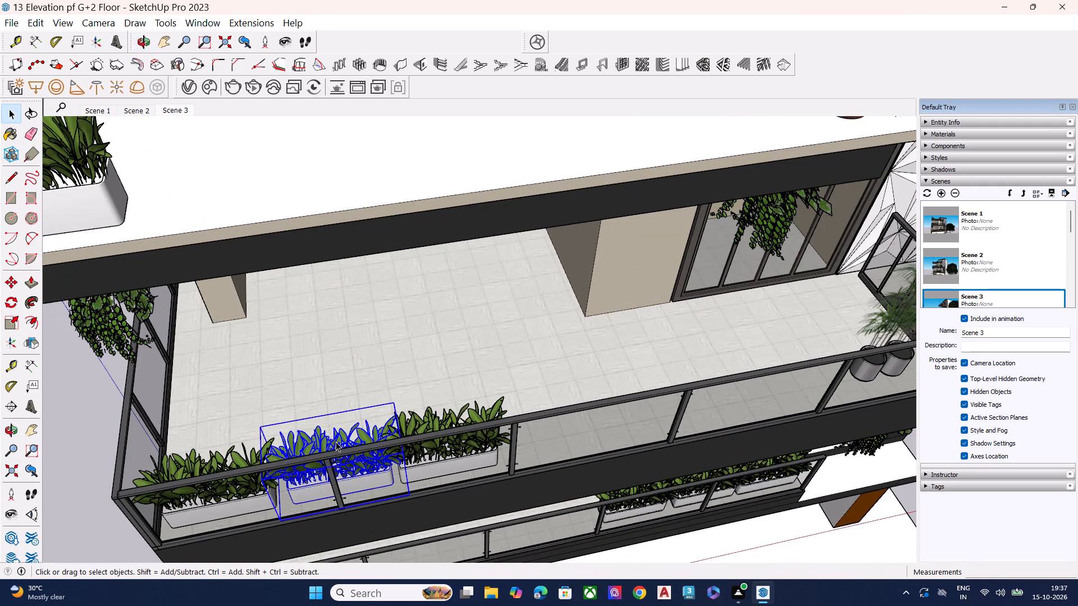
key(m)
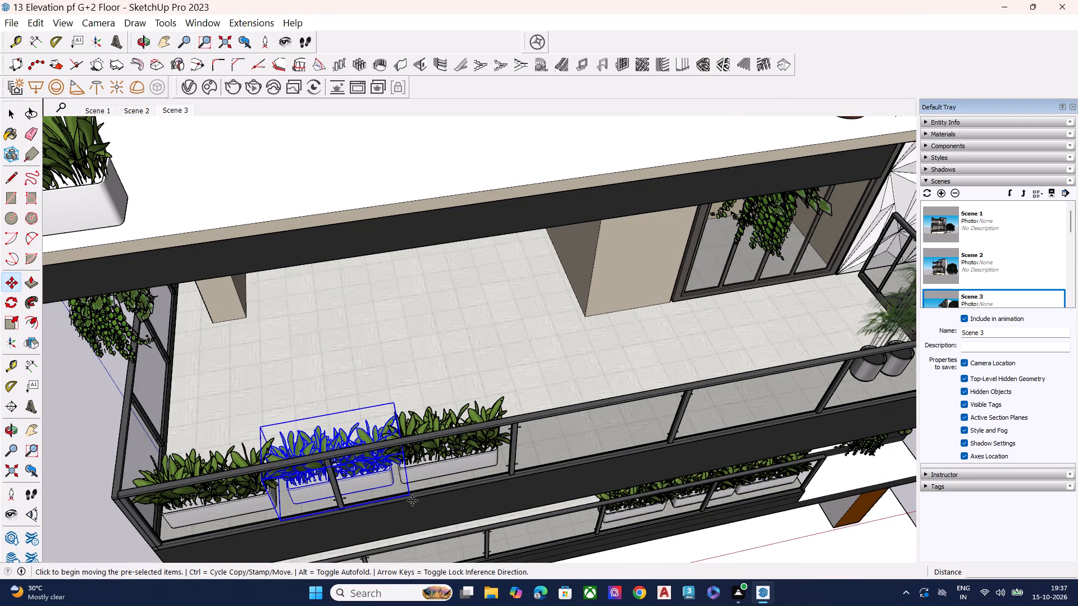
click(409, 498)
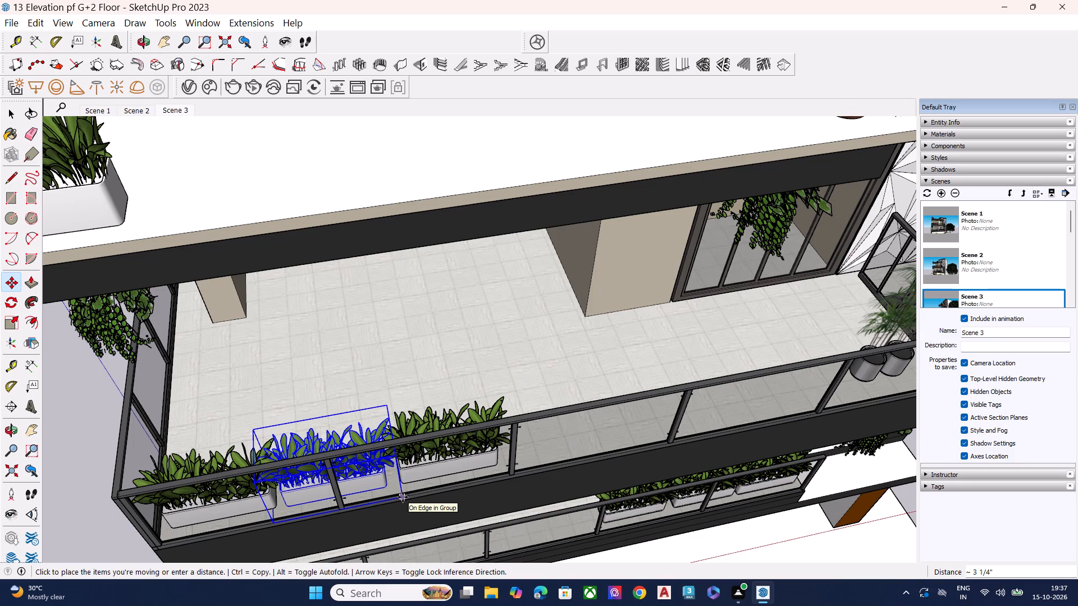
key(space)
scroll(299, 460, up, 1)
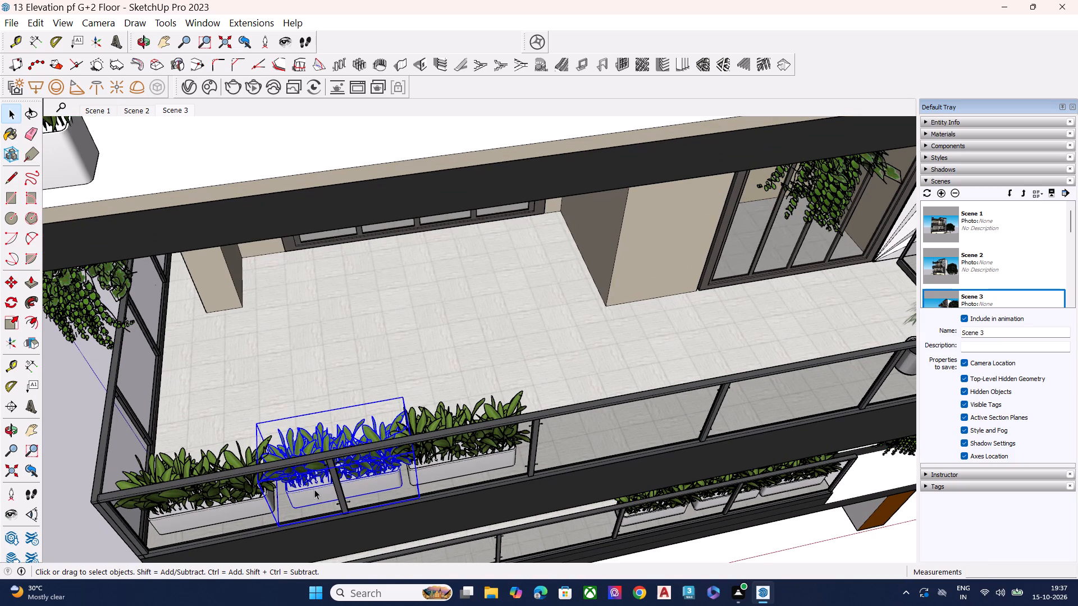
key(m)
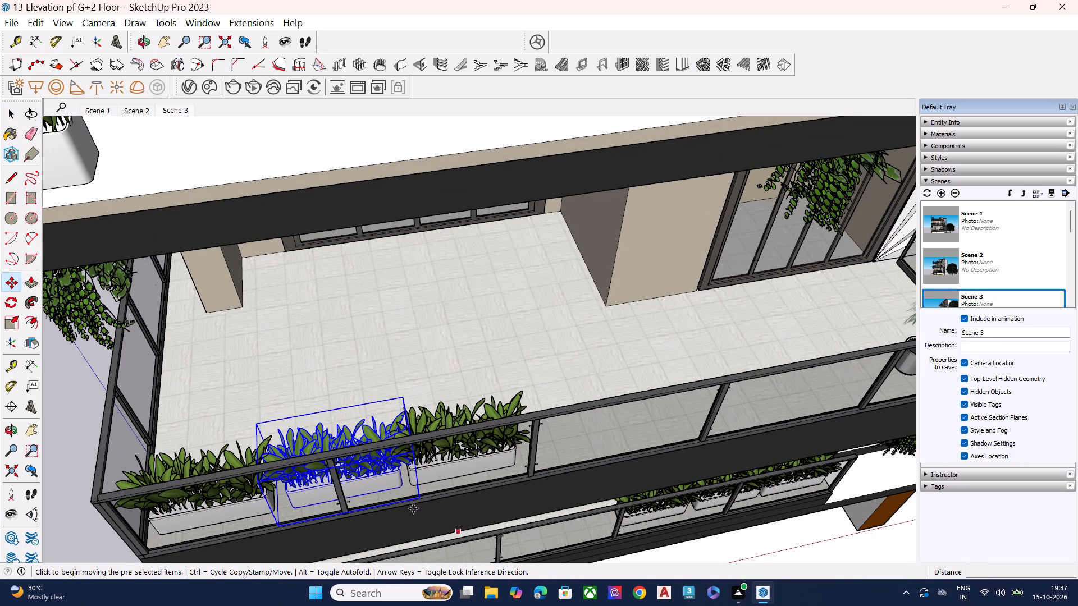
click(418, 497)
click(405, 501)
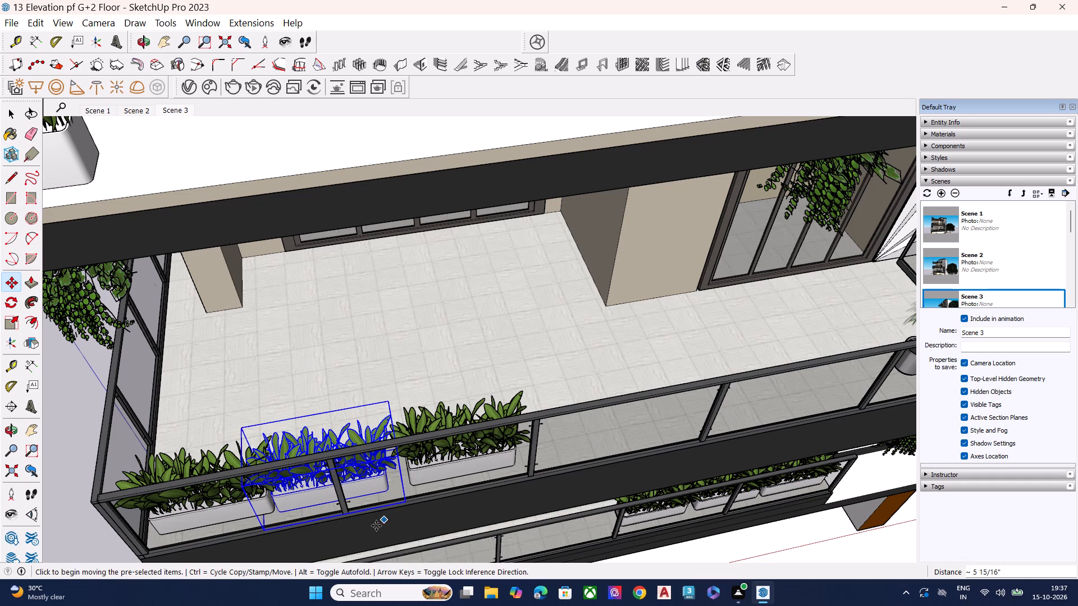
Move the upper balcony planter box farthest from the outer corner about 5' 4 3/4" along the railing, toward the potted palms.
key(space)
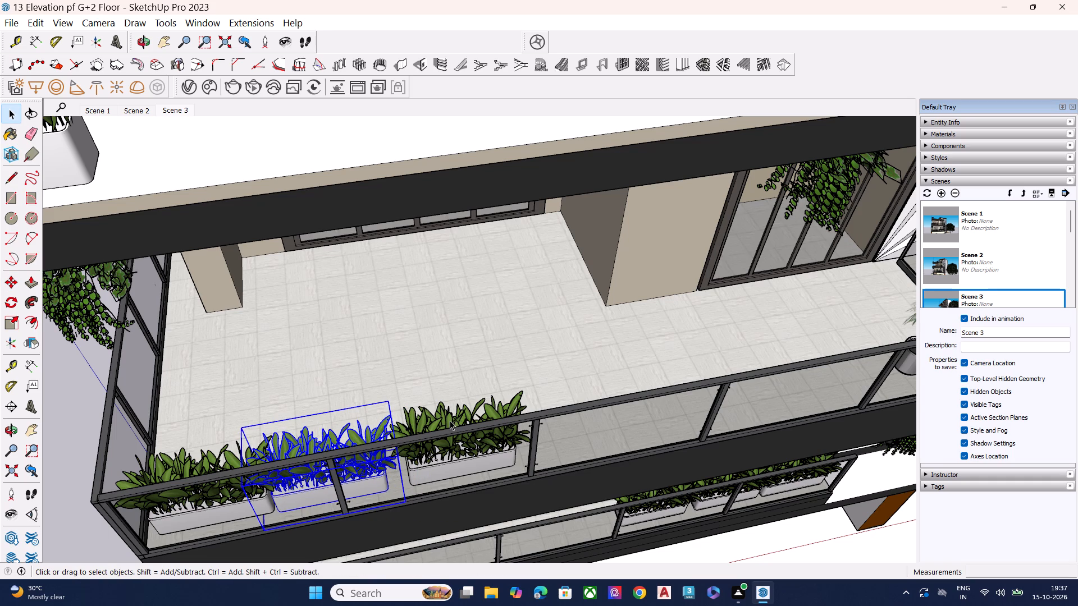
click(450, 420)
key(m)
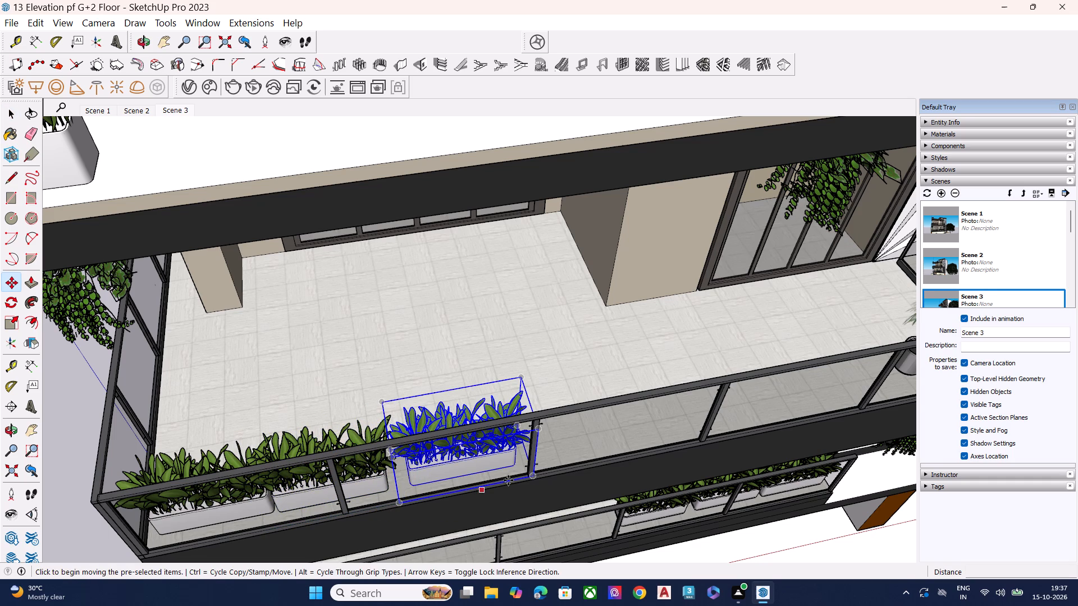
click(535, 479)
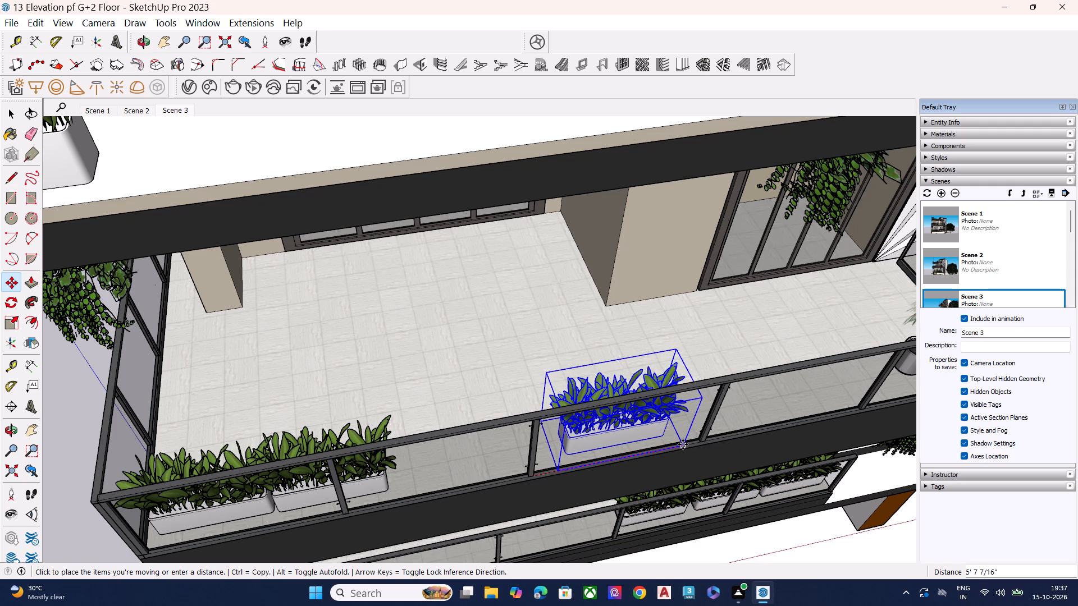
click(677, 447)
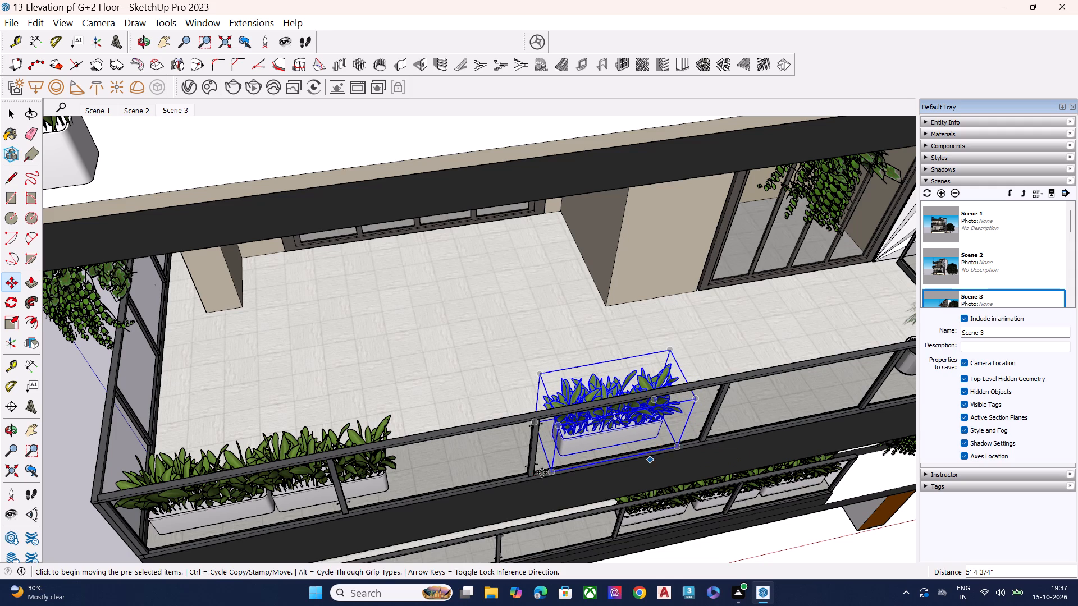
key(space)
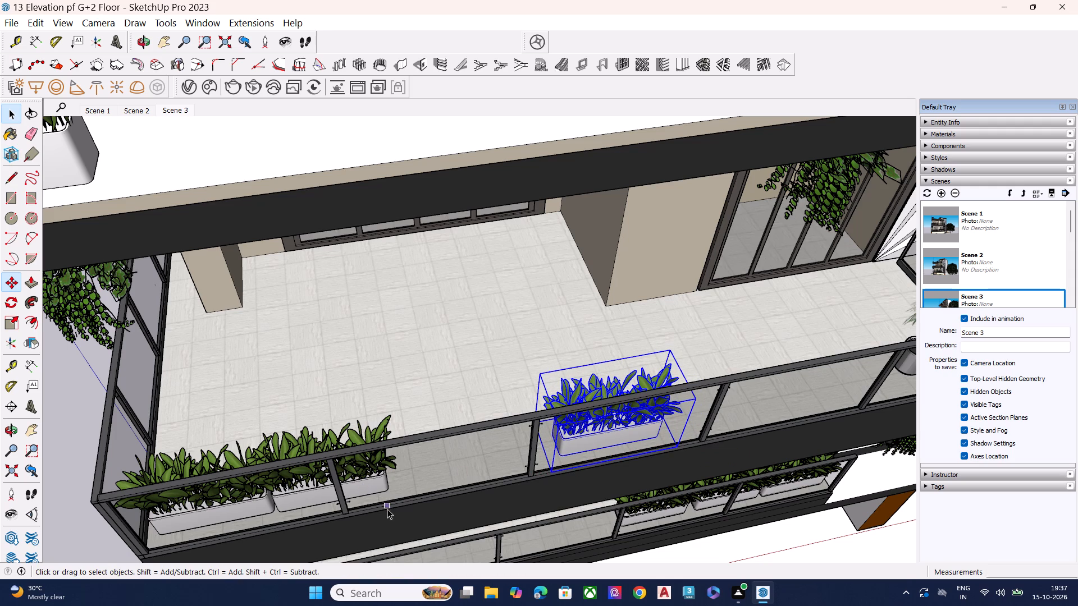
Move the upper balcony's middle planter box about 1' 11 9/16" along the railing, away from the corner box.
click(300, 452)
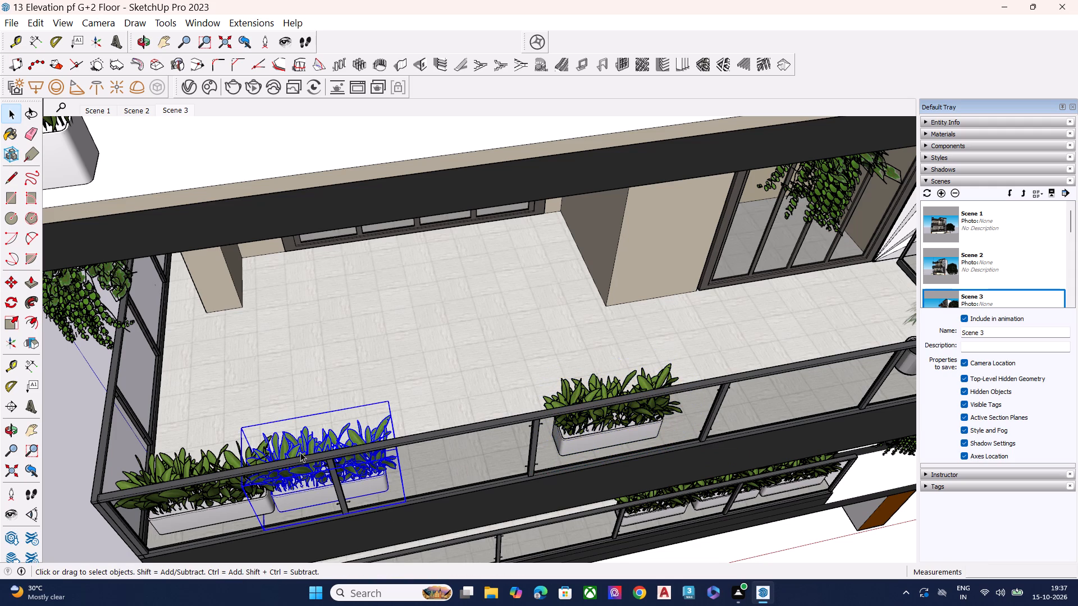
key(m)
click(287, 512)
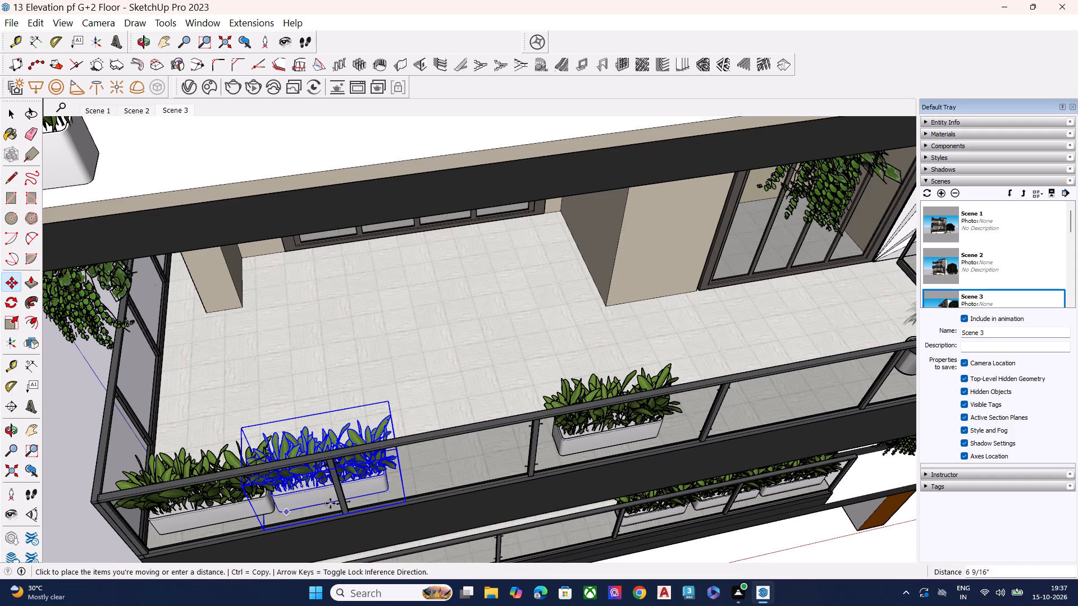
click(349, 502)
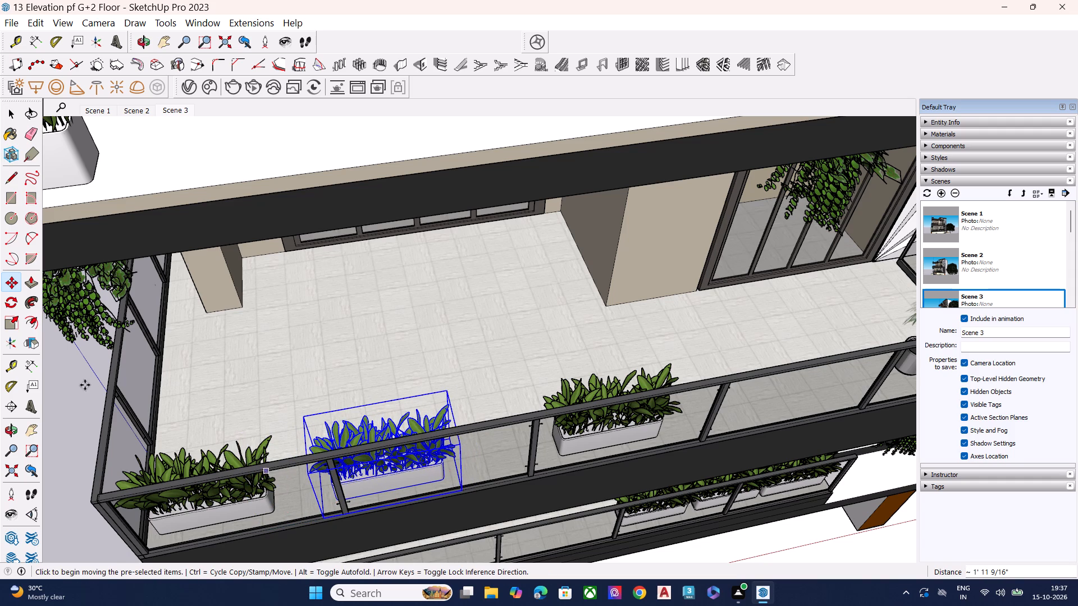
key(space)
text(b)
key(space)
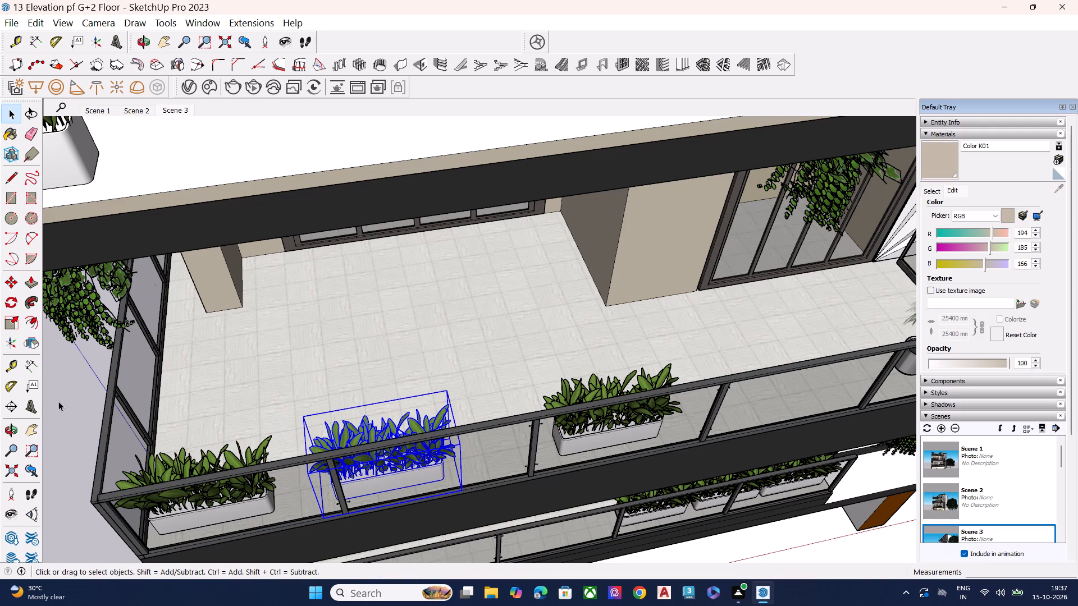
Examine the spacing of the upper balcony's three planter boxes from the front and from the building corner.
scroll(382, 457, down, 8)
middle_drag(366, 452, 318, 273)
scroll(337, 273, up, 3)
scroll(404, 285, down, 2)
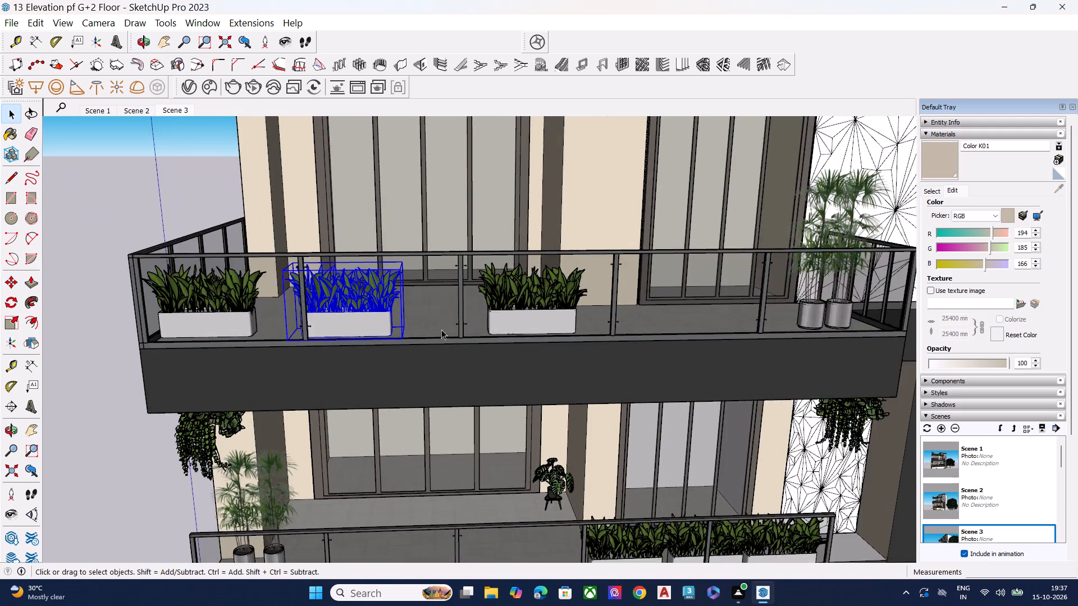
scroll(441, 329, down, 2)
scroll(449, 338, up, 1)
scroll(449, 338, down, 5)
middle_drag(472, 446, 692, 359)
scroll(682, 366, up, 1)
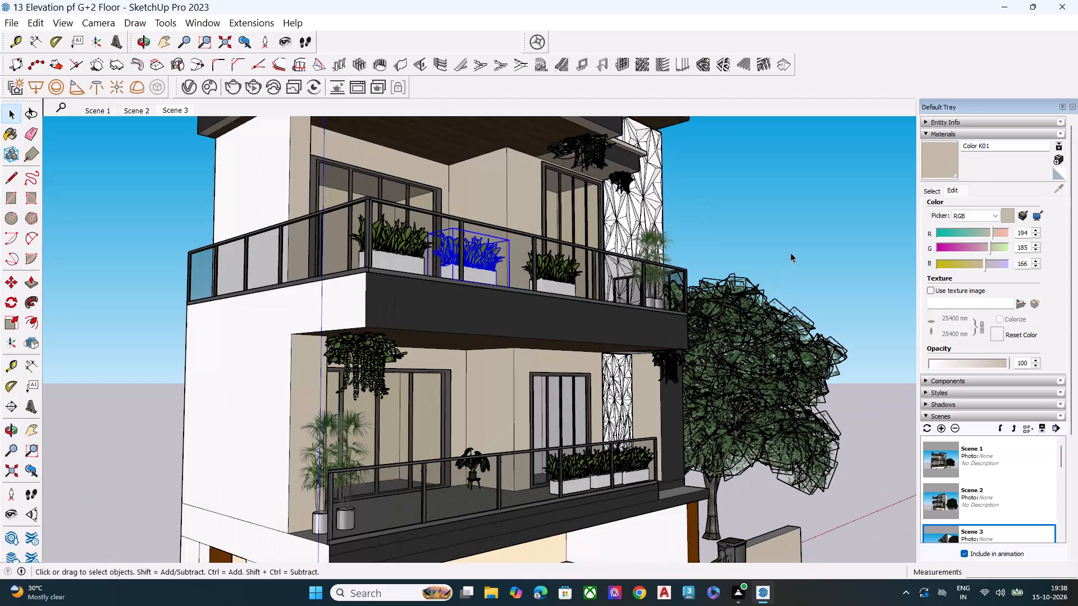
click(791, 251)
key(space)
key(space)
key(space)
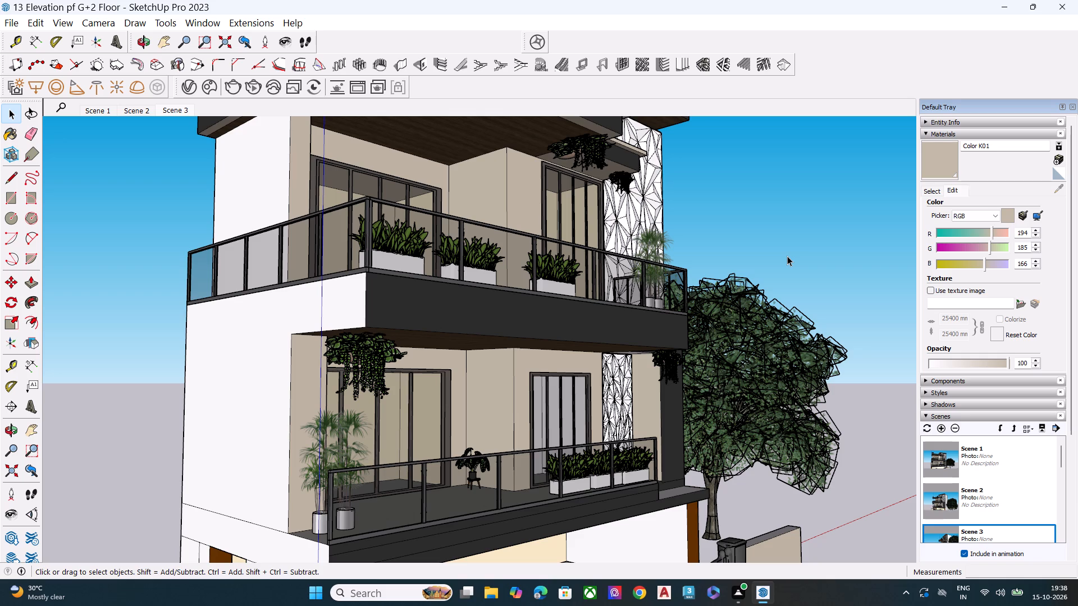
Shift the upper balcony's middle planter box about 7 3/4" along the front railing, toward the potted palms.
scroll(692, 290, down, 2)
middle_drag(707, 304, 479, 366)
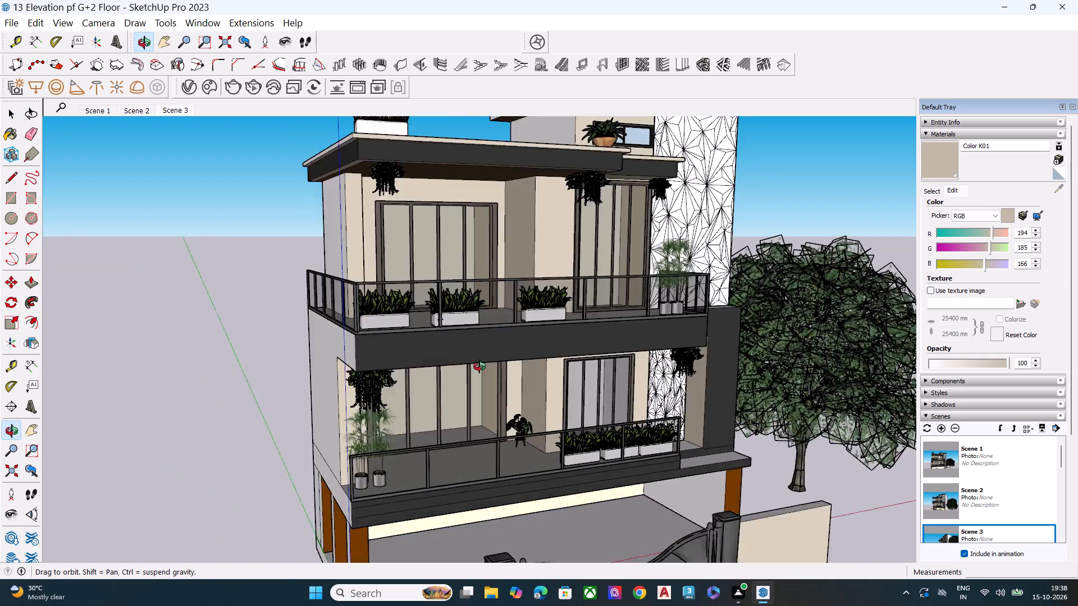
middle_drag(479, 366, 446, 355)
scroll(369, 313, up, 4)
scroll(360, 310, down, 1)
scroll(354, 309, up, 5)
middle_drag(359, 288, 394, 383)
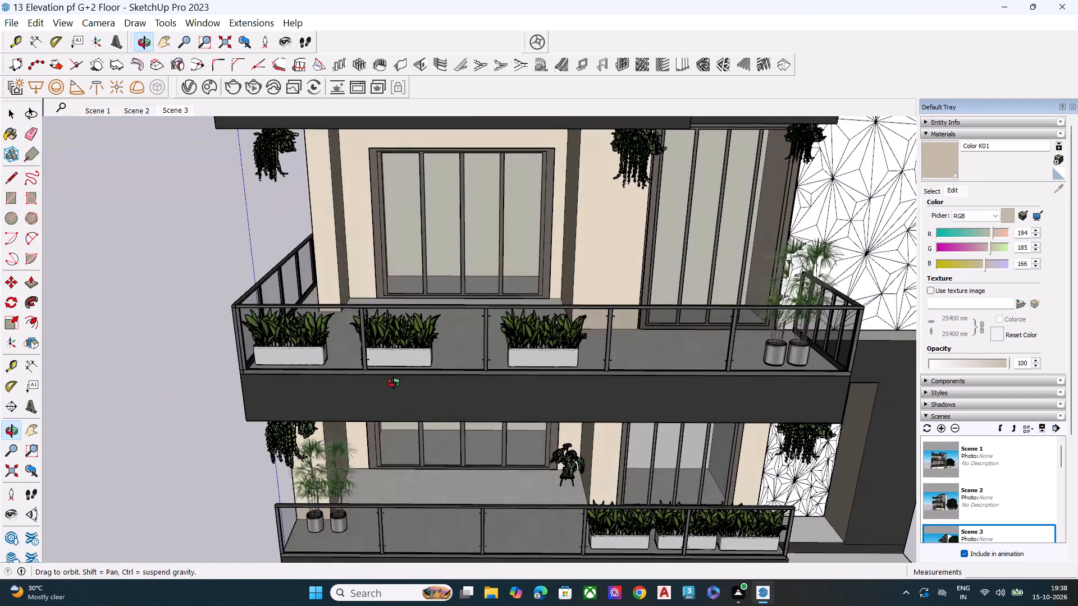
middle_drag(394, 383, 394, 386)
scroll(386, 353, up, 6)
middle_drag(405, 323, 395, 400)
scroll(395, 401, up, 3)
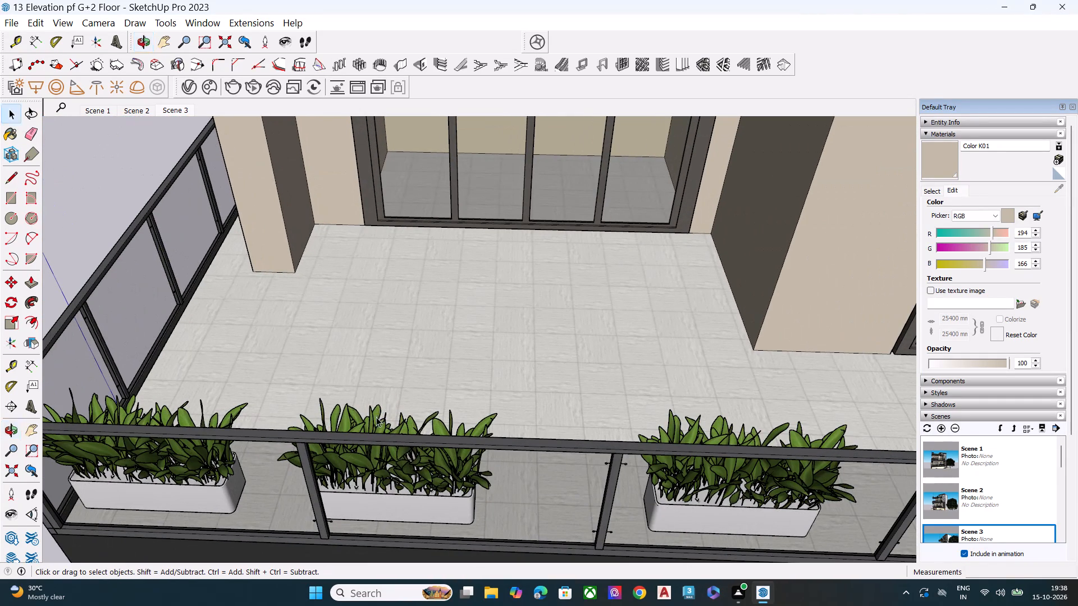
click(376, 417)
key(m)
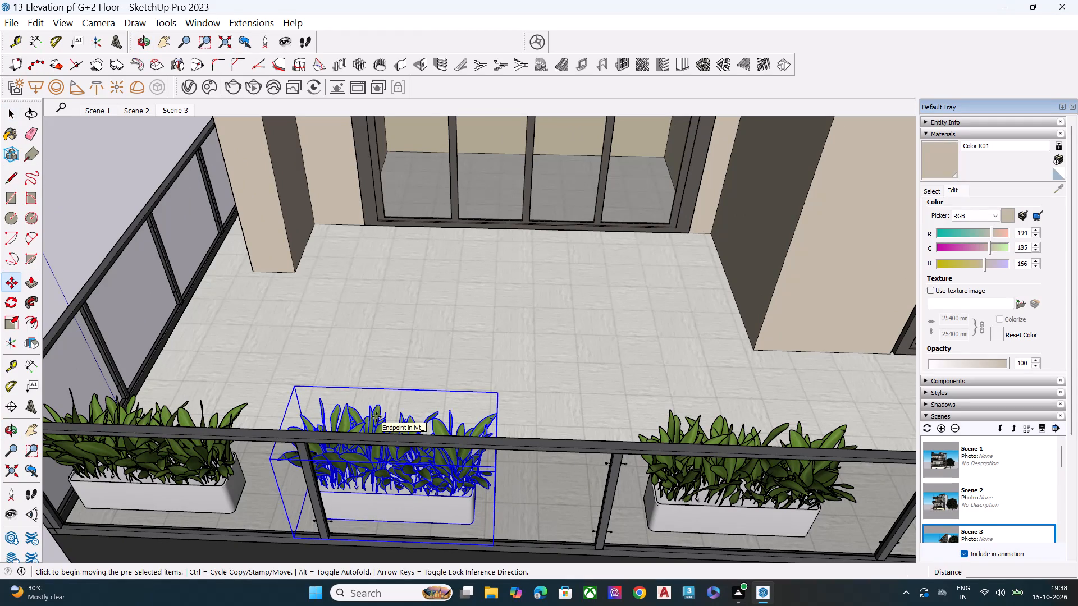
click(291, 536)
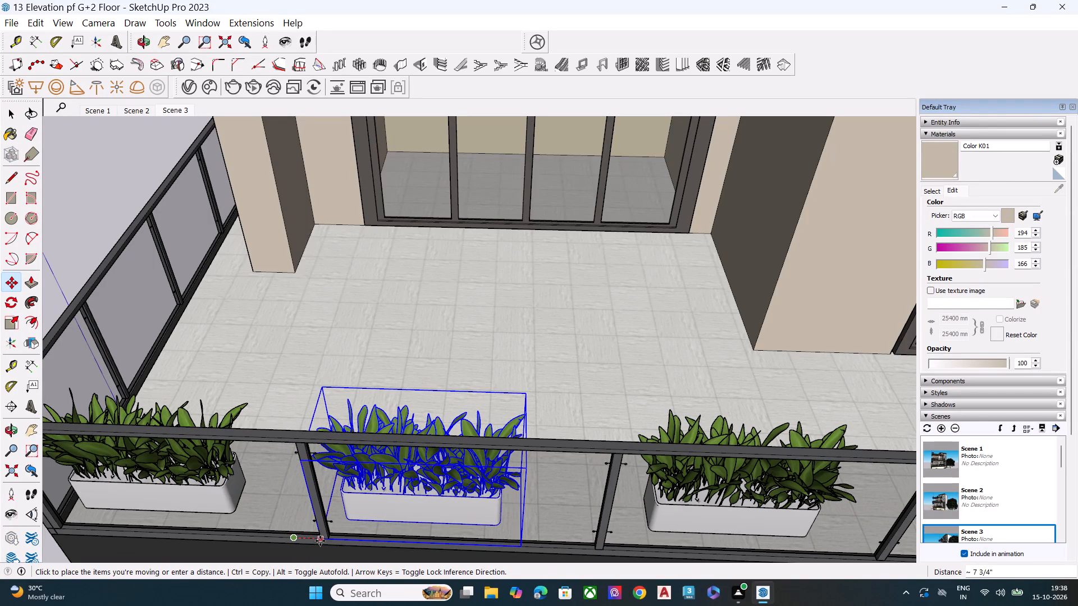
click(320, 541)
key(space)
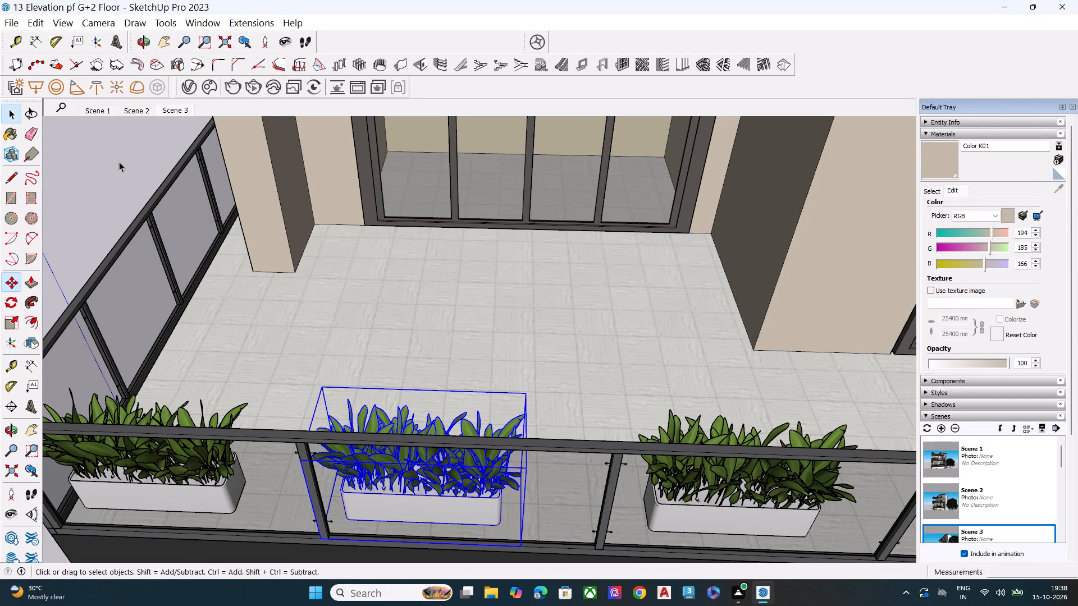
key(space)
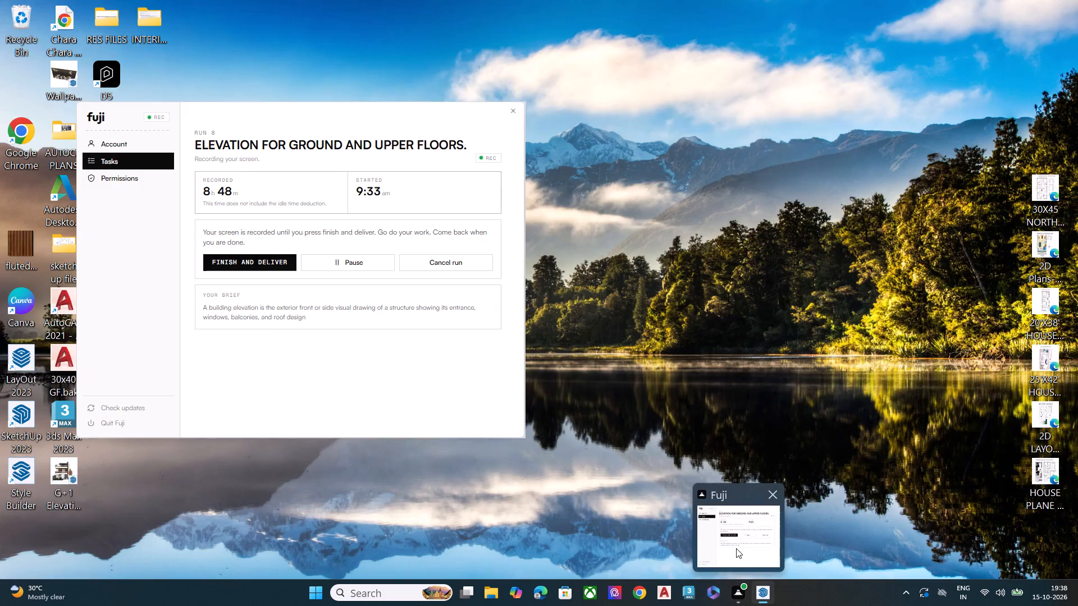
Examine the plants on the balconies and roof slab from above, below and both sides of the front elevation.
scroll(574, 366, down, 3)
scroll(574, 366, up, 1)
scroll(574, 366, down, 4)
scroll(403, 397, down, 4)
scroll(403, 397, up, 1)
middle_drag(602, 479, 472, 371)
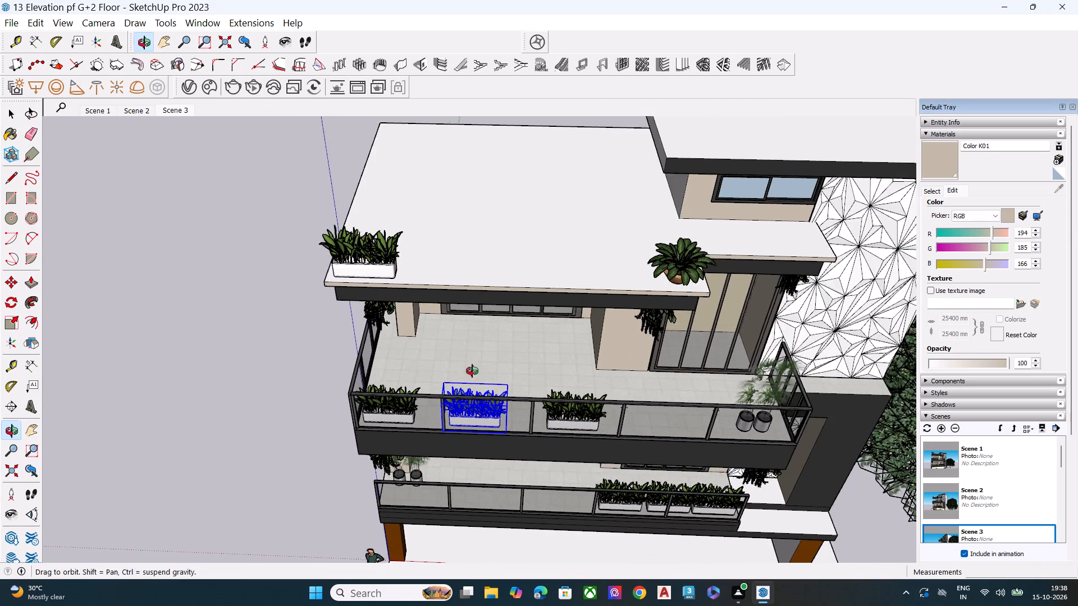
middle_drag(472, 371, 427, 309)
scroll(456, 350, down, 1)
scroll(456, 350, up, 1)
scroll(456, 350, down, 8)
scroll(419, 430, up, 1)
middle_drag(419, 430, 378, 343)
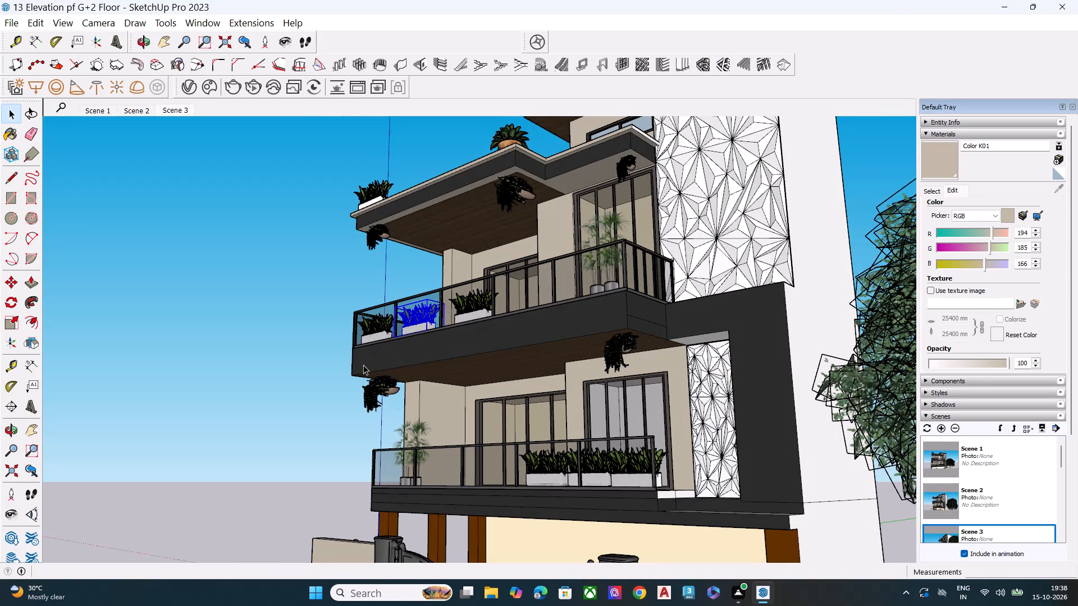
click(302, 408)
scroll(432, 405, down, 1)
middle_drag(612, 467, 890, 472)
double_click(758, 287)
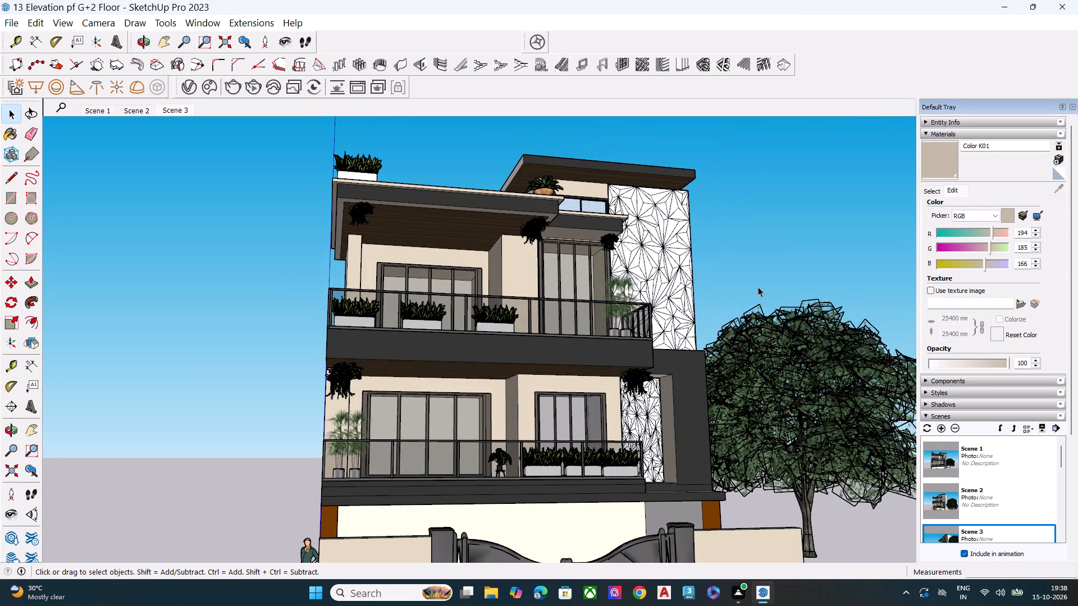
scroll(622, 293, up, 11)
middle_drag(620, 318, 563, 490)
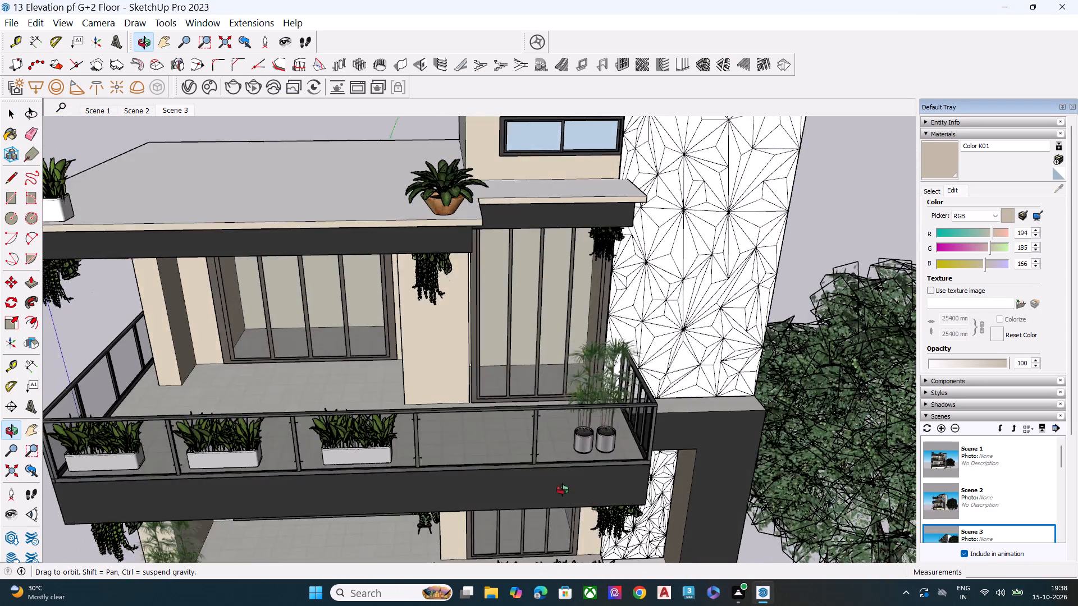
middle_drag(563, 490, 491, 483)
scroll(412, 288, up, 6)
scroll(446, 259, down, 5)
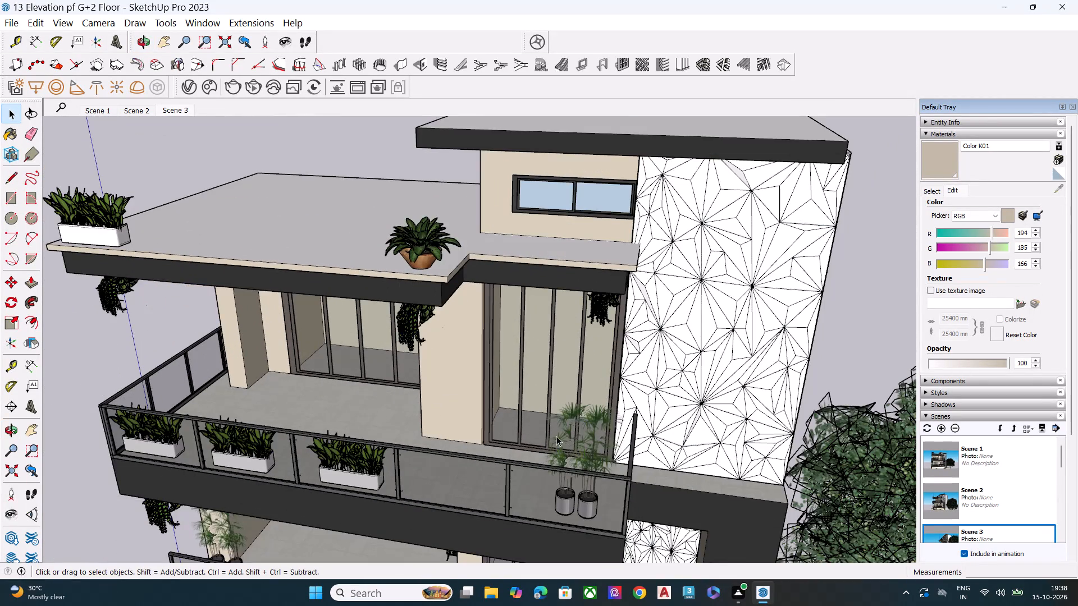
middle_drag(556, 436, 532, 273)
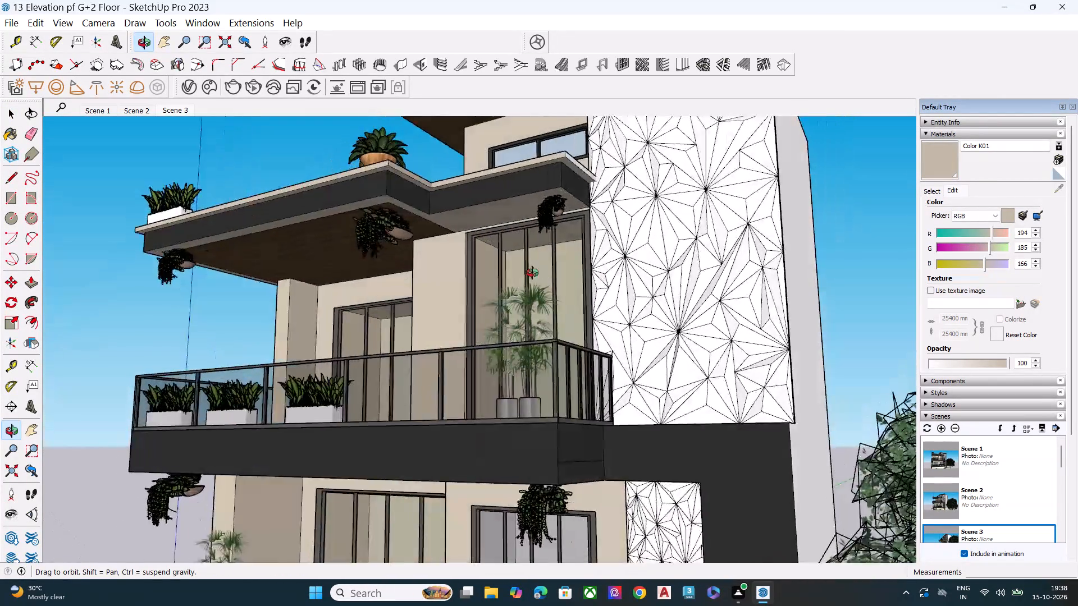
middle_drag(532, 273, 759, 290)
middle_drag(404, 288, 464, 318)
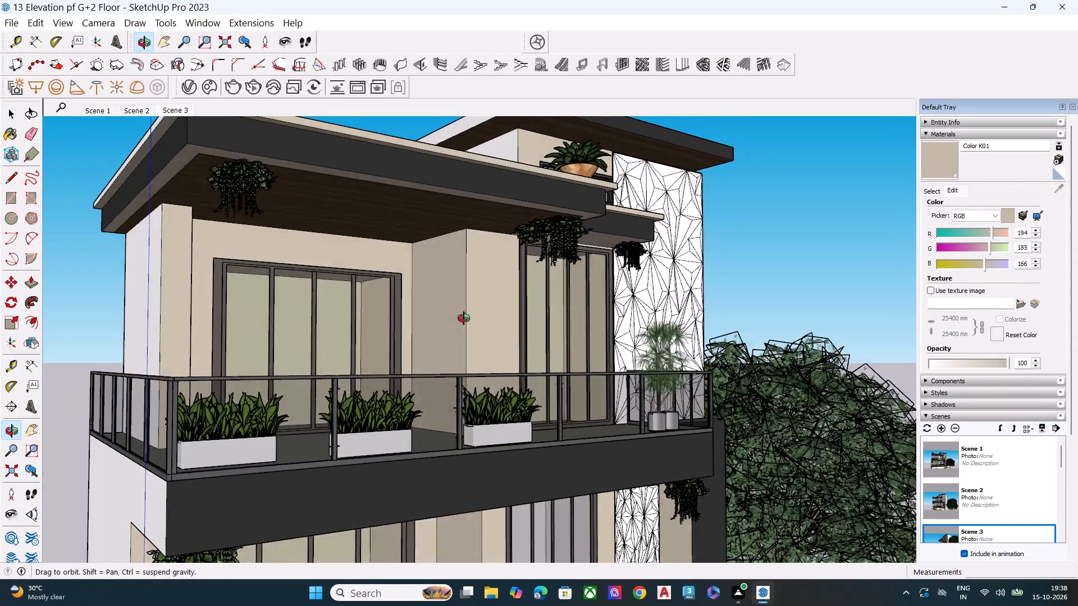
middle_drag(464, 318, 310, 372)
middle_drag(637, 417, 637, 439)
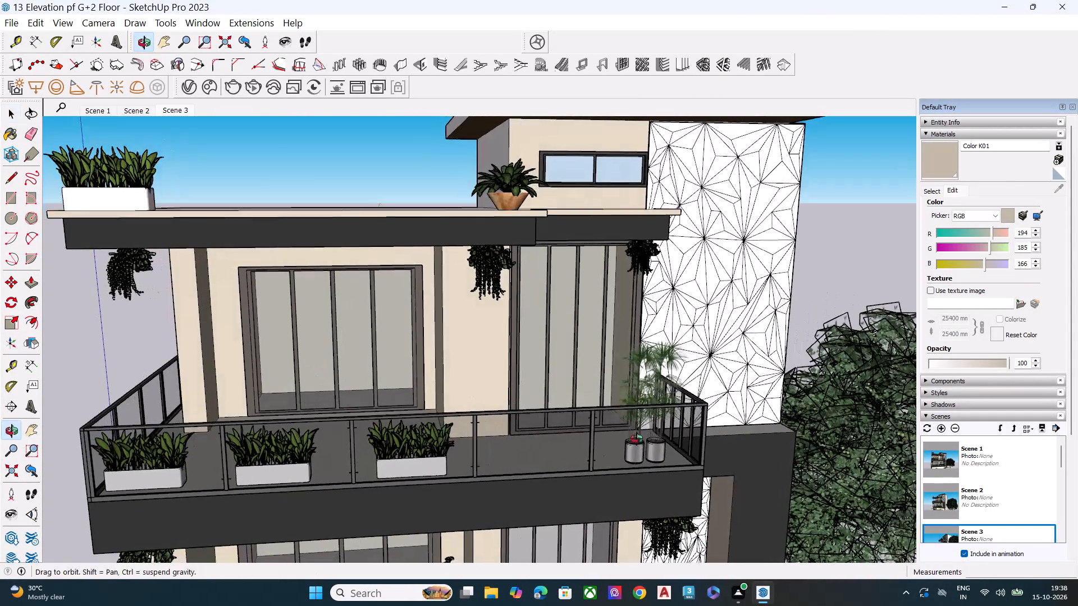
middle_drag(637, 439, 631, 458)
scroll(441, 181, down, 10)
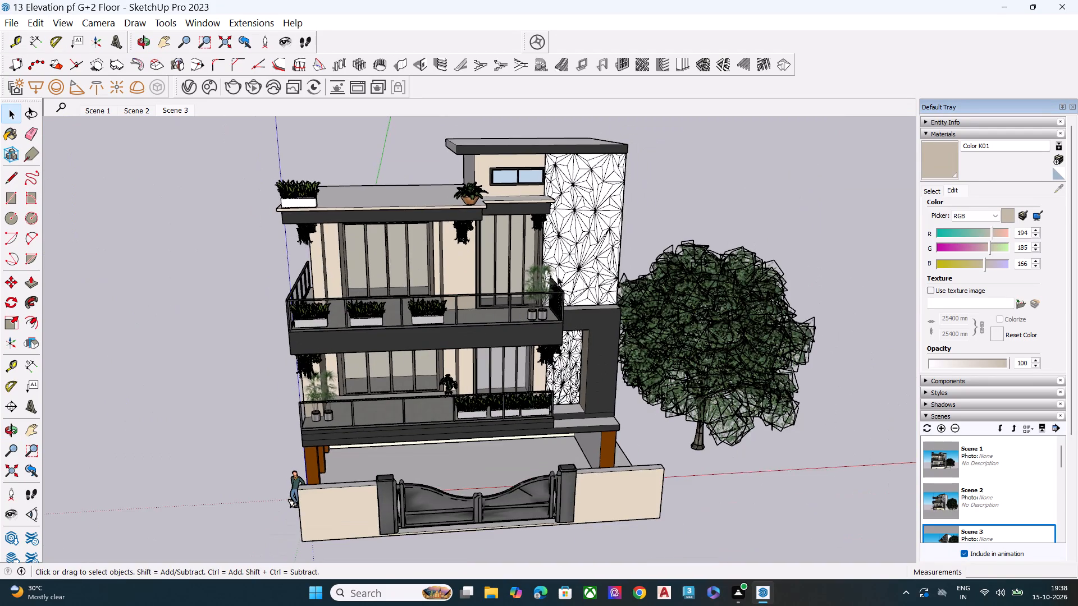
Delete the planter box standing on the outer corner of the roof slab above the upper balcony.
middle_drag(619, 293, 683, 188)
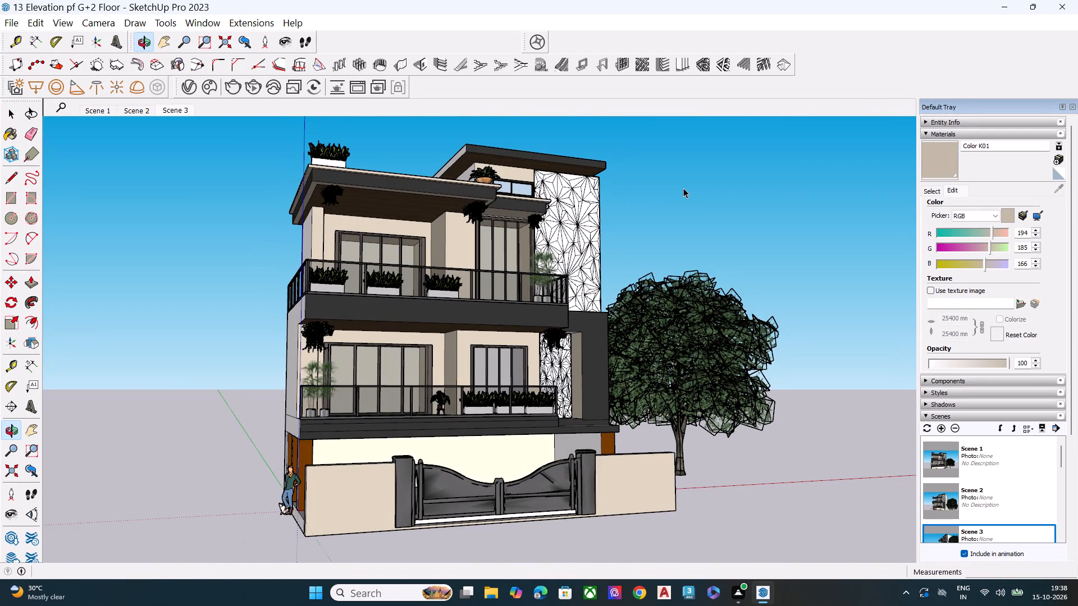
click(325, 157)
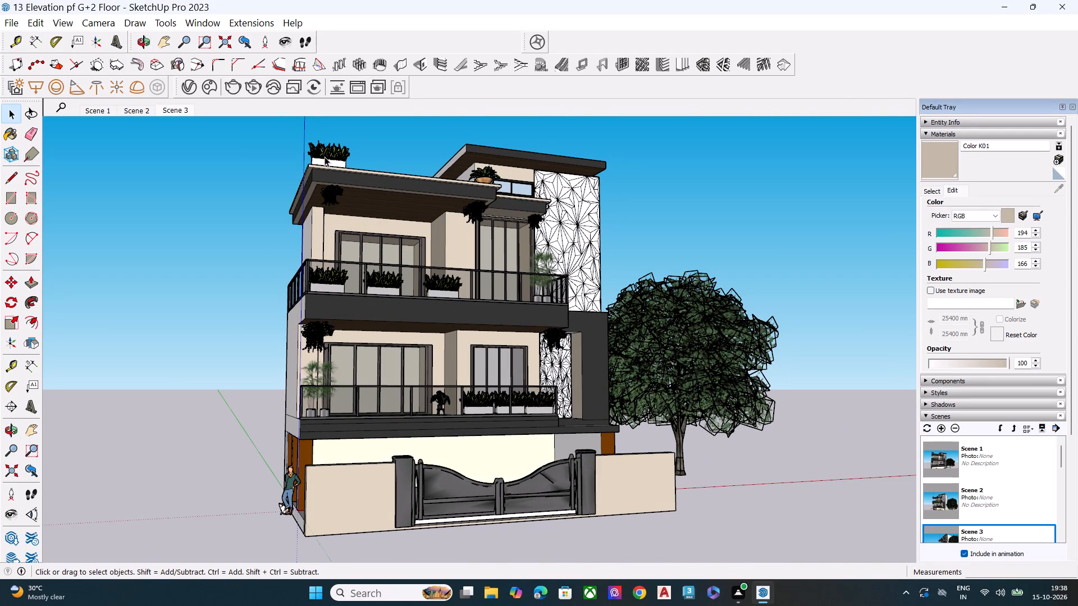
key(Delete)
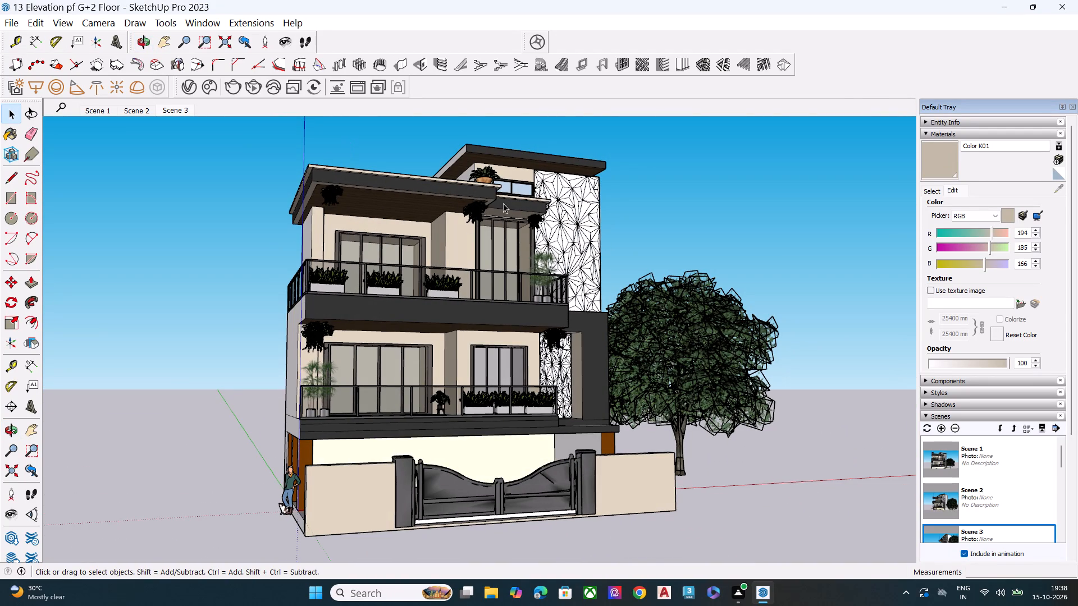
Copy the terracotta potted plant on the roof slab about 19' 9 1/2" along the front edge to the slab's outer corner.
scroll(500, 167, up, 7)
click(481, 179)
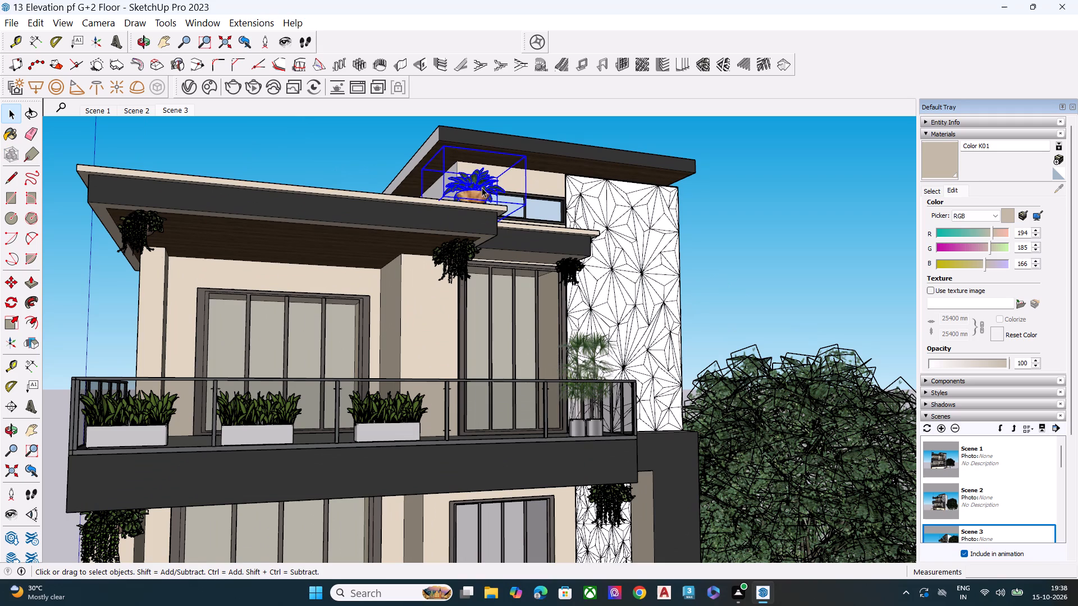
key(m)
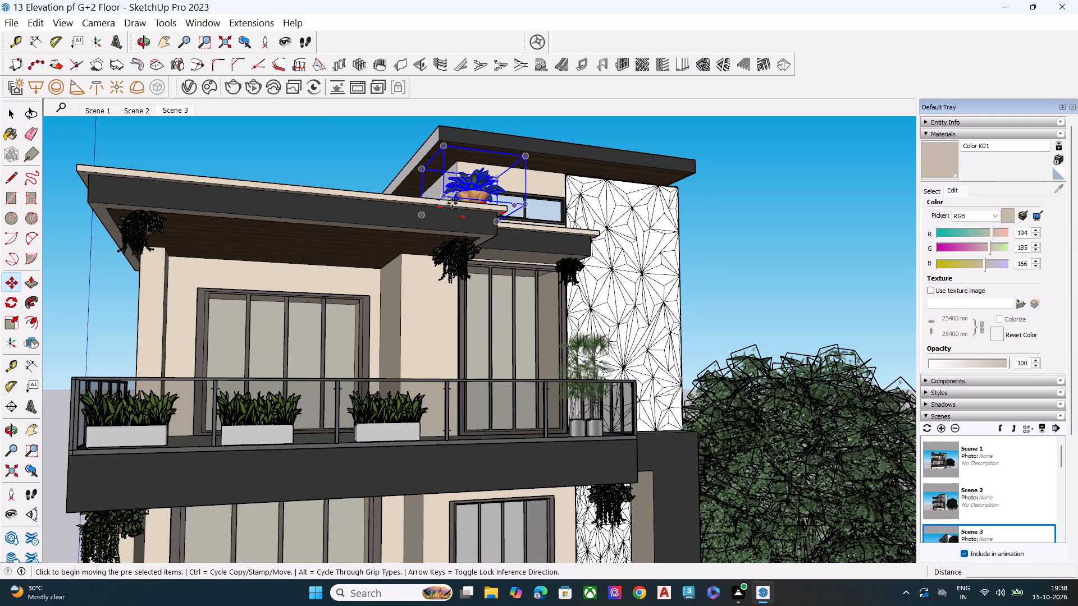
click(508, 205)
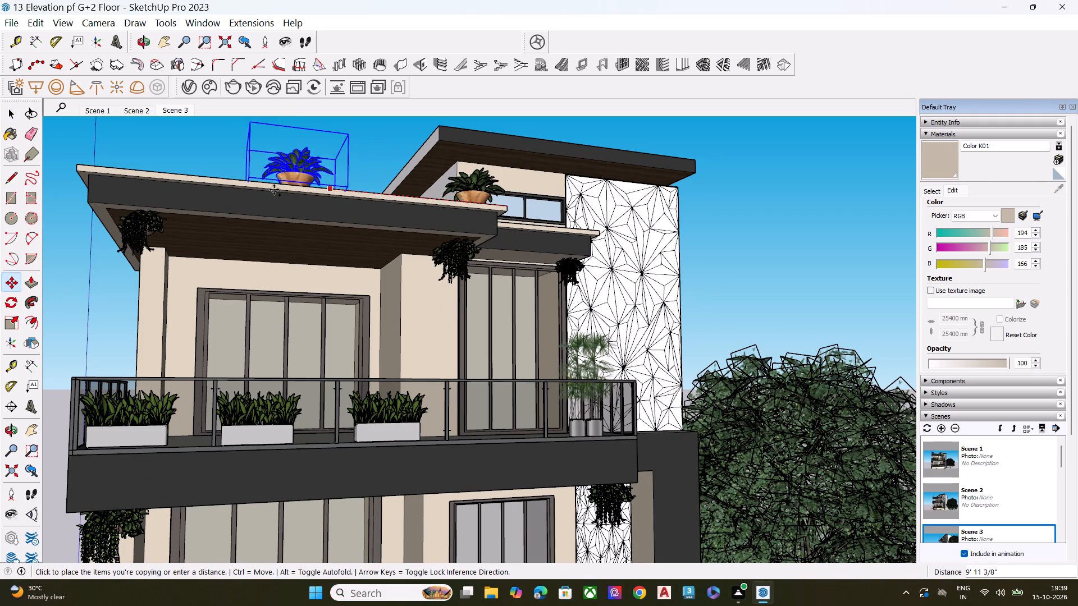
scroll(145, 158, down, 1)
scroll(144, 158, up, 3)
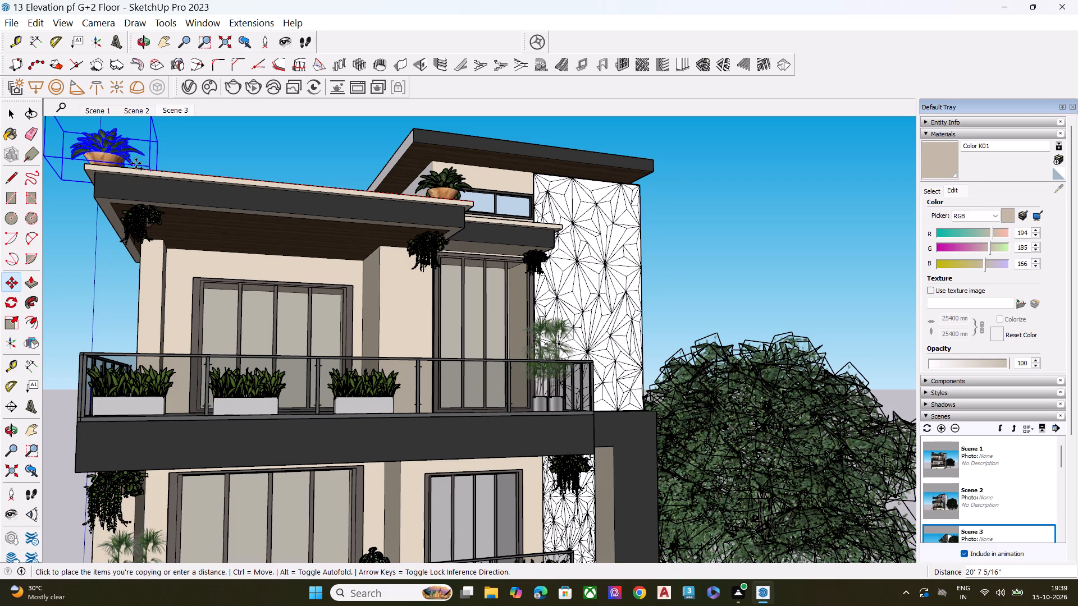
click(151, 163)
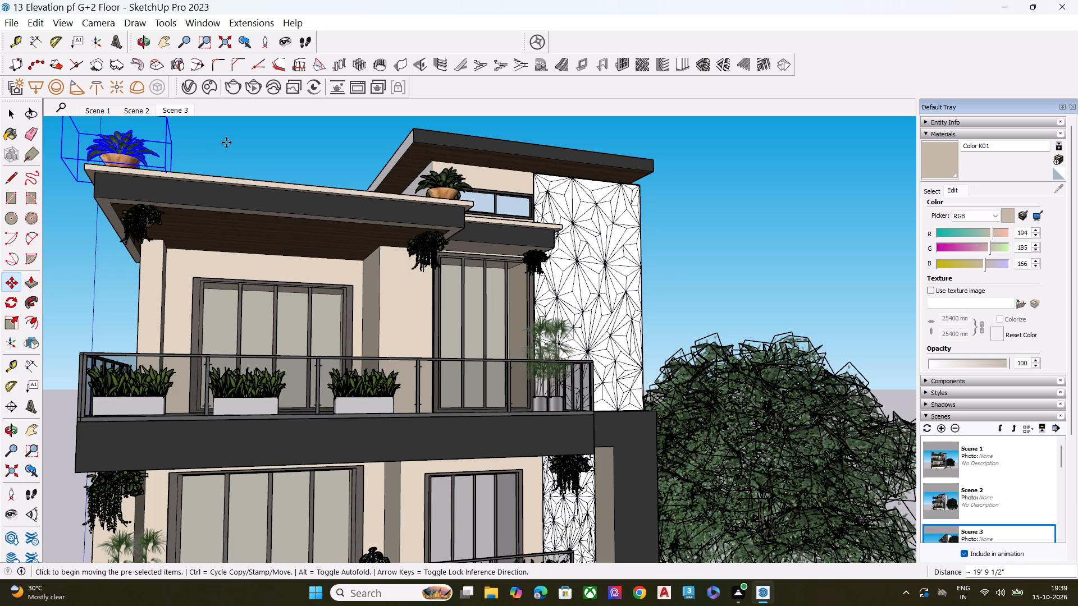
key(space)
click(200, 160)
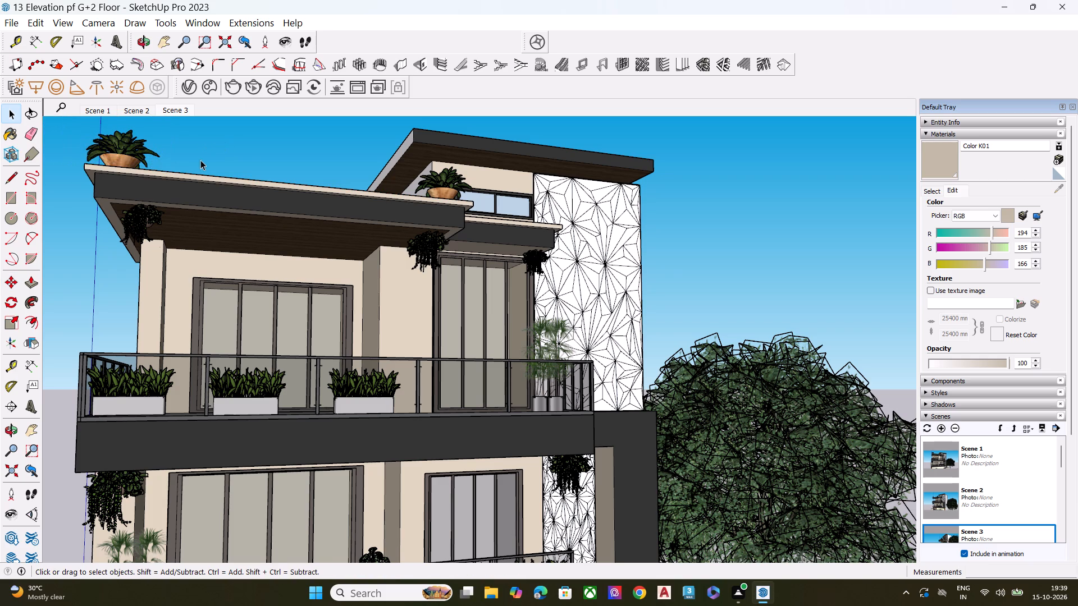
Examine the roof slab's two potted plants and the whole elevation from above and from both sides of the front.
scroll(427, 192, down, 7)
middle_drag(462, 299, 503, 355)
scroll(504, 354, down, 1)
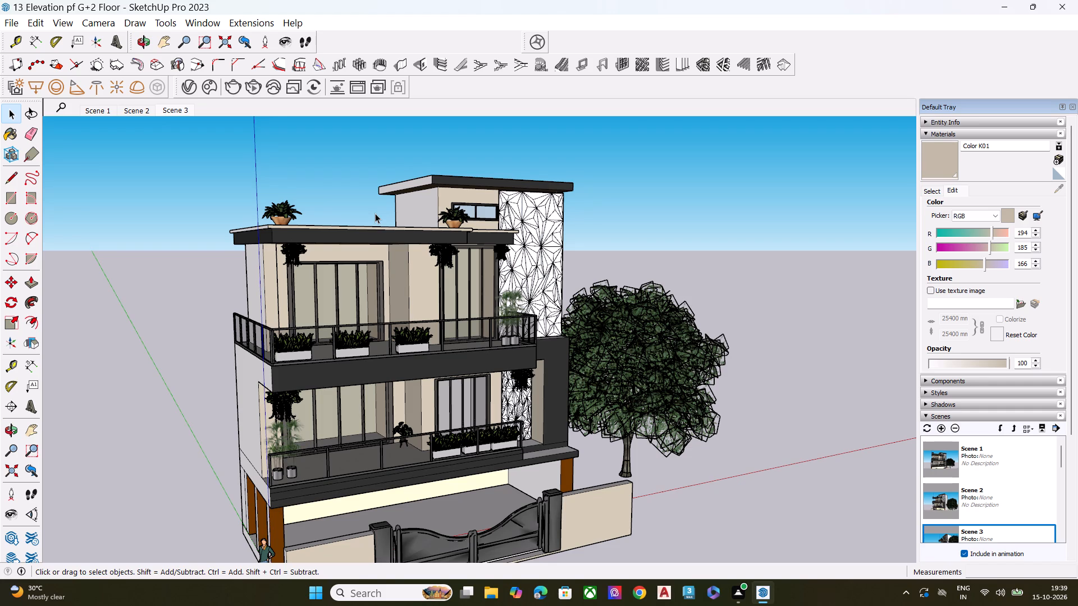
scroll(443, 214, down, 7)
click(614, 231)
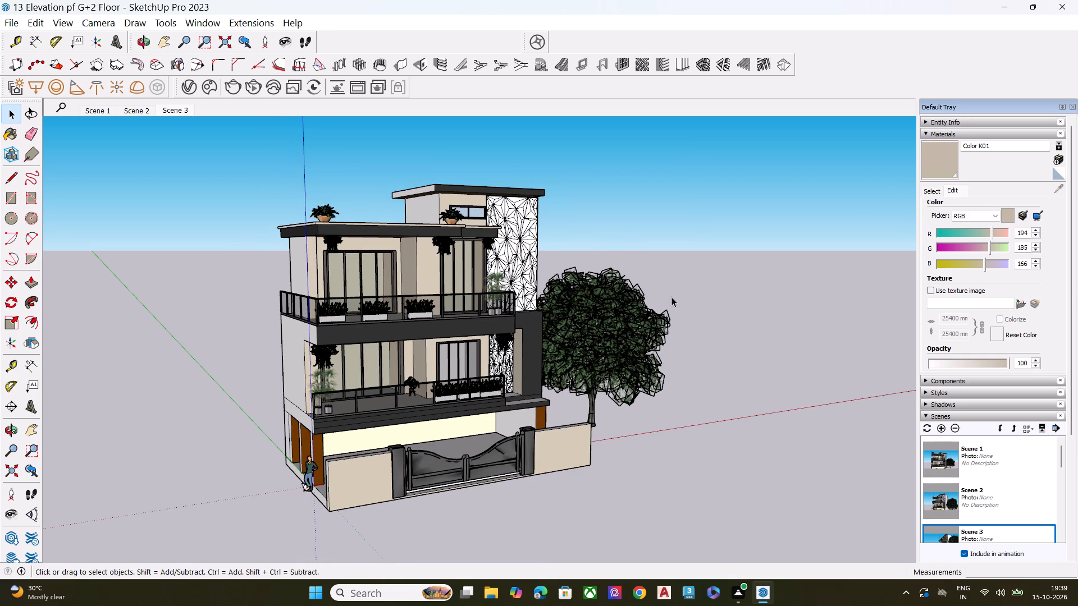
middle_drag(665, 296, 414, 306)
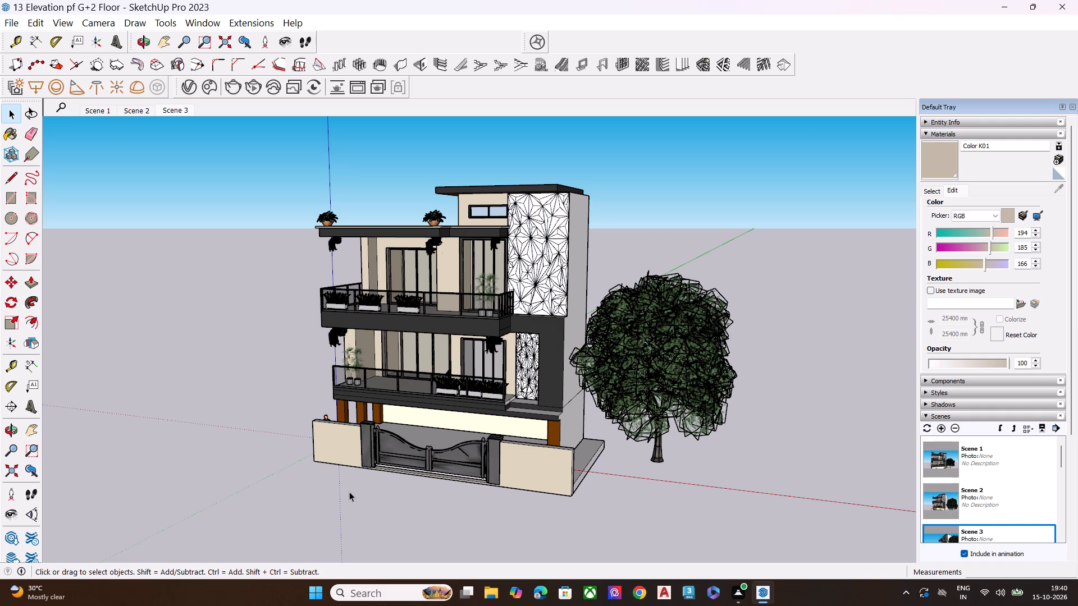
middle_drag(368, 455, 381, 398)
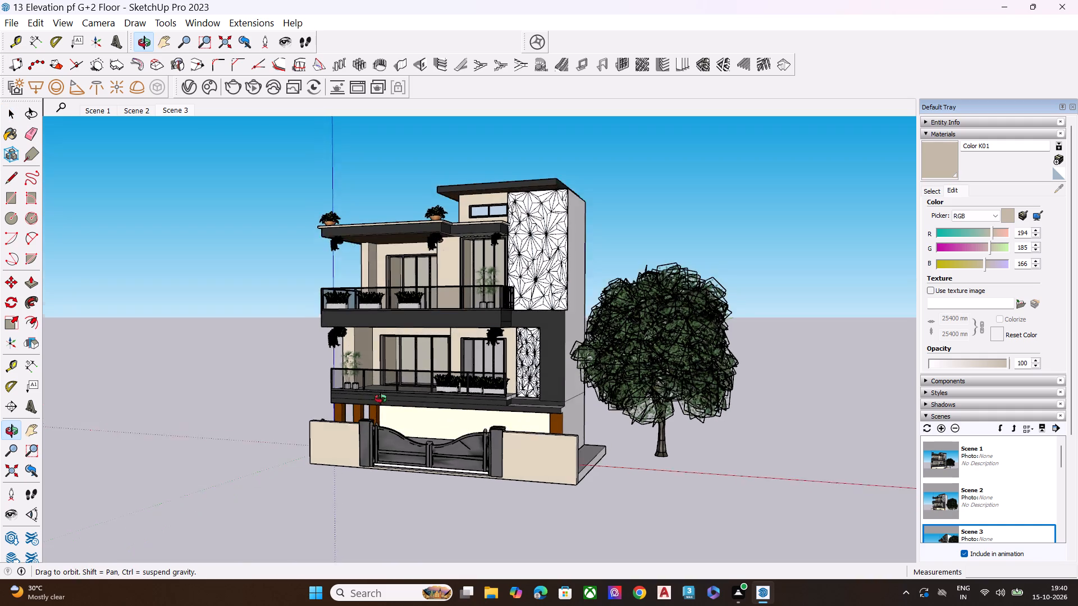
Examine the lower balcony's narrower window and the adjoining patterned wall up close from several angles.
middle_drag(381, 398, 593, 370)
scroll(571, 370, up, 9)
scroll(478, 334, up, 1)
scroll(478, 334, down, 3)
scroll(478, 334, up, 2)
scroll(478, 334, down, 1)
scroll(478, 334, up, 4)
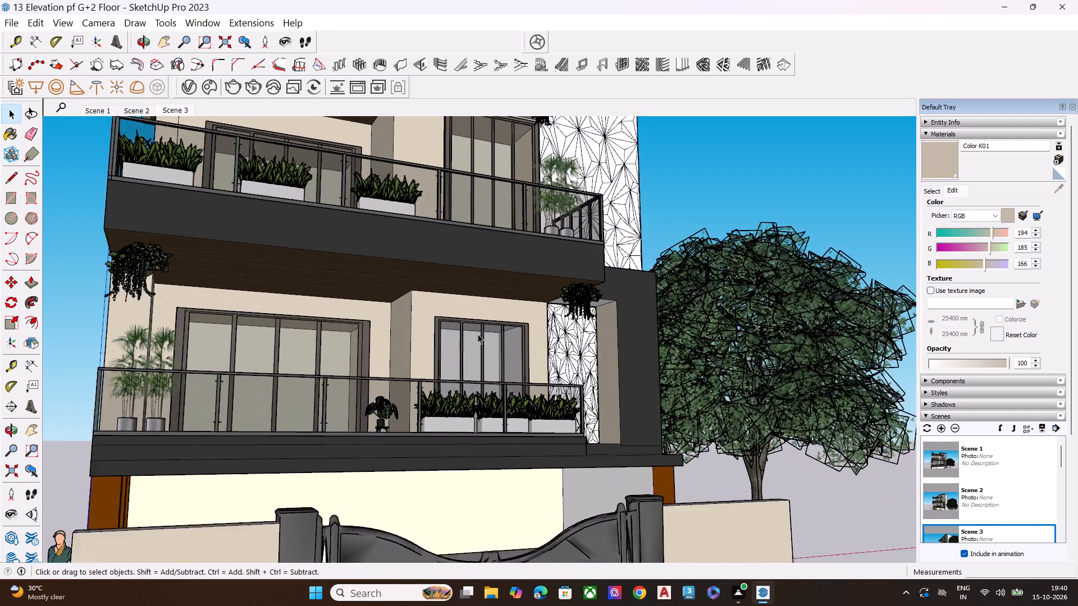
scroll(478, 334, up, 4)
scroll(478, 334, down, 2)
scroll(478, 334, up, 9)
scroll(478, 335, down, 1)
scroll(478, 335, up, 5)
scroll(478, 335, down, 1)
scroll(478, 335, up, 4)
scroll(478, 335, down, 3)
scroll(478, 335, up, 5)
scroll(478, 335, down, 1)
scroll(478, 335, up, 5)
middle_drag(478, 342, 482, 329)
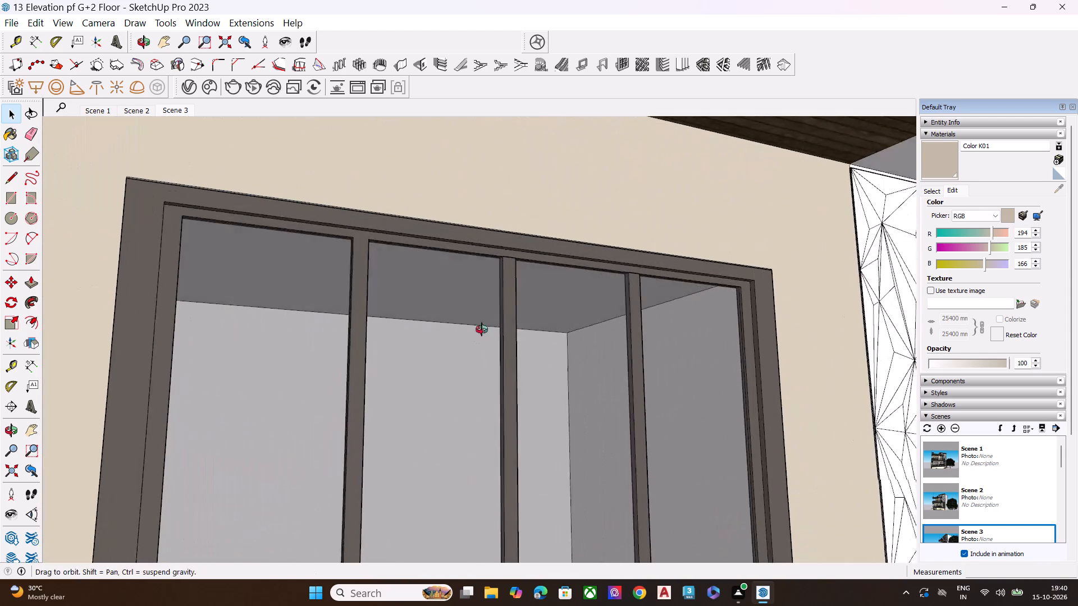
middle_drag(482, 329, 271, 310)
scroll(448, 302, down, 5)
middle_drag(588, 326, 480, 353)
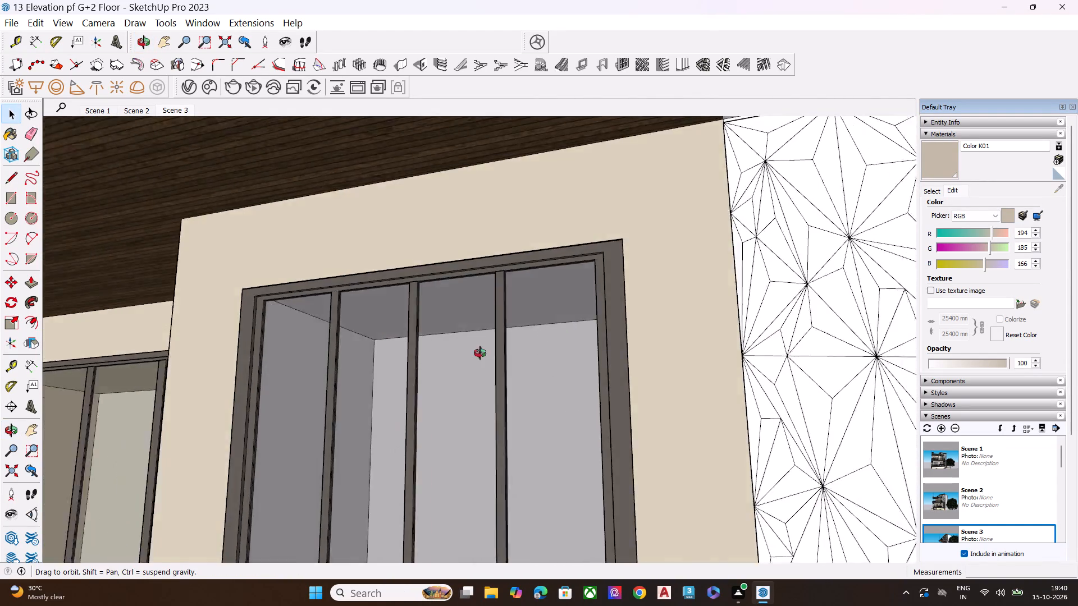
middle_drag(480, 353, 388, 383)
scroll(397, 378, up, 2)
scroll(471, 347, down, 6)
scroll(504, 348, up, 1)
scroll(504, 348, down, 2)
scroll(532, 341, up, 1)
scroll(536, 328, down, 6)
scroll(540, 330, up, 1)
scroll(540, 330, down, 1)
scroll(540, 330, up, 1)
scroll(540, 330, down, 4)
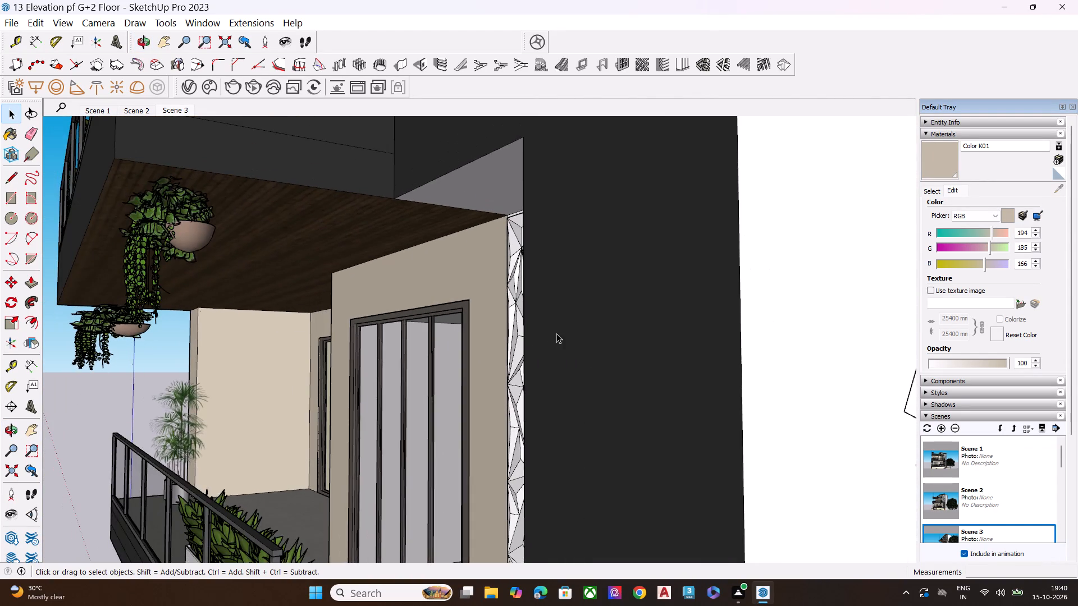
scroll(501, 331, down, 10)
scroll(399, 452, up, 9)
Examine the lower balcony's planter boxes, monstera on its stool and wide window from outside the railing.
middle_drag(351, 463, 693, 469)
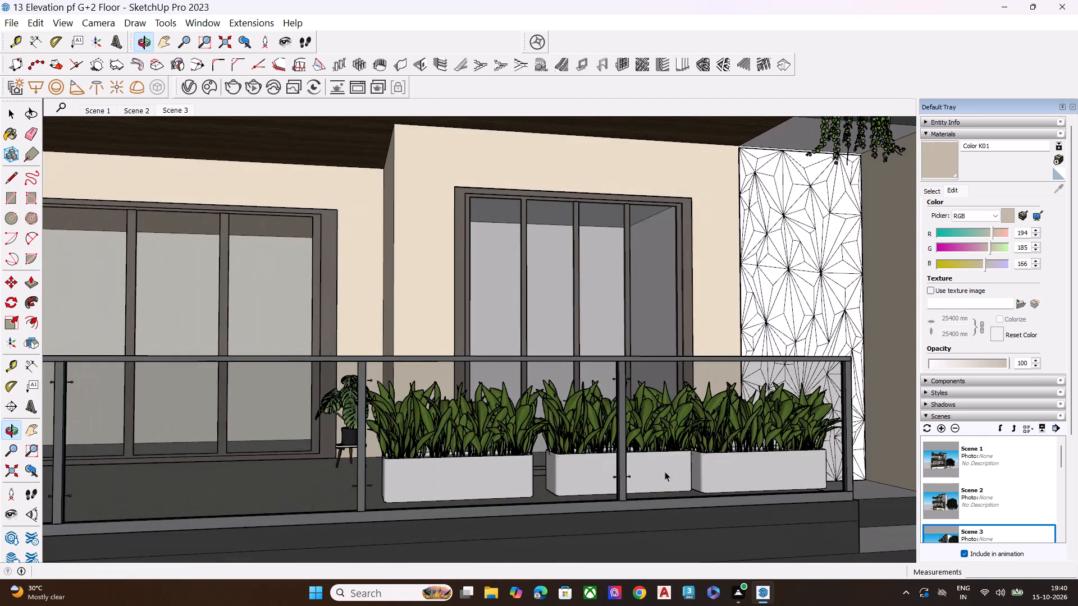
middle_drag(318, 471, 604, 480)
middle_drag(381, 442, 227, 476)
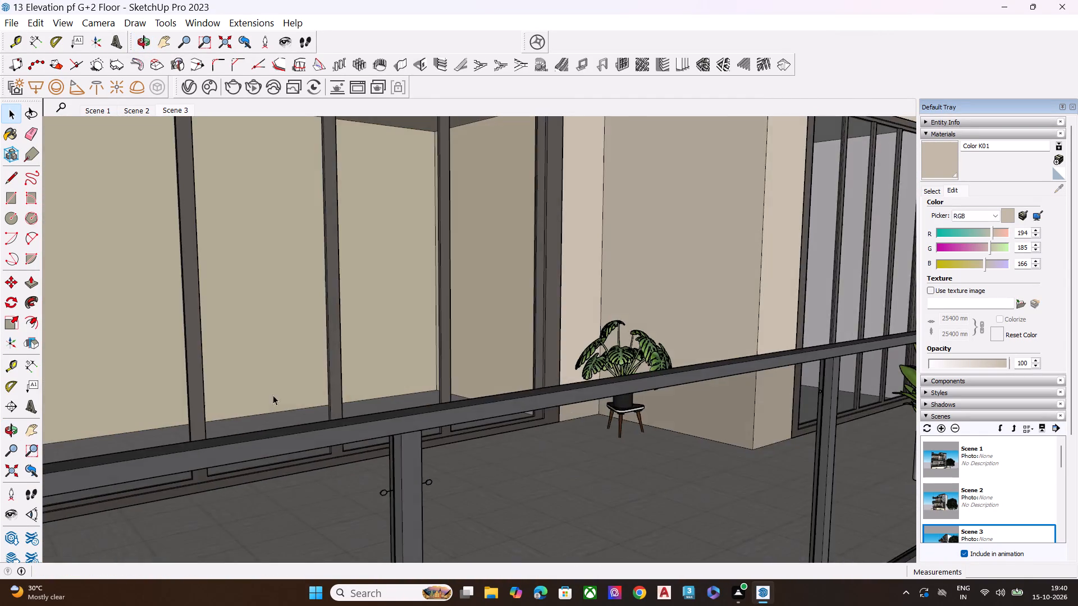
scroll(311, 346, up, 1)
scroll(311, 346, down, 1)
scroll(311, 346, up, 1)
scroll(311, 346, down, 4)
scroll(311, 346, up, 2)
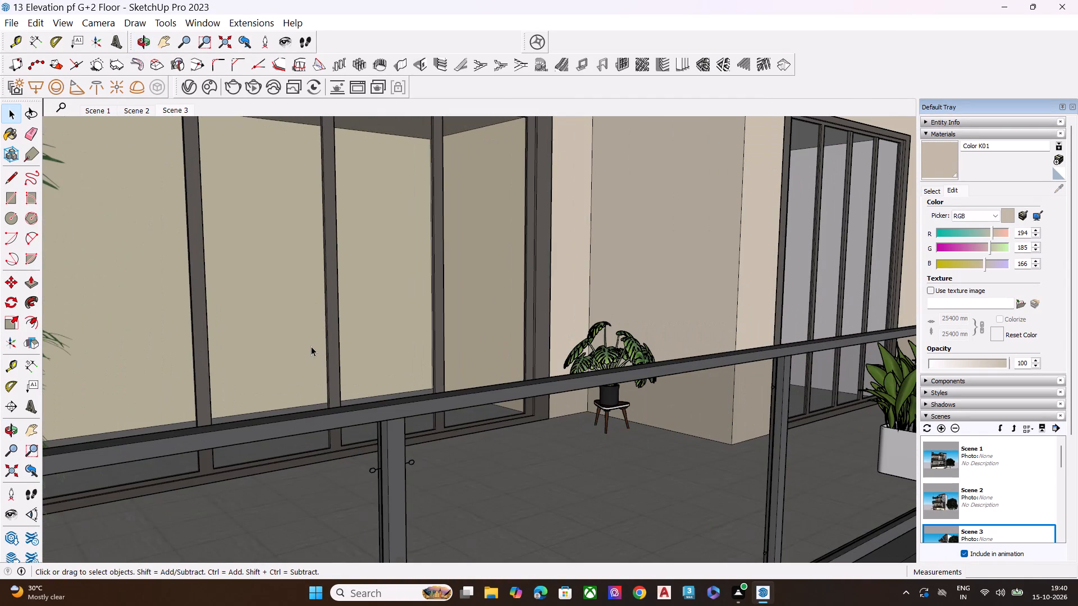
scroll(311, 346, down, 17)
middle_drag(424, 407, 270, 420)
scroll(332, 361, down, 8)
Examine the whole building from the front and tree side, then from the saved Scene 1 view.
middle_drag(384, 415, 283, 403)
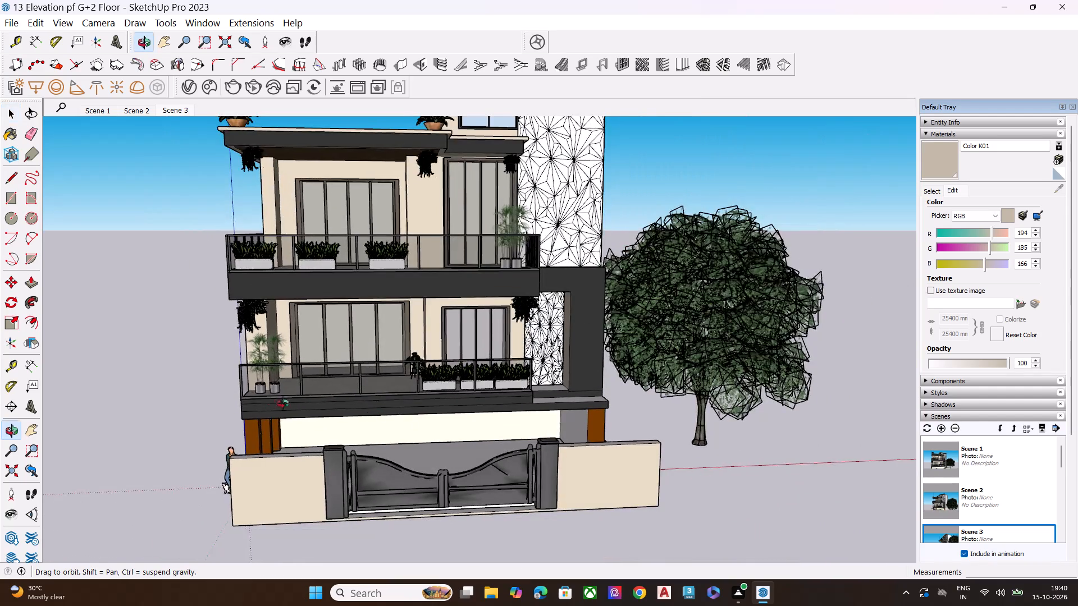
middle_drag(283, 403, 231, 407)
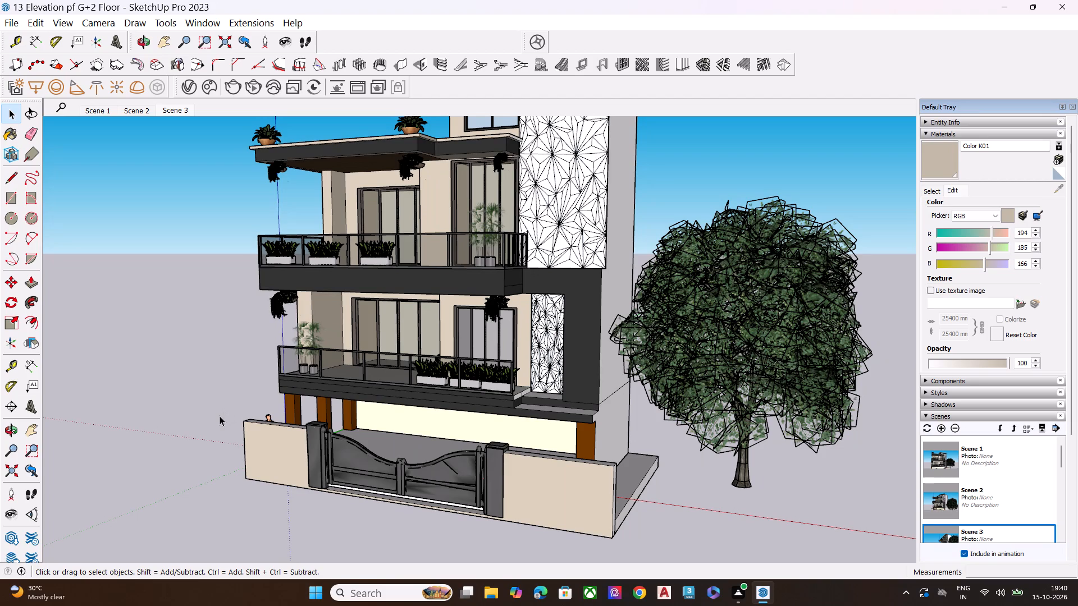
scroll(330, 305, down, 2)
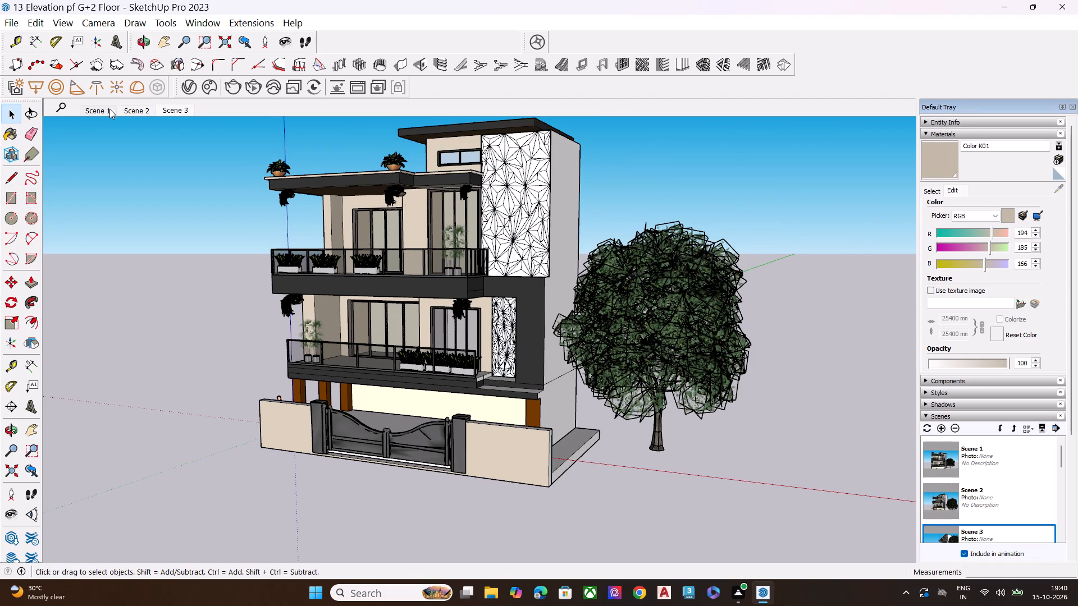
click(109, 109)
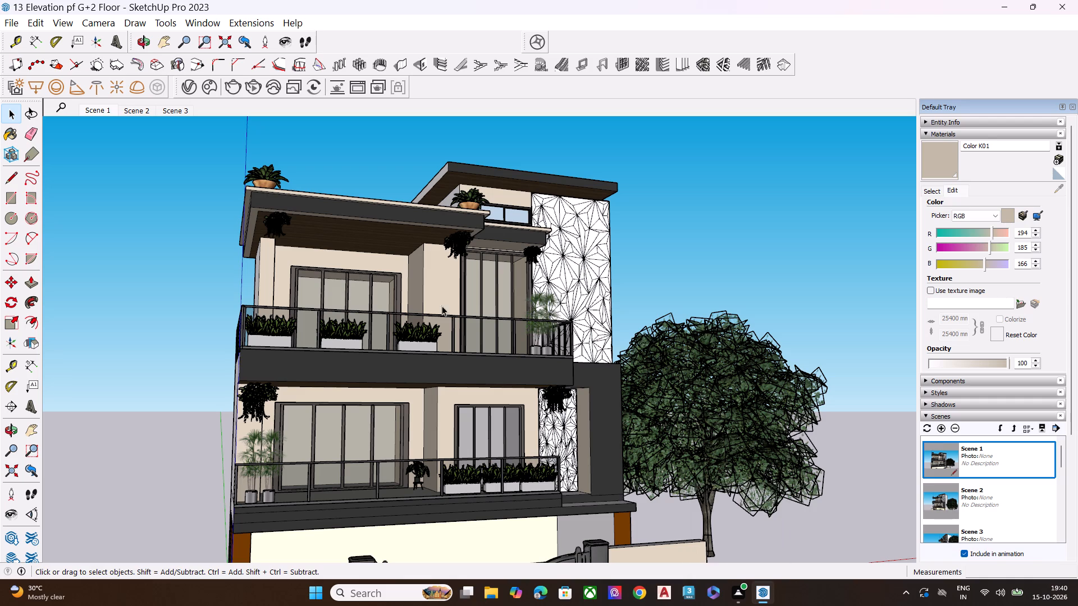
scroll(342, 288, down, 6)
middle_drag(462, 433, 193, 448)
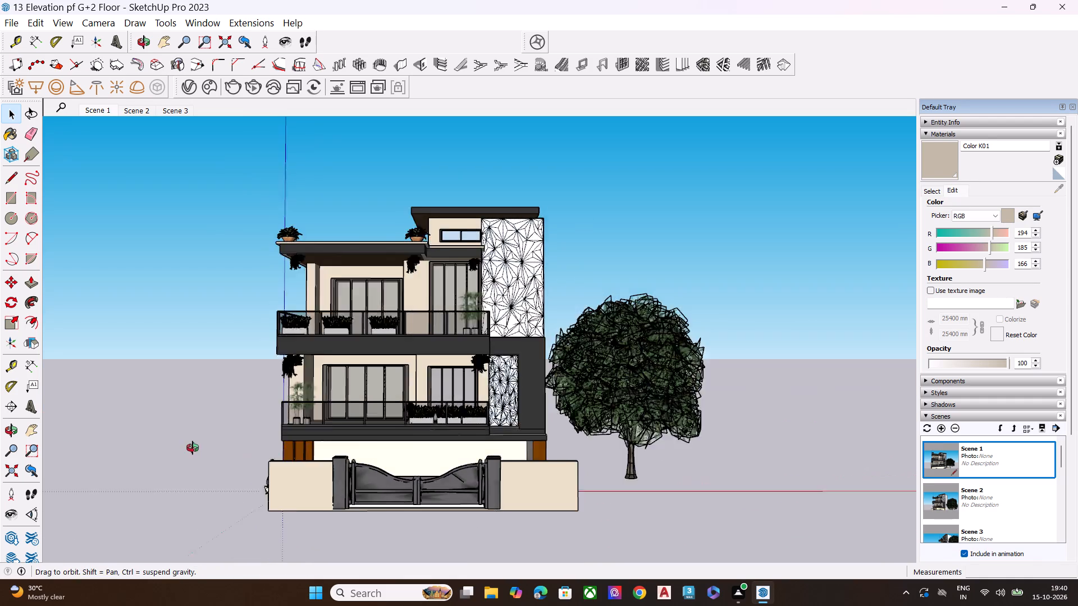
middle_drag(193, 448, 182, 446)
scroll(376, 405, up, 7)
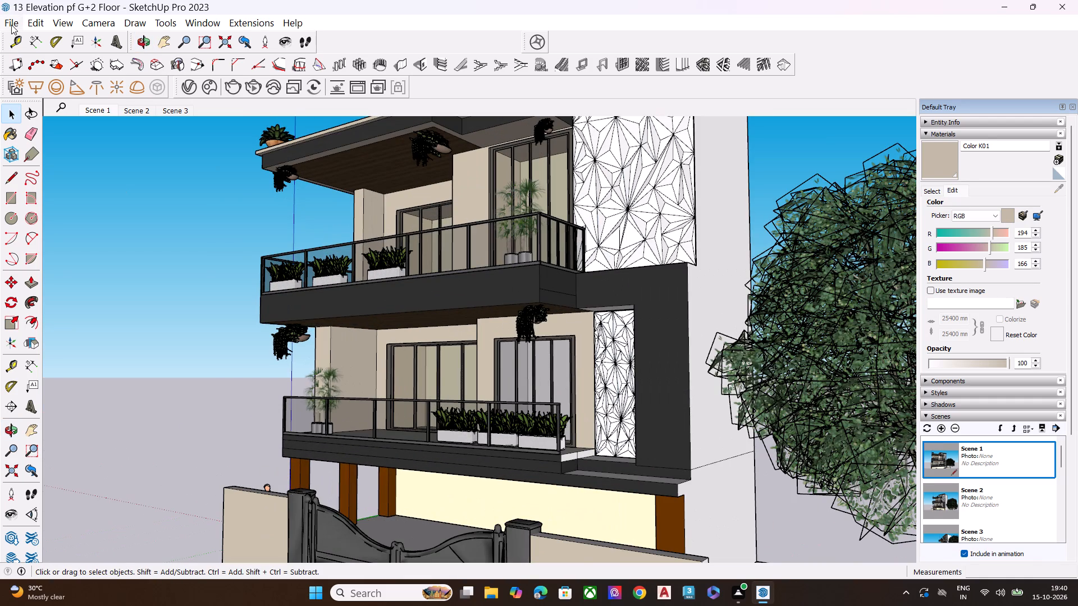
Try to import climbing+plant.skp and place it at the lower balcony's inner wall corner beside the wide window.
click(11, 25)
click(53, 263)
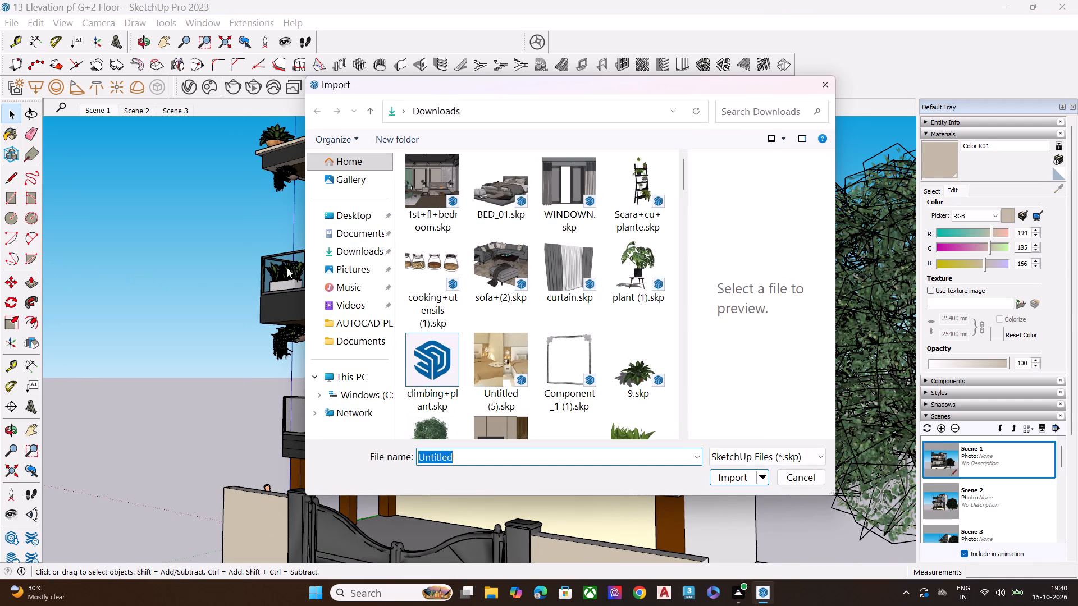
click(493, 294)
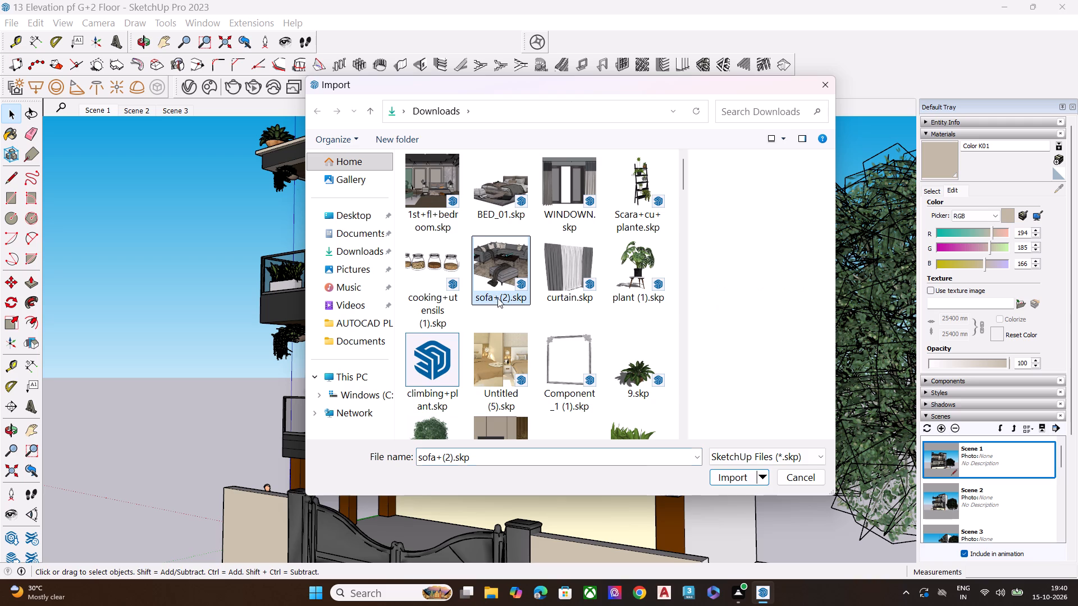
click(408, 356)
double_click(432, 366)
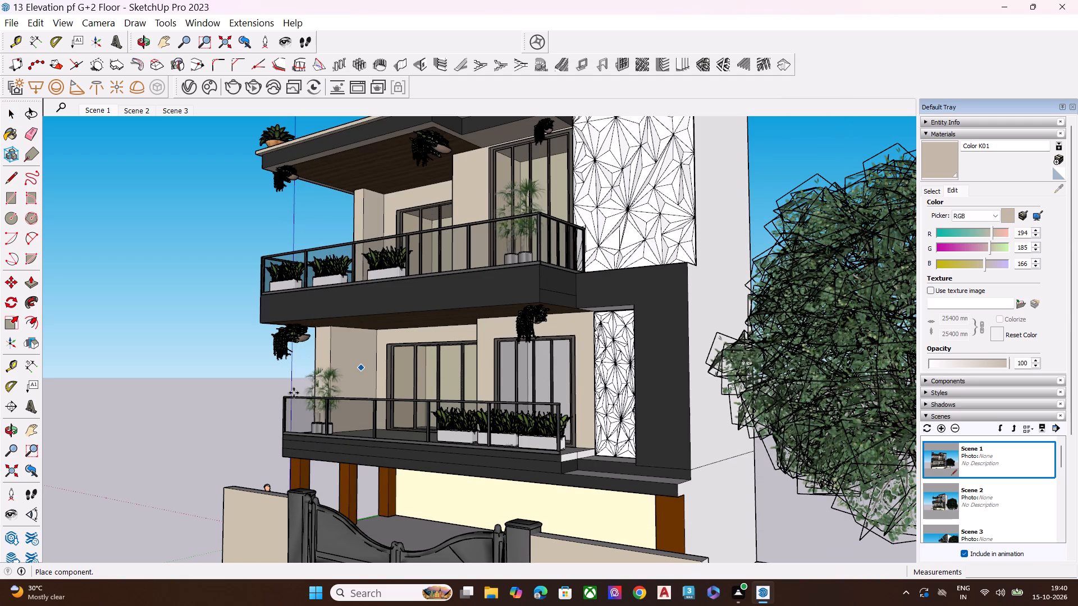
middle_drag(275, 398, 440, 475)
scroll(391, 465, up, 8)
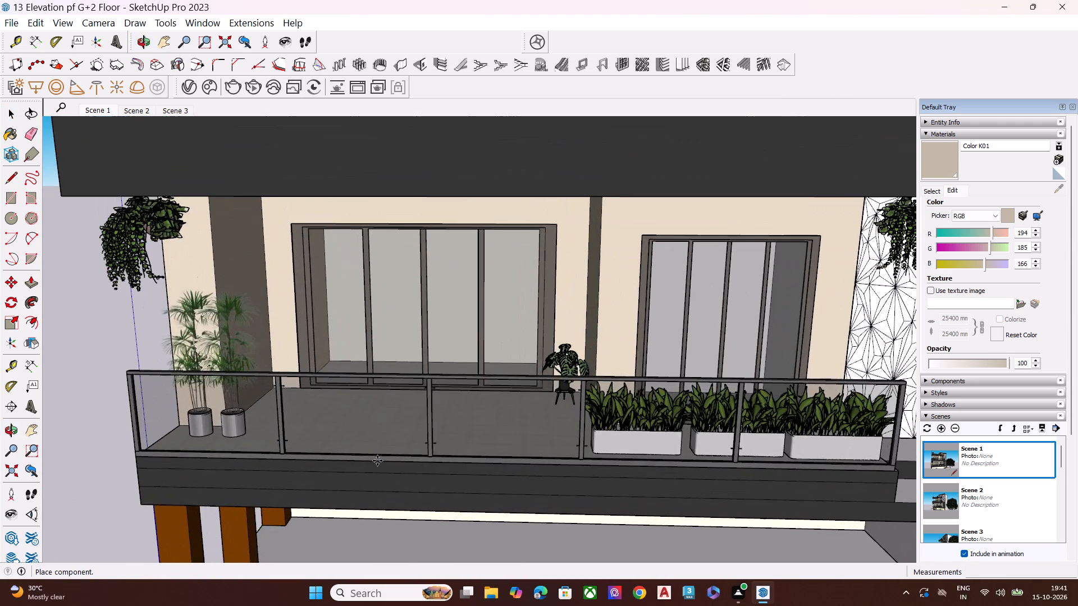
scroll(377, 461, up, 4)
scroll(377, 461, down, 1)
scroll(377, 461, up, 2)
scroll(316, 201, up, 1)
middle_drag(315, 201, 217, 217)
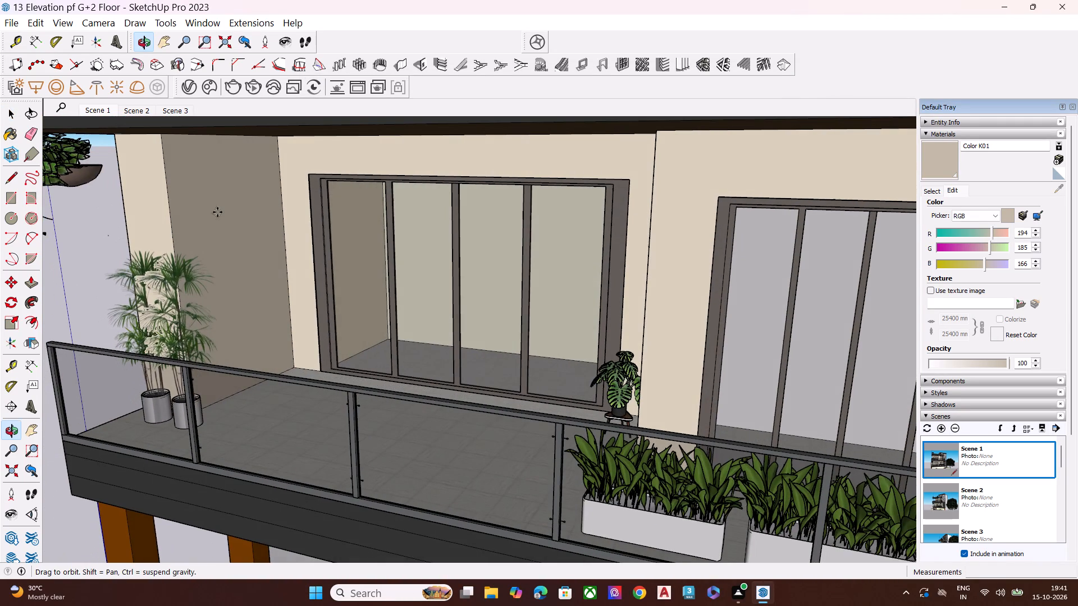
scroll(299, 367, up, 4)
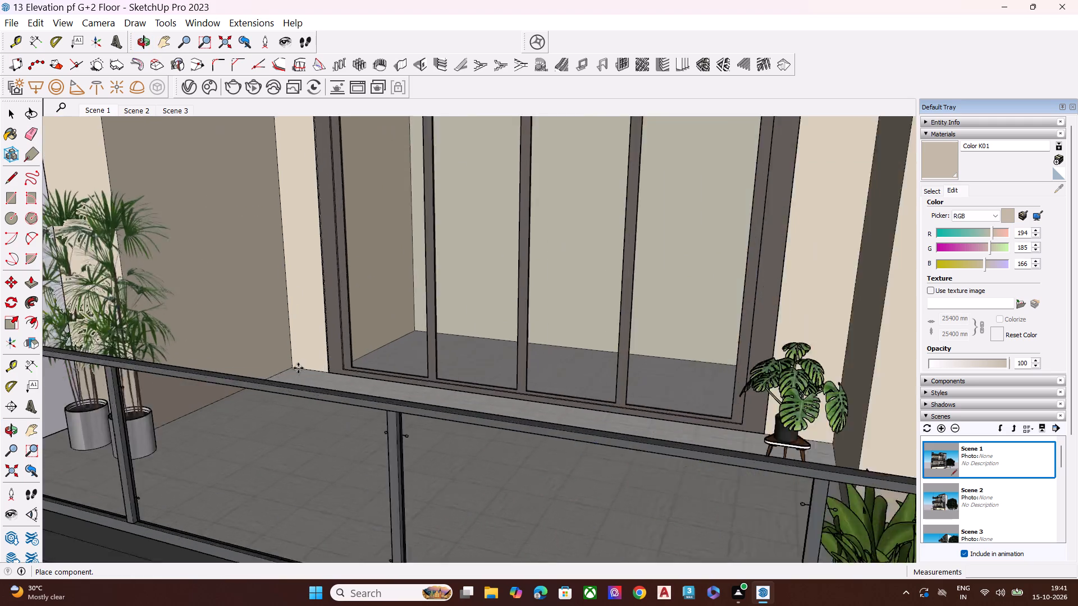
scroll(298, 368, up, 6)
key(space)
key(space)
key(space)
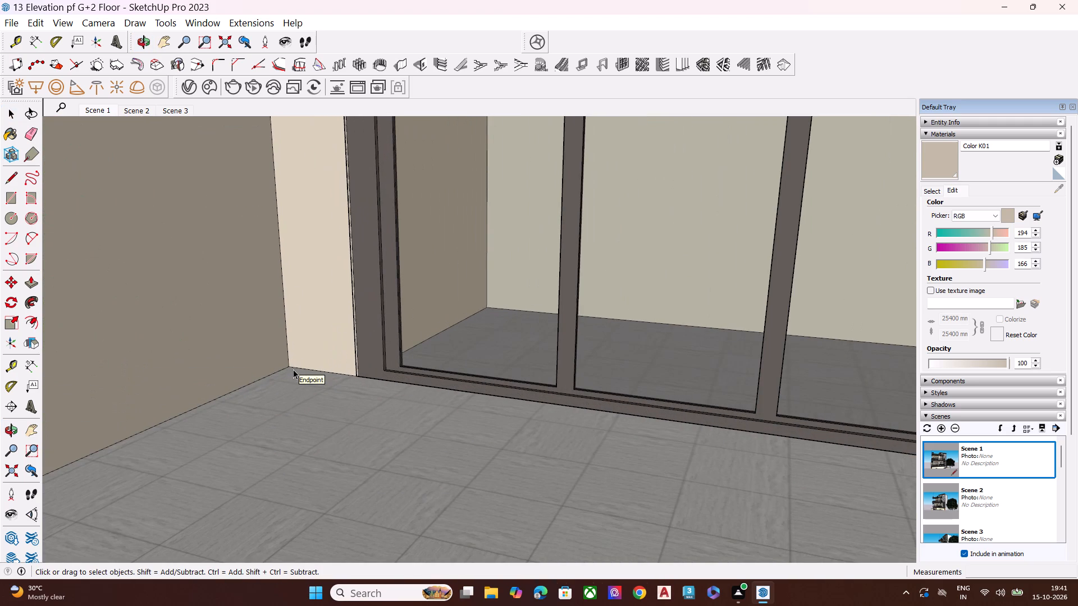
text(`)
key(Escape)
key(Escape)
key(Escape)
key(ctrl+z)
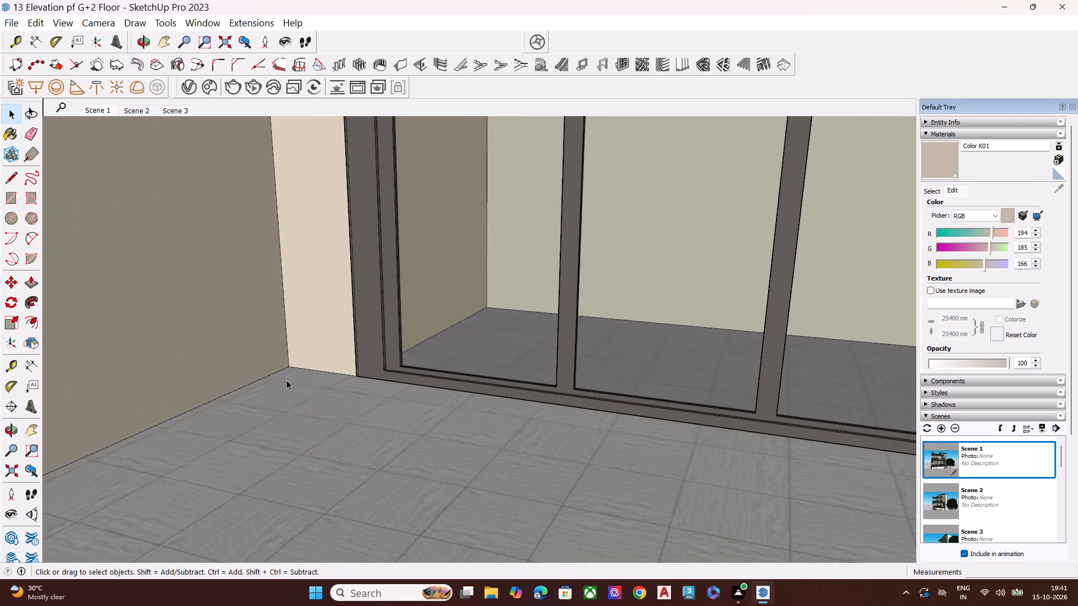
Examine the lower balcony's plants and windows from above and from the front.
scroll(396, 348, down, 2)
scroll(351, 345, down, 3)
scroll(351, 345, up, 1)
scroll(351, 345, down, 6)
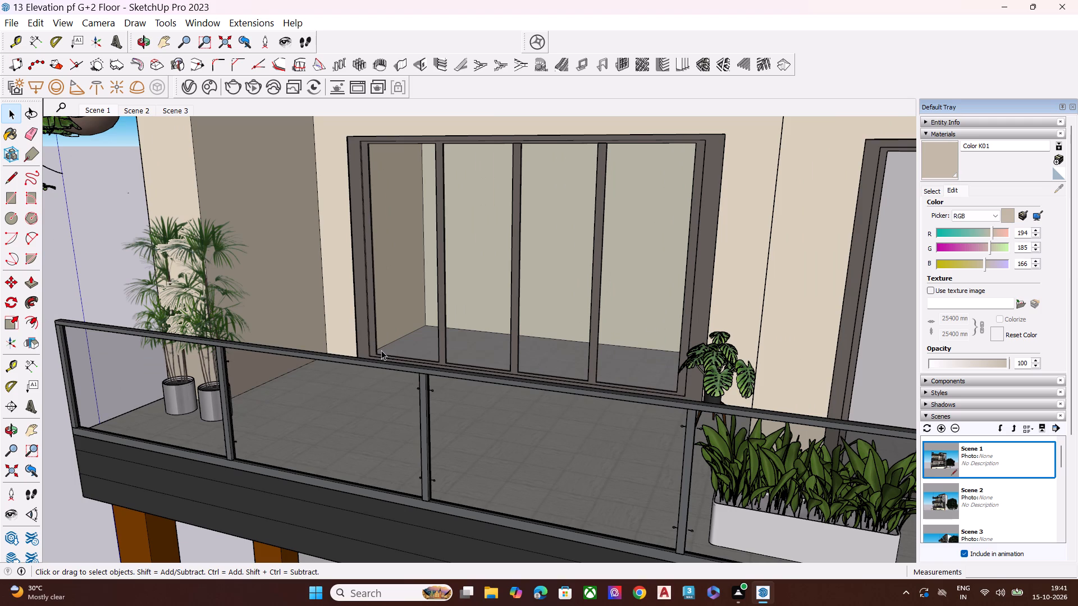
scroll(221, 318, down, 8)
click(122, 352)
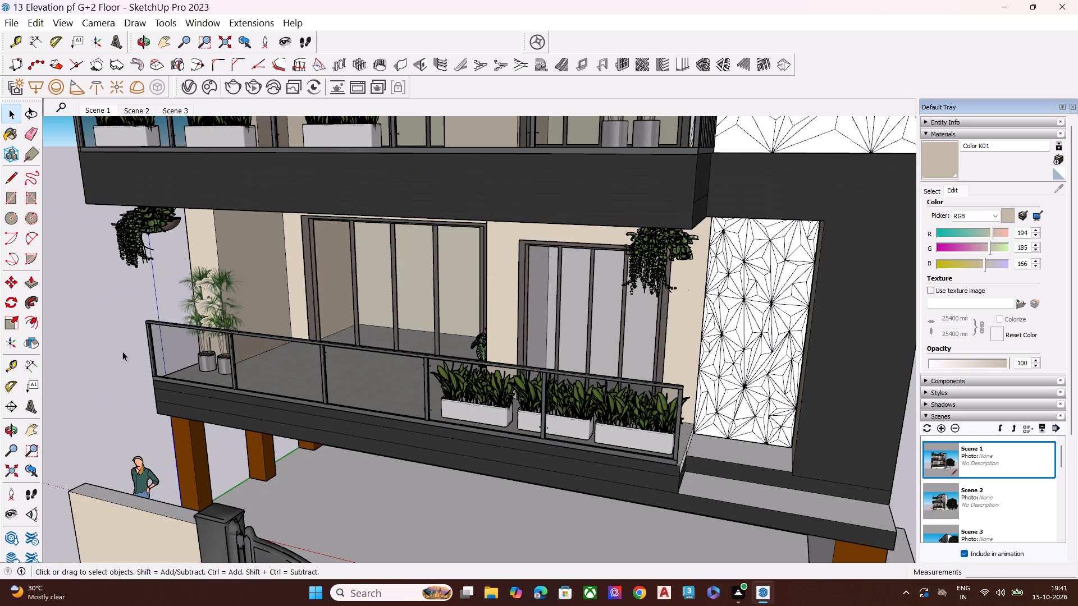
middle_drag(190, 358, 300, 283)
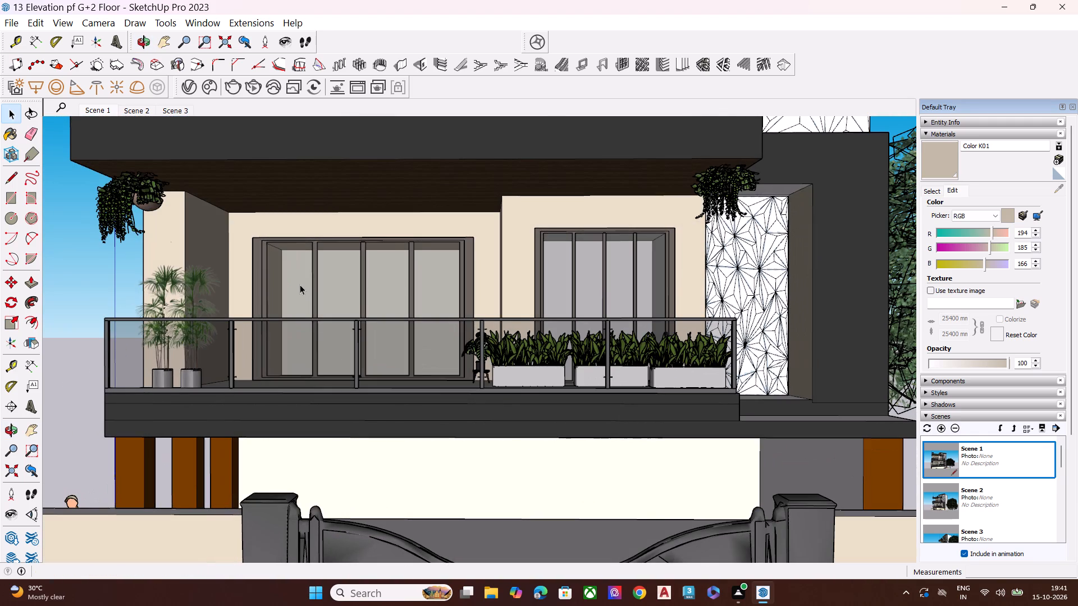
Examine the lower balcony's plants, windows and planter boxes from the side, then with the building's front.
scroll(298, 286, down, 5)
middle_drag(280, 319, 616, 316)
scroll(521, 240, up, 1)
scroll(516, 241, down, 1)
scroll(511, 244, up, 6)
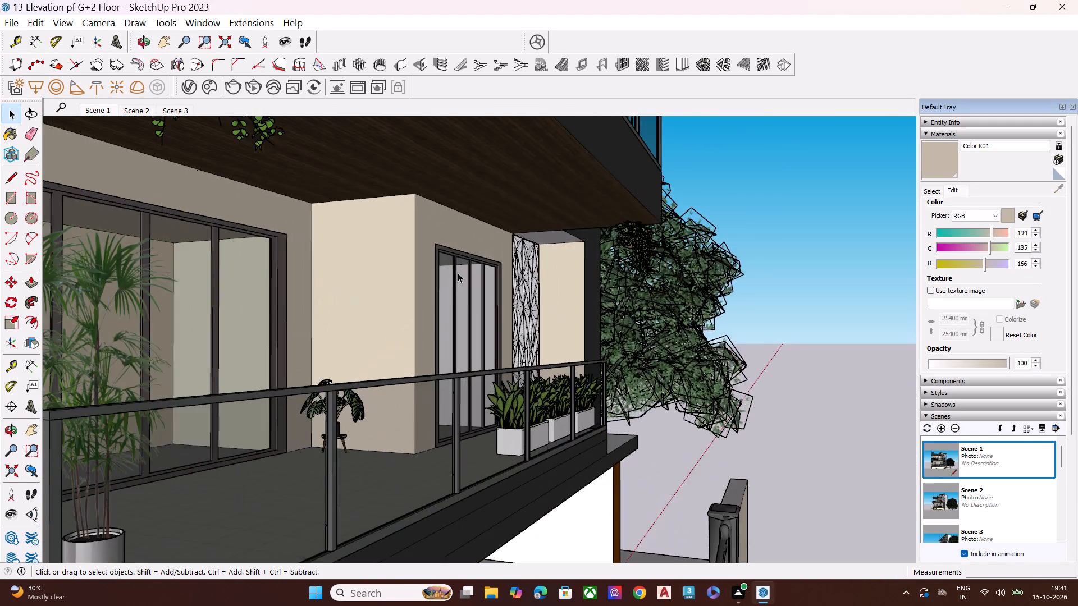
scroll(456, 277, down, 2)
scroll(456, 281, up, 2)
scroll(456, 282, down, 6)
middle_drag(440, 325, 199, 295)
middle_drag(435, 283, 431, 290)
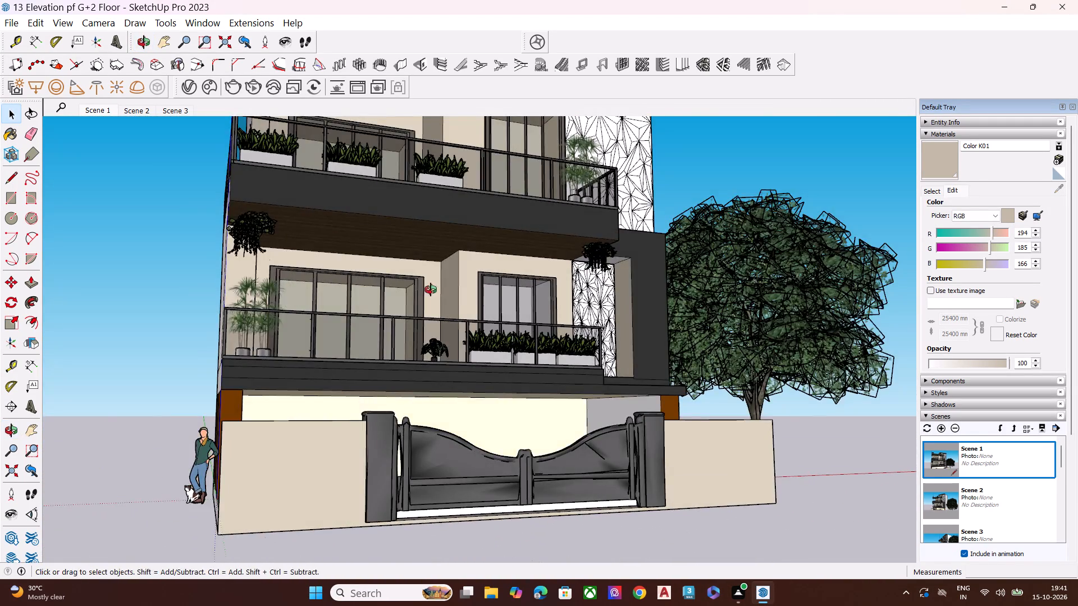
middle_drag(431, 290, 288, 362)
Examine the whole building from the front, then from above on the tree side.
scroll(300, 343, up, 1)
scroll(353, 320, down, 3)
scroll(376, 339, up, 1)
scroll(377, 341, down, 6)
middle_drag(412, 394, 410, 343)
scroll(410, 343, up, 2)
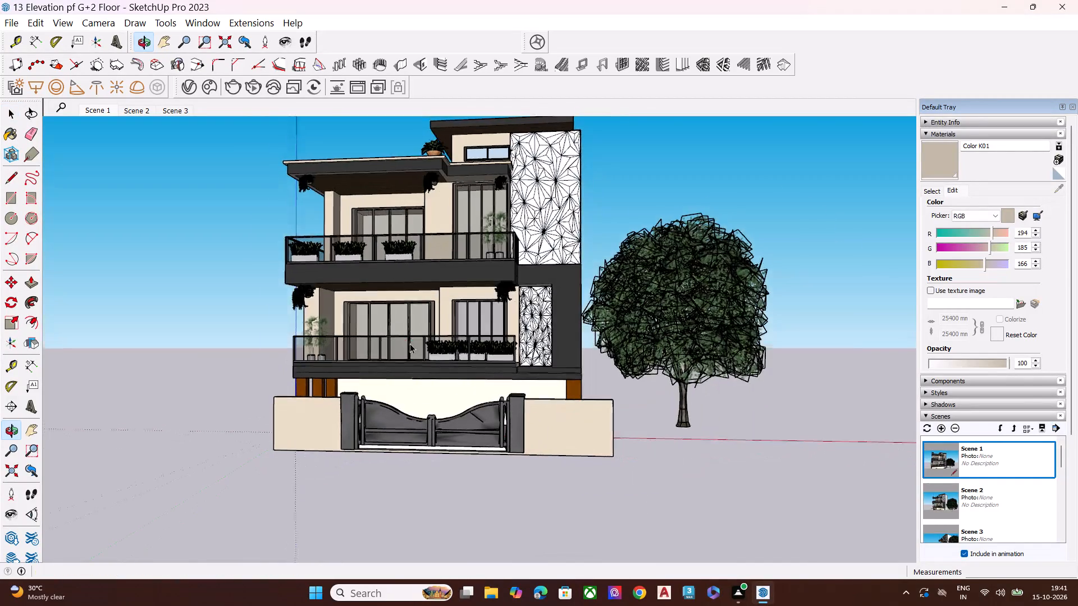
scroll(410, 345, down, 6)
scroll(441, 233, up, 1)
middle_drag(443, 229, 455, 201)
scroll(455, 201, up, 5)
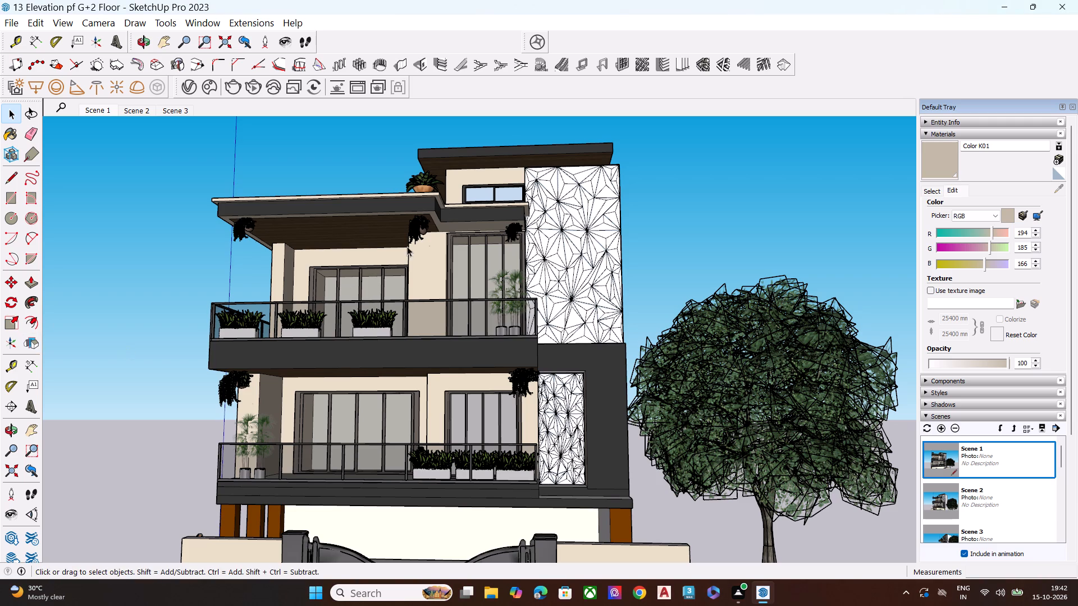
scroll(426, 247, down, 7)
middle_drag(518, 336, 311, 438)
scroll(469, 321, up, 7)
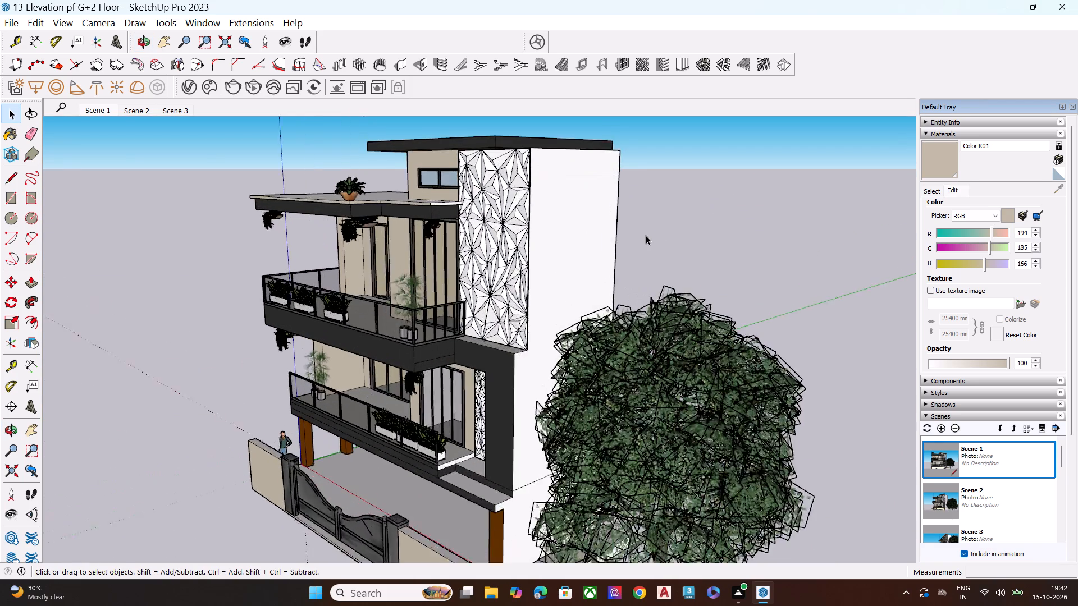
Paint the upper roof slab's edge face beside the patterned wall with Color K01.
scroll(646, 235, up, 1)
click(652, 232)
middle_drag(466, 273, 464, 183)
scroll(459, 182, up, 9)
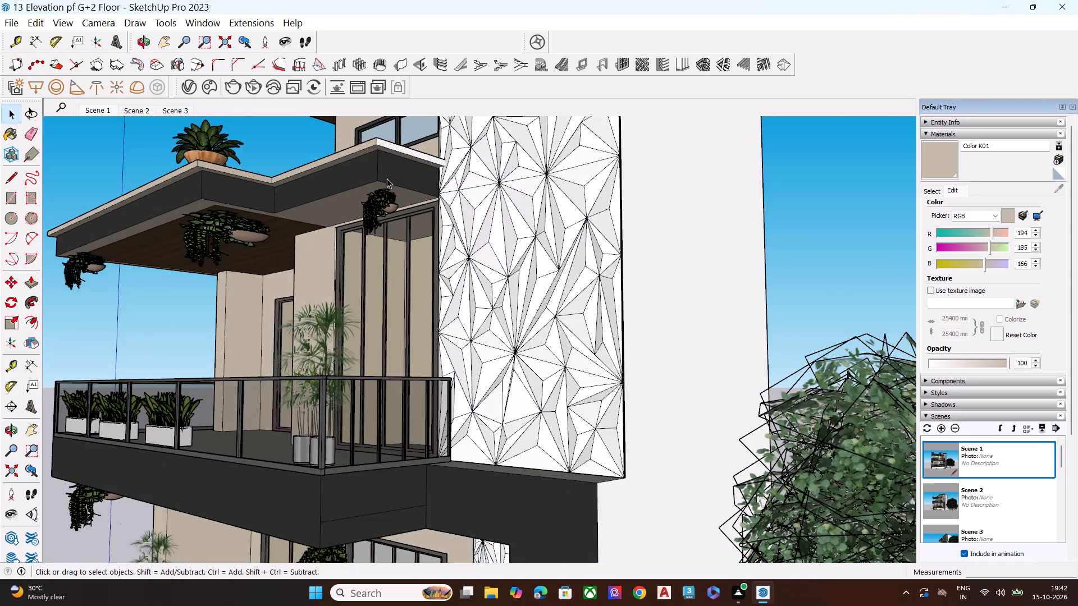
scroll(419, 166, up, 9)
scroll(419, 165, down, 8)
click(934, 162)
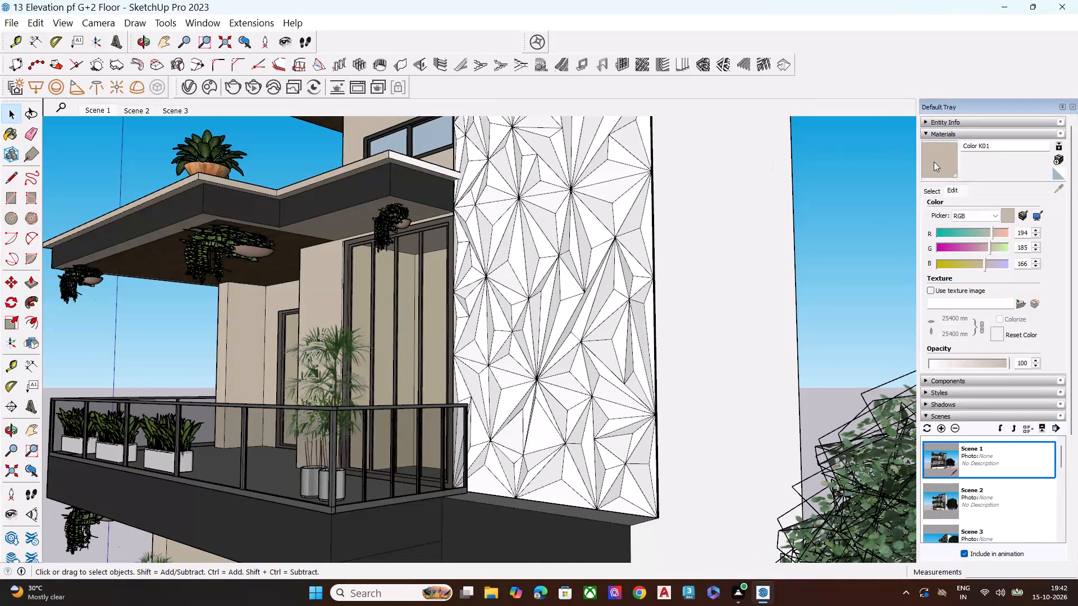
scroll(359, 147, up, 7)
click(467, 176)
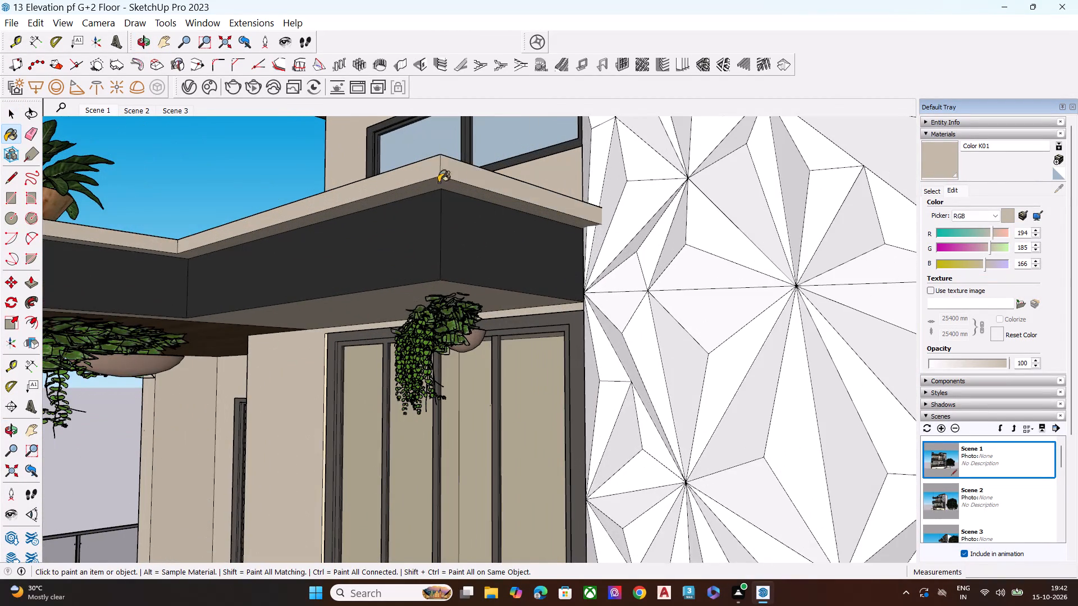
Examine the roof slab edges and wooden soffits from below, then both balconies from the tree side and front.
middle_drag(432, 170, 589, 62)
middle_drag(715, 76, 737, 91)
scroll(394, 233, down, 10)
middle_drag(219, 177, 277, 183)
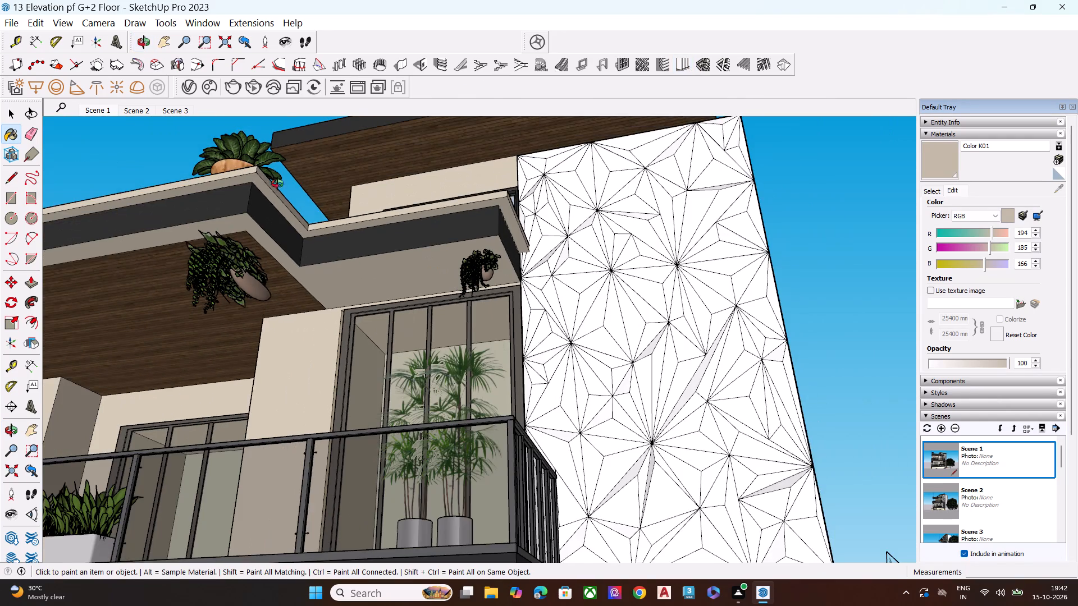
middle_drag(277, 183, 555, 183)
scroll(449, 181, down, 9)
scroll(475, 232, down, 6)
scroll(491, 267, up, 1)
scroll(491, 267, down, 3)
middle_drag(524, 278, 511, 320)
scroll(524, 279, down, 1)
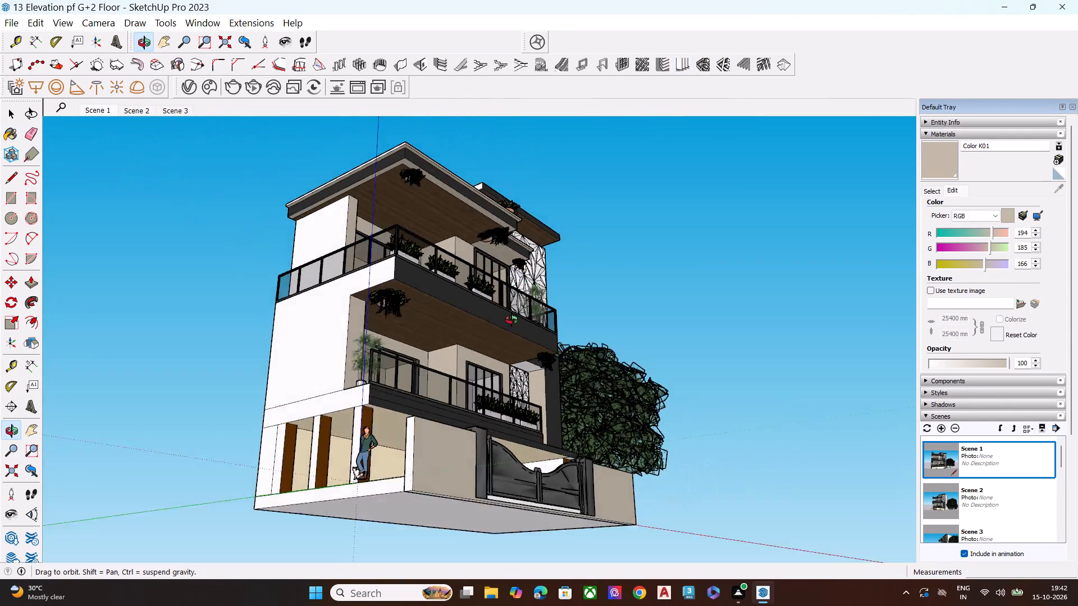
middle_drag(511, 320, 24, 394)
scroll(376, 365, up, 5)
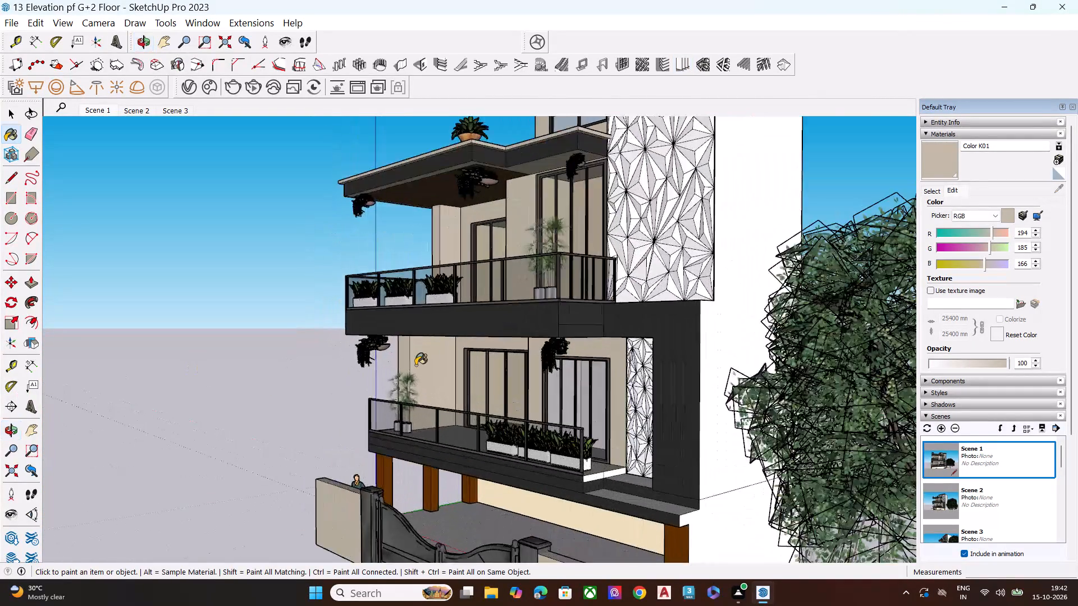
scroll(415, 365, up, 1)
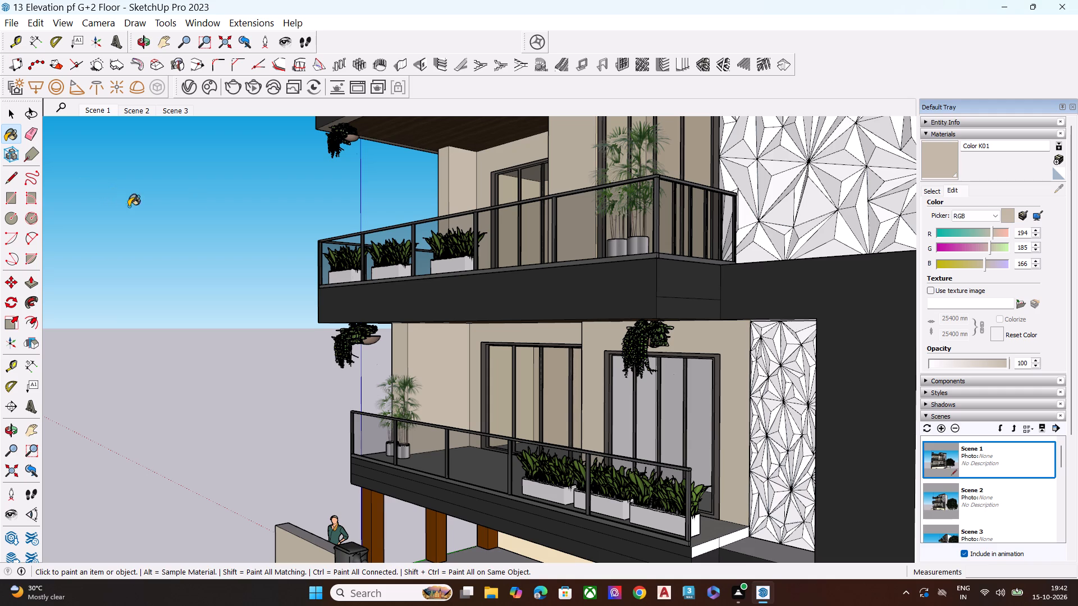
scroll(424, 264, down, 8)
middle_drag(343, 346, 541, 374)
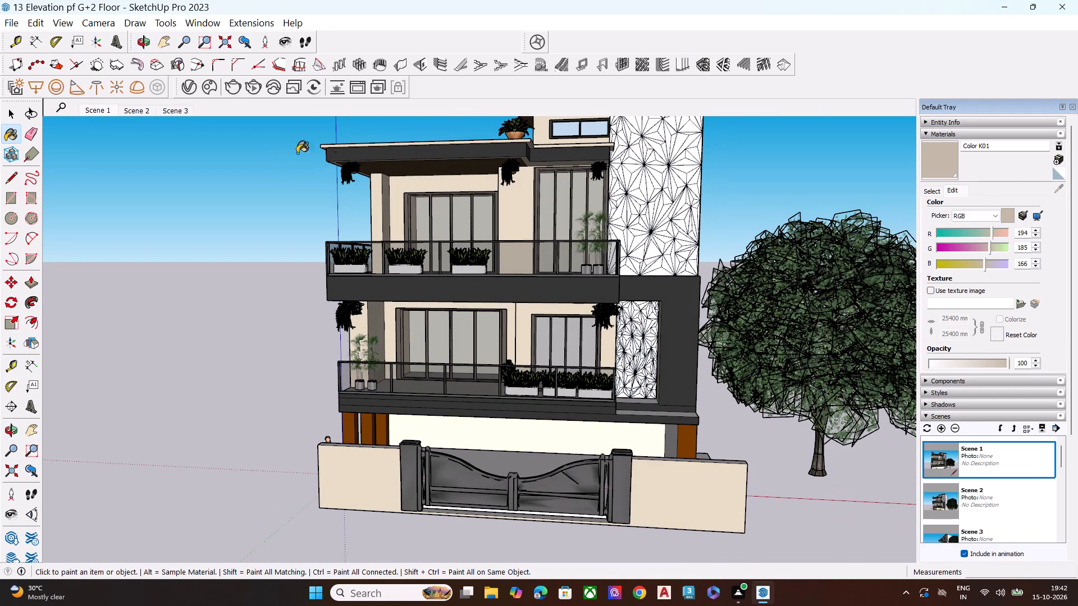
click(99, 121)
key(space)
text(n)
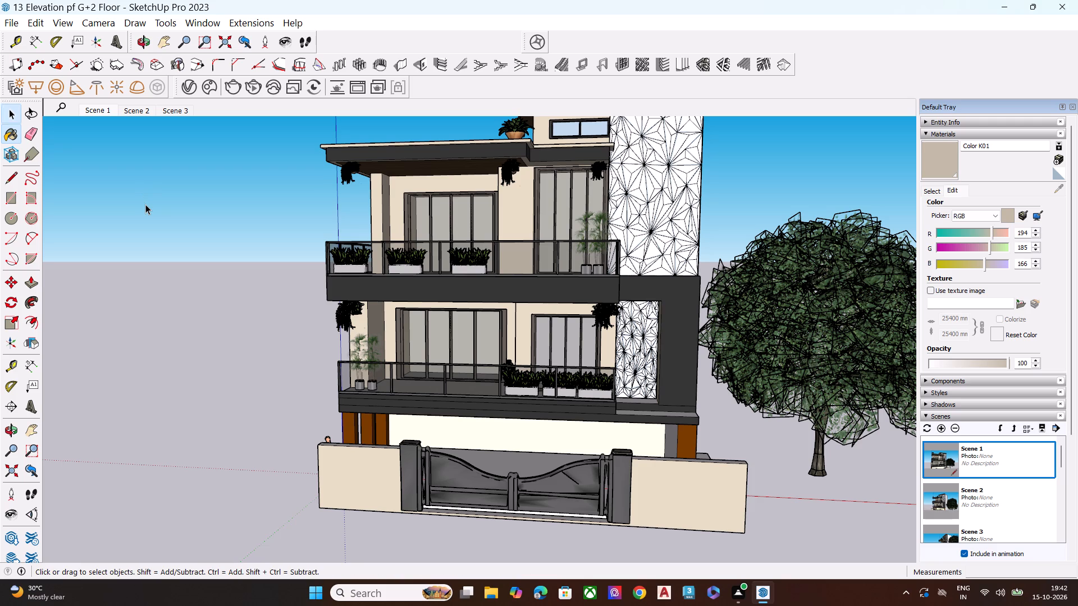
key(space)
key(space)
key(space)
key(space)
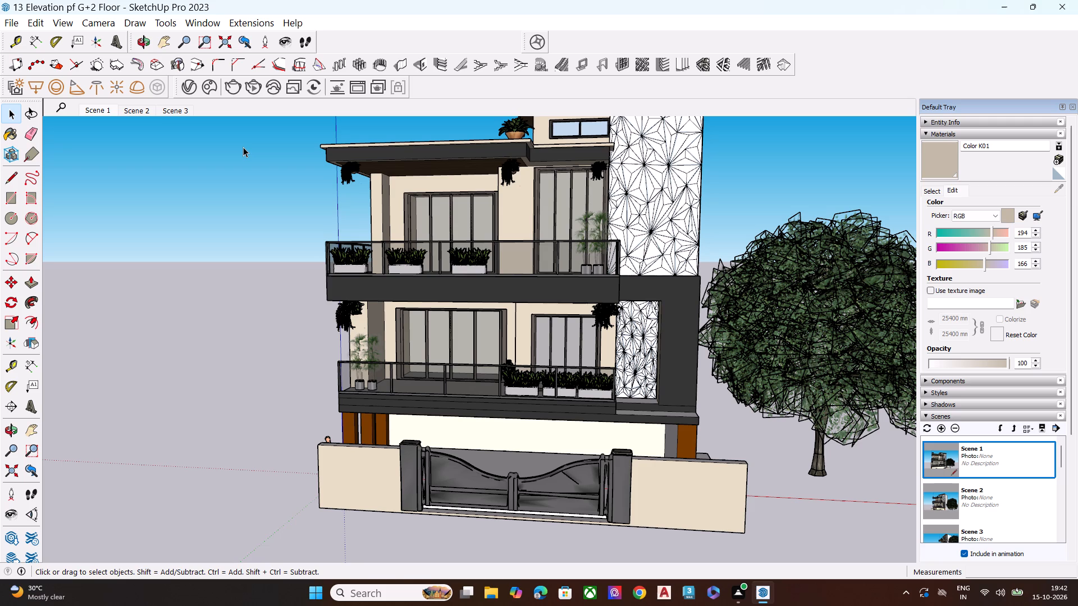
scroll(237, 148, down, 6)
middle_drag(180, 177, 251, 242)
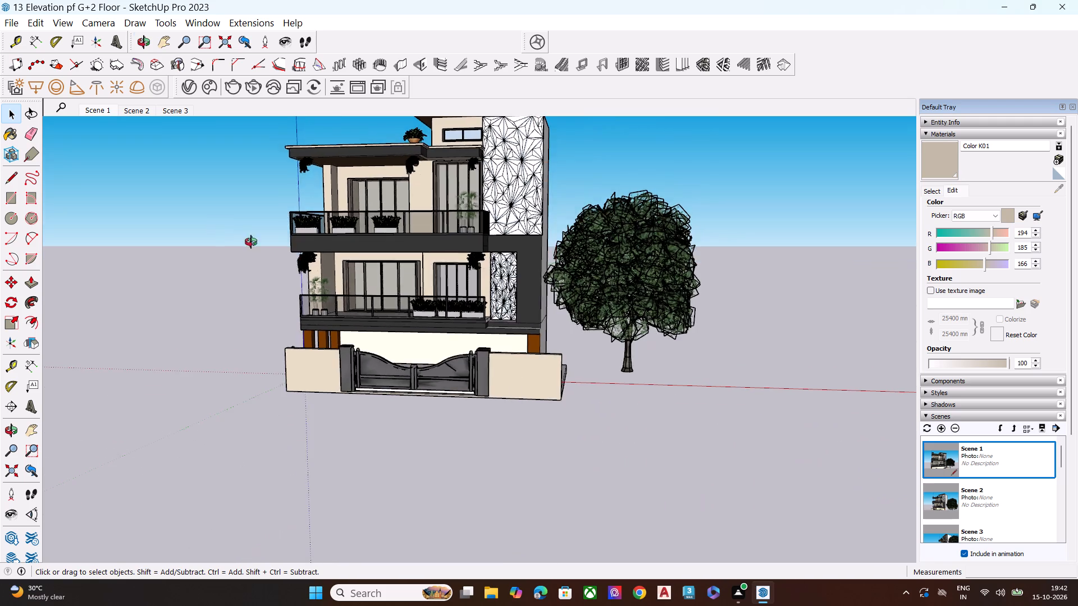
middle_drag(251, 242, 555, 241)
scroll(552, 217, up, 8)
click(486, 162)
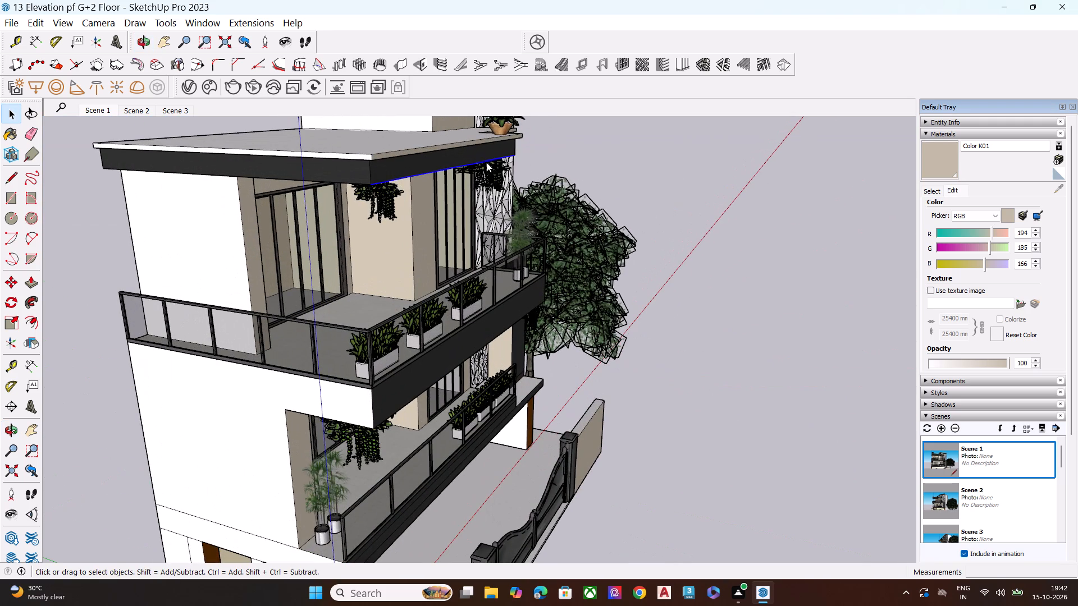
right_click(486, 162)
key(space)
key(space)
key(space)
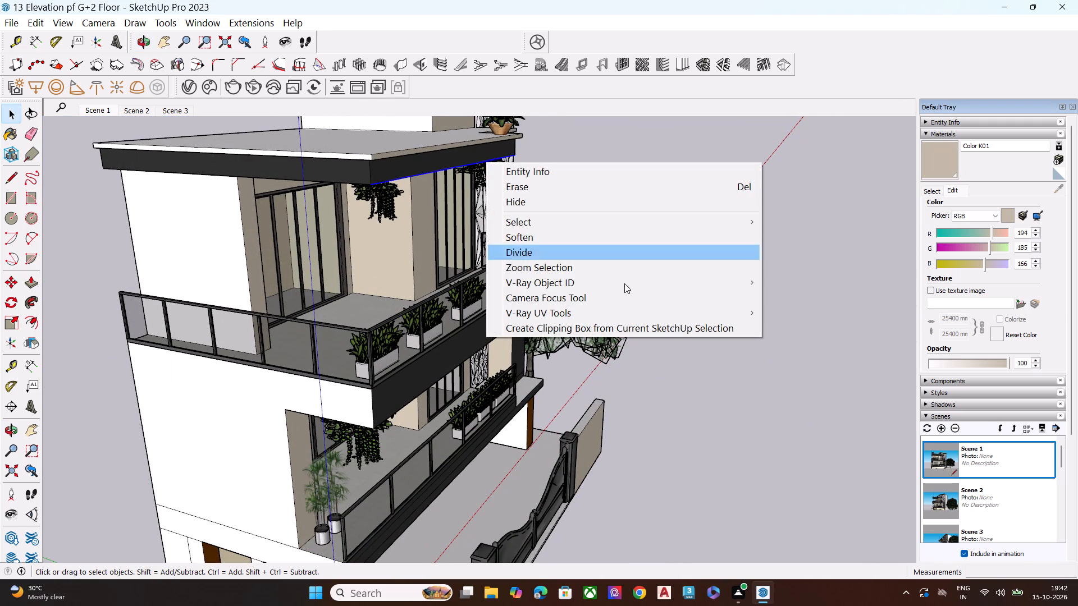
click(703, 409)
Examine both balconies' planters and hanging plants from the corner opposite the tree and from the front.
scroll(286, 336, down, 6)
middle_drag(497, 415, 290, 406)
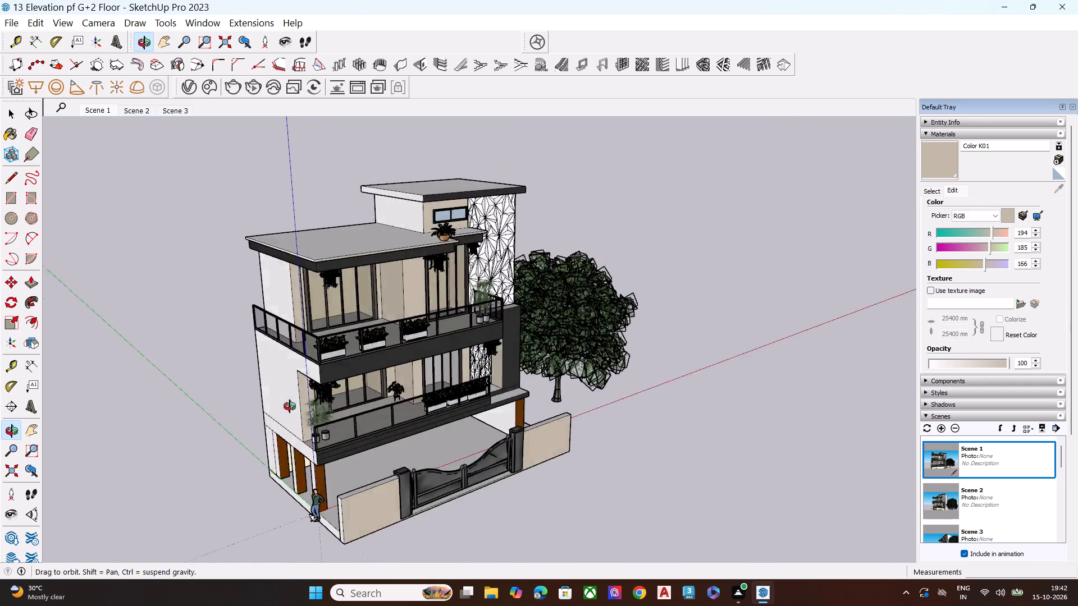
middle_drag(290, 406, 342, 423)
scroll(342, 423, up, 7)
scroll(463, 401, up, 1)
middle_drag(450, 383, 350, 326)
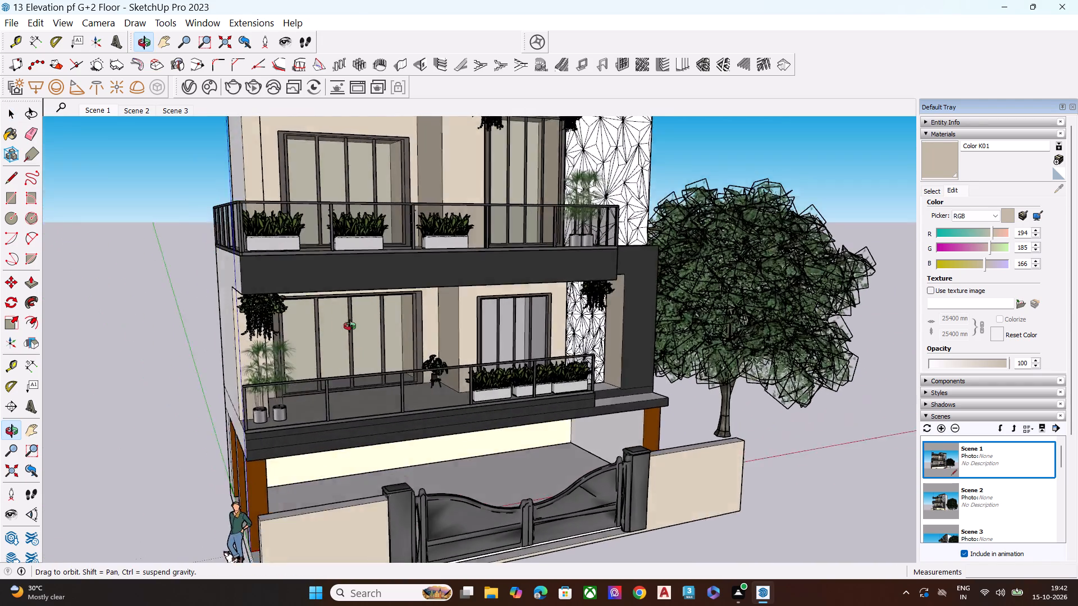
middle_drag(350, 326, 281, 320)
scroll(482, 340, down, 3)
scroll(492, 353, up, 1)
scroll(499, 364, down, 6)
middle_drag(468, 421, 590, 413)
scroll(372, 246, up, 9)
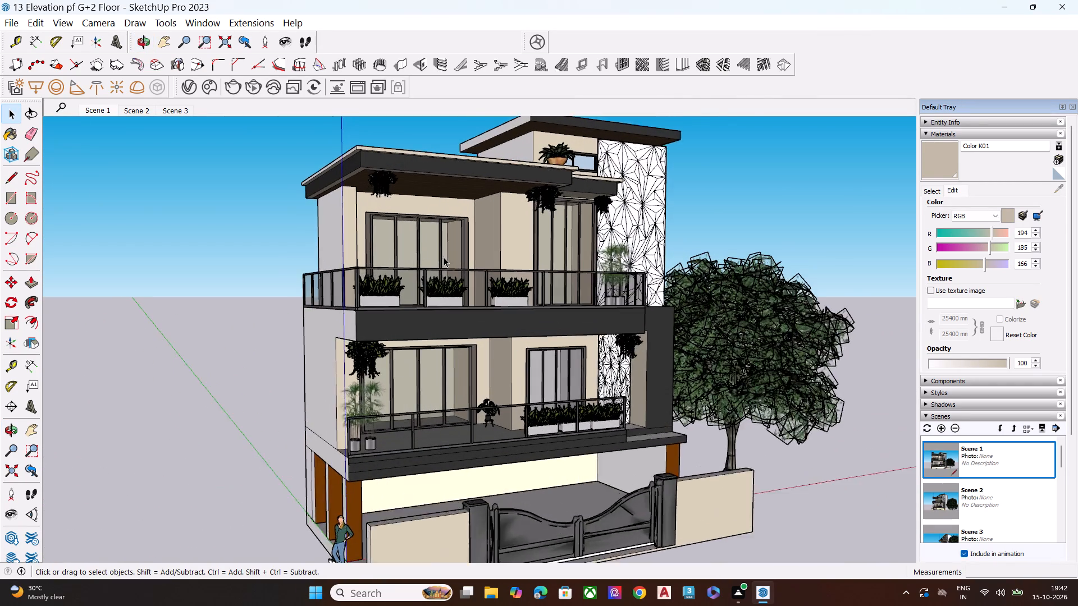
scroll(437, 288, up, 2)
scroll(436, 289, down, 1)
scroll(436, 289, up, 2)
scroll(436, 289, down, 2)
scroll(436, 289, up, 4)
Move the upper balcony's middle planter box about 2' 2" along the railing, beside the planter at the corner.
middle_drag(465, 310, 470, 448)
scroll(464, 434, up, 8)
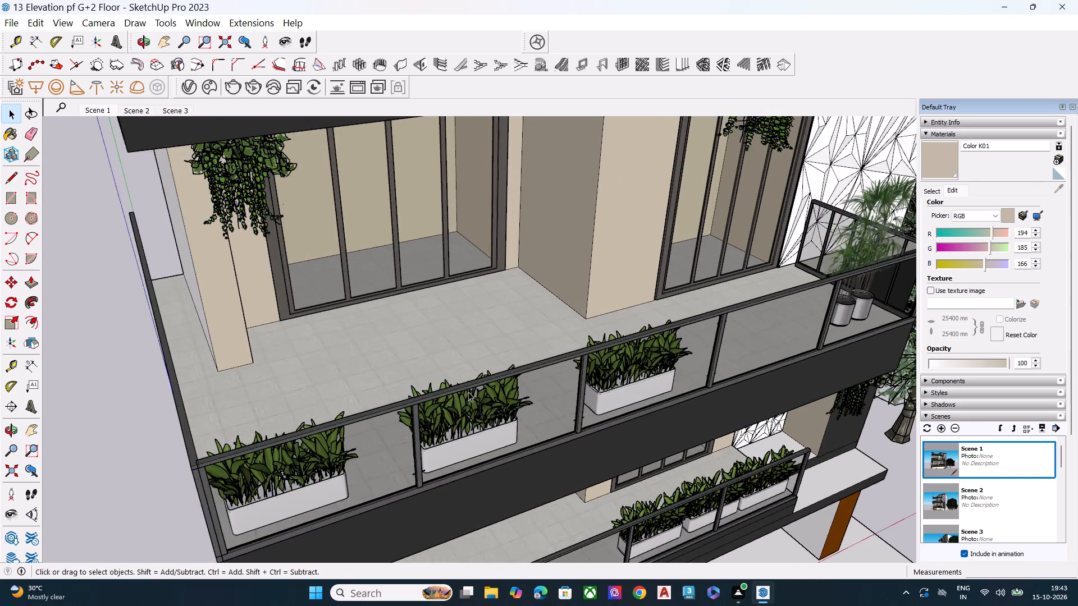
middle_drag(468, 392, 449, 483)
click(455, 481)
scroll(446, 440, down, 6)
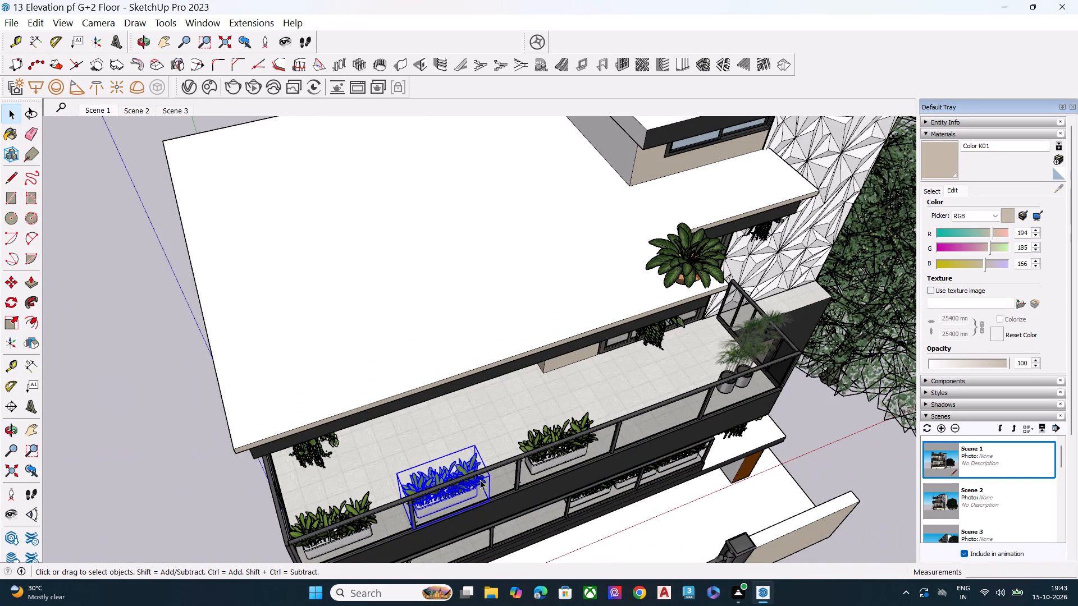
key(m)
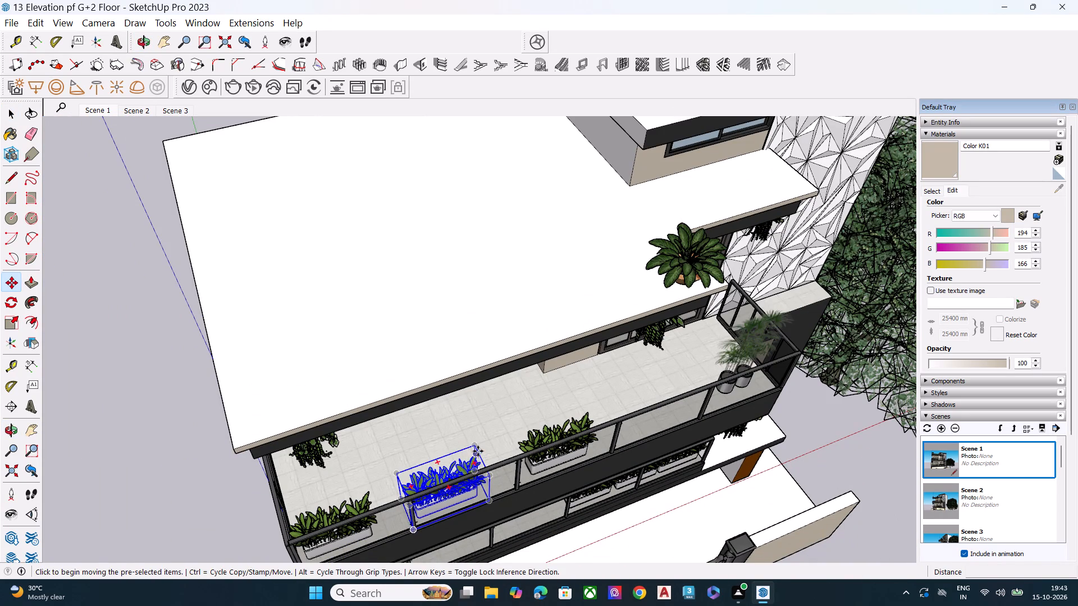
click(478, 451)
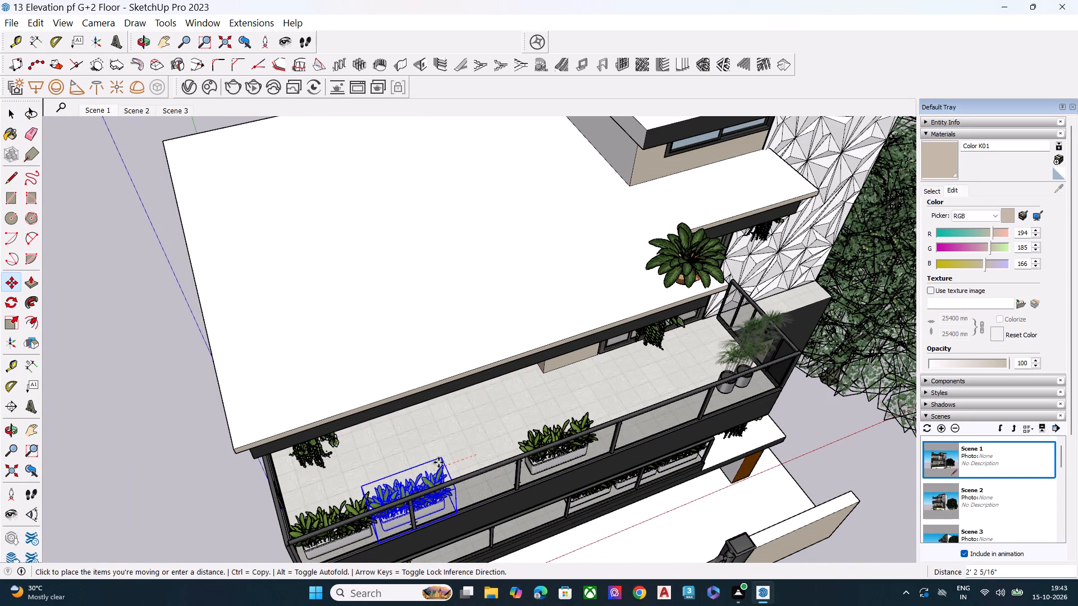
click(441, 462)
key(space)
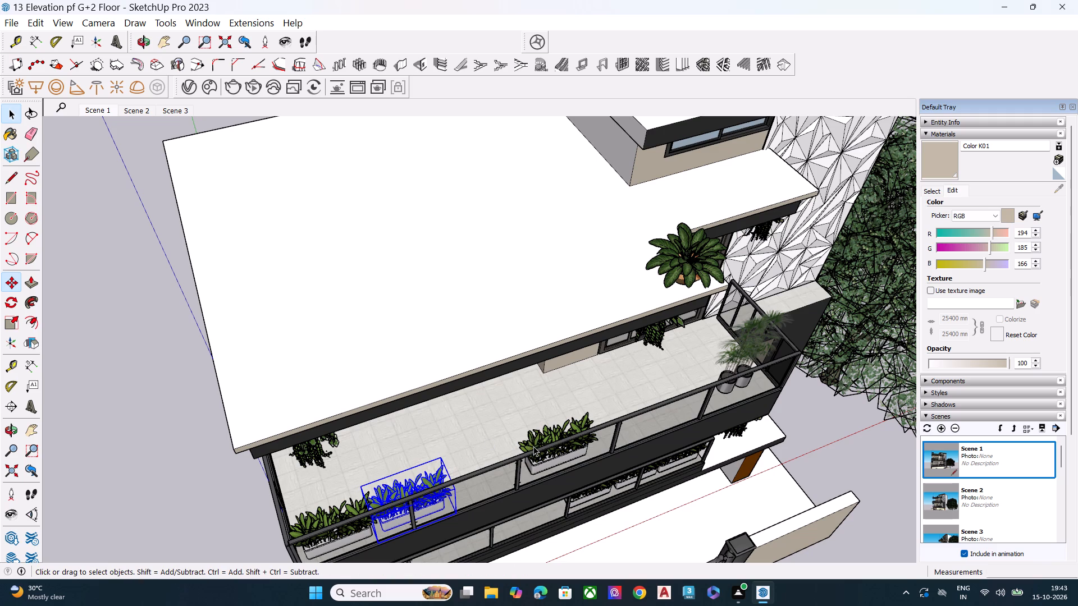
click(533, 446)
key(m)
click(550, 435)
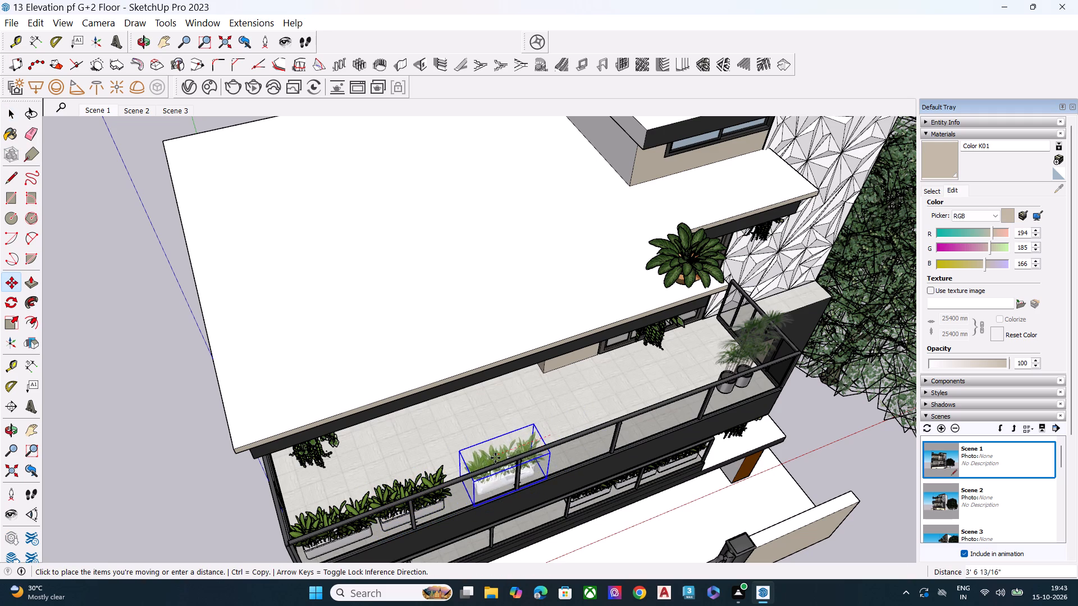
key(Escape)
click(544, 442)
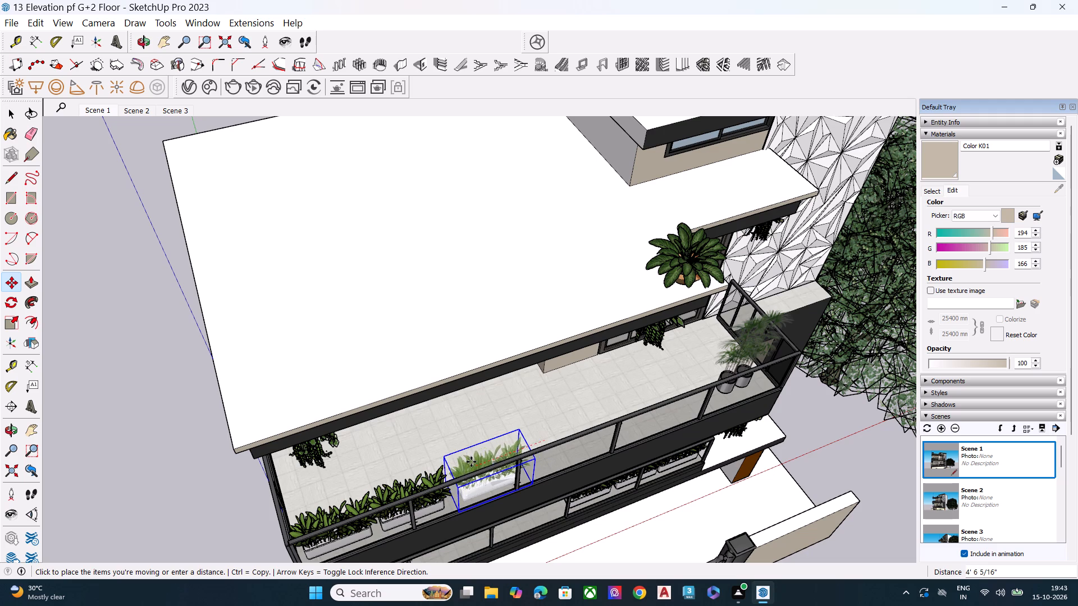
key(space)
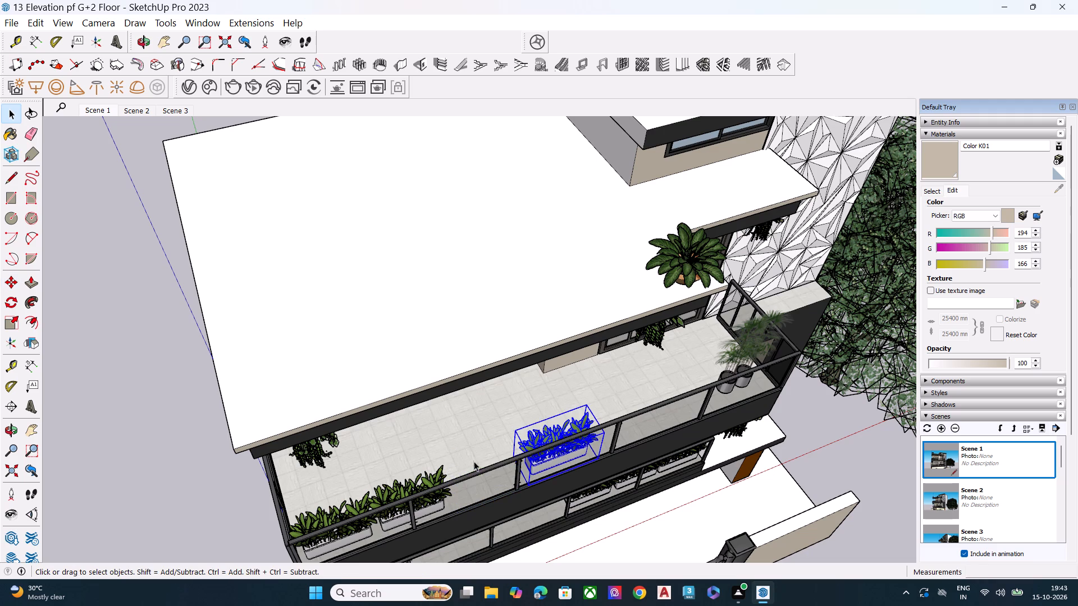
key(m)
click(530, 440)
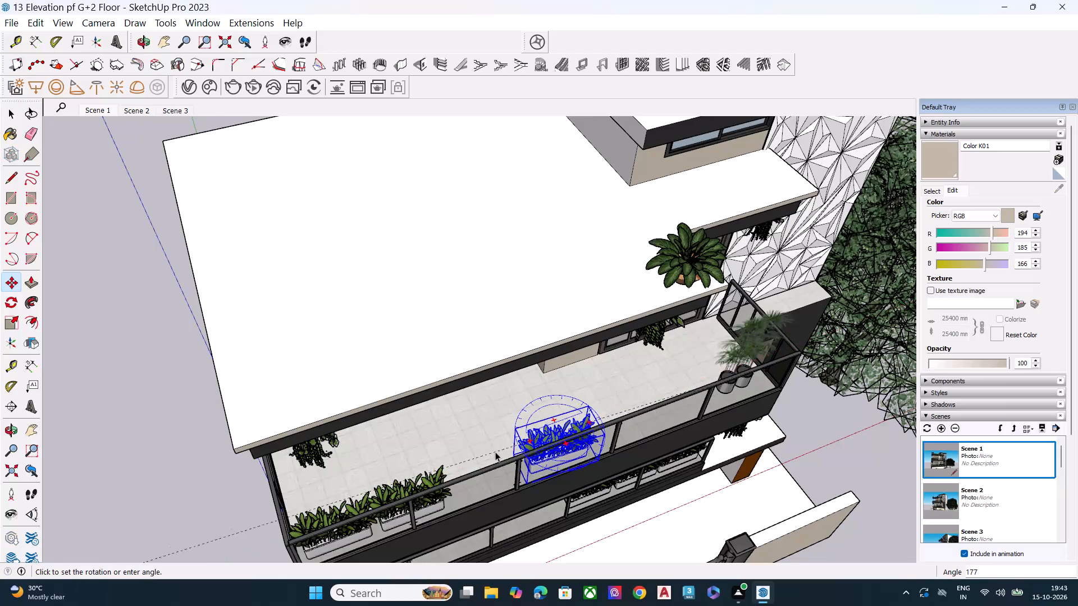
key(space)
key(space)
Move the upper balcony's remaining planter box about 4' 3" along the railing toward the other two planters.
key(m)
click(545, 434)
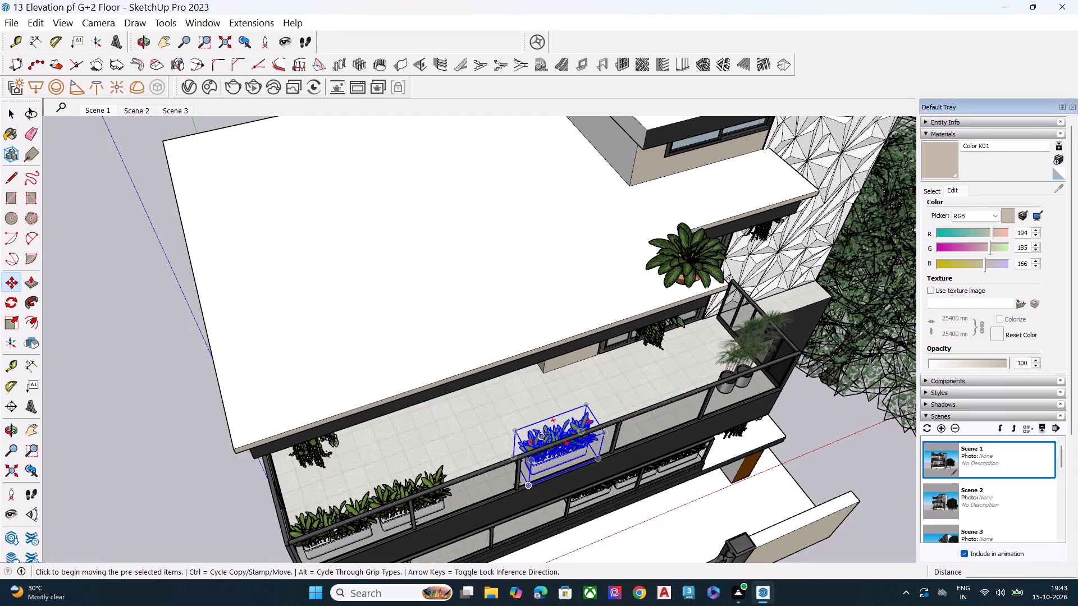
click(478, 457)
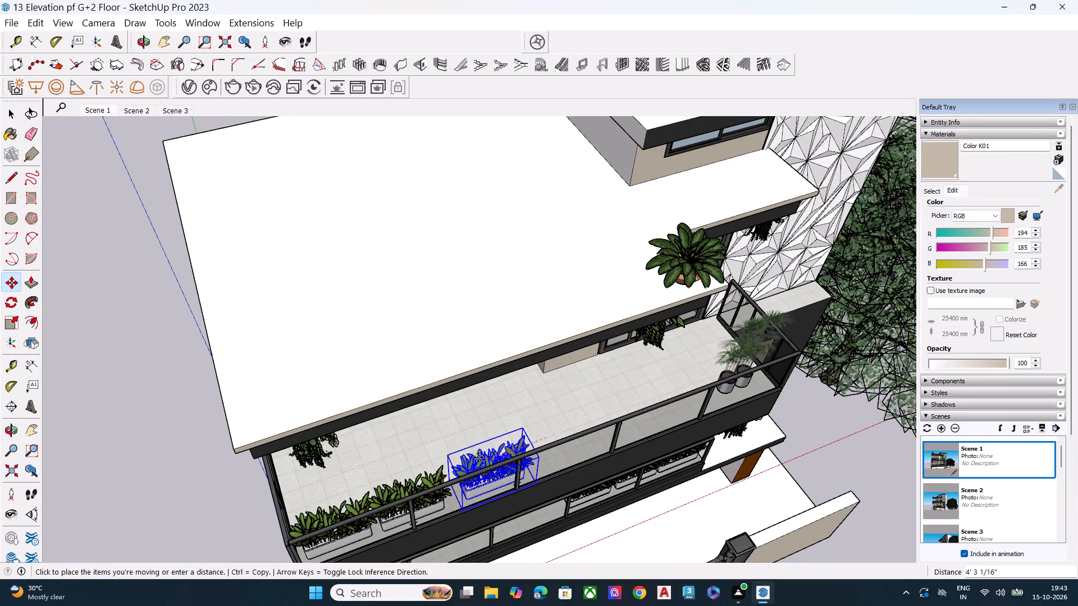
key(space)
click(241, 473)
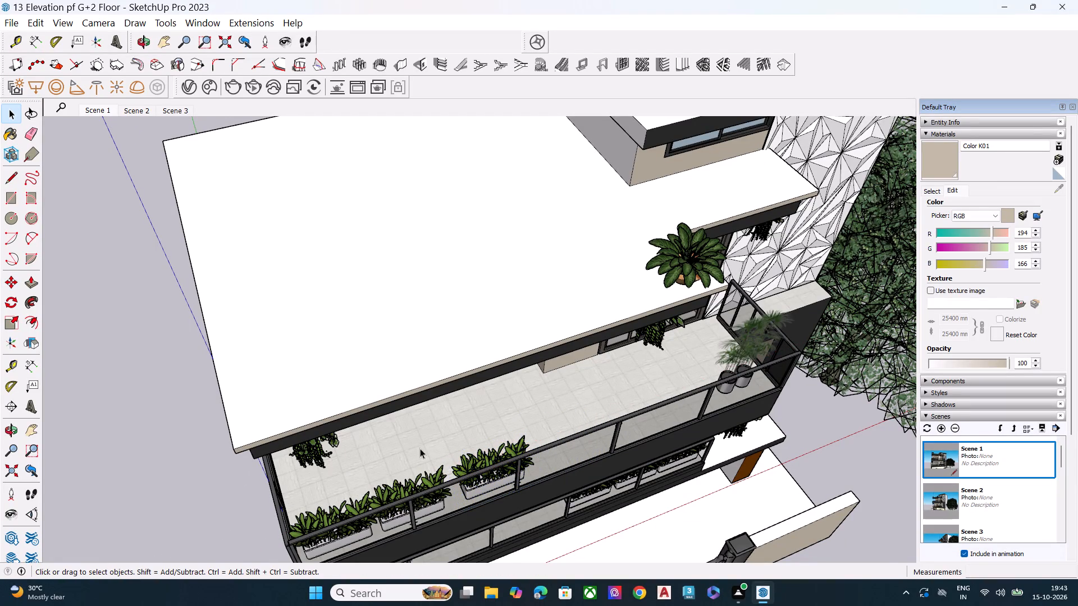
Move the upper balcony's middle planter box slightly along the front railing, up against the corner planter.
middle_drag(420, 442, 378, 344)
scroll(355, 361, up, 2)
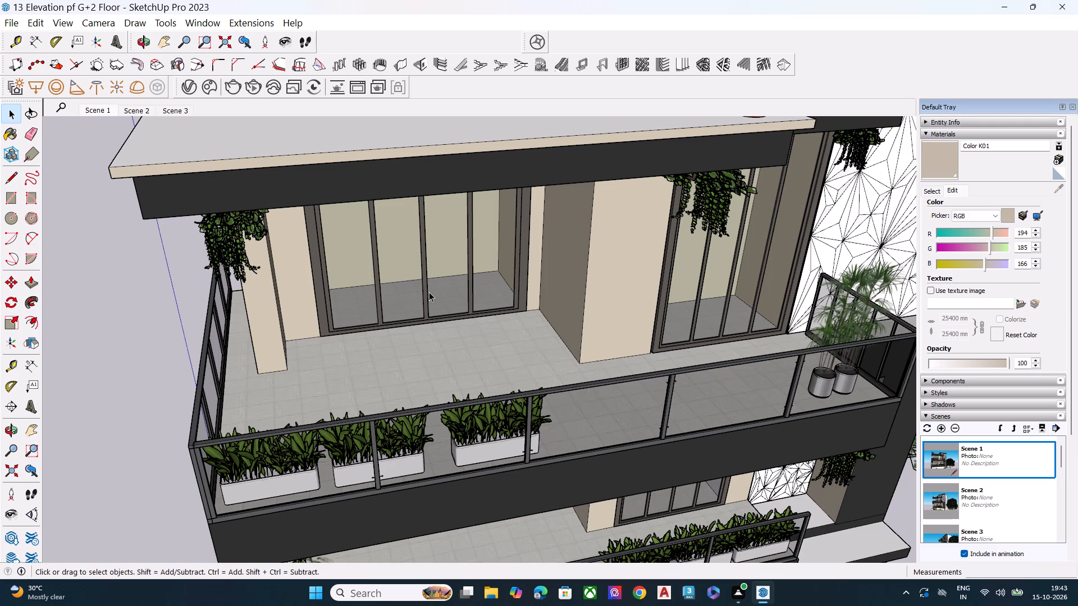
scroll(427, 302, down, 7)
scroll(475, 414, up, 1)
middle_drag(475, 414, 407, 478)
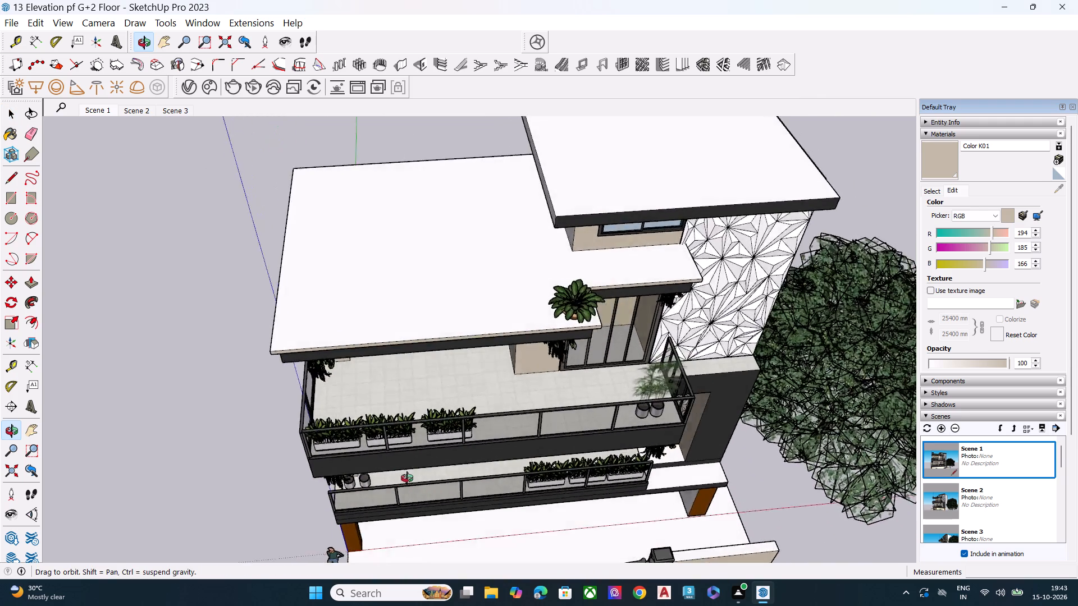
middle_drag(407, 478, 398, 443)
scroll(394, 426, up, 8)
scroll(368, 389, down, 1)
middle_drag(369, 393, 381, 490)
scroll(379, 488, up, 8)
click(384, 474)
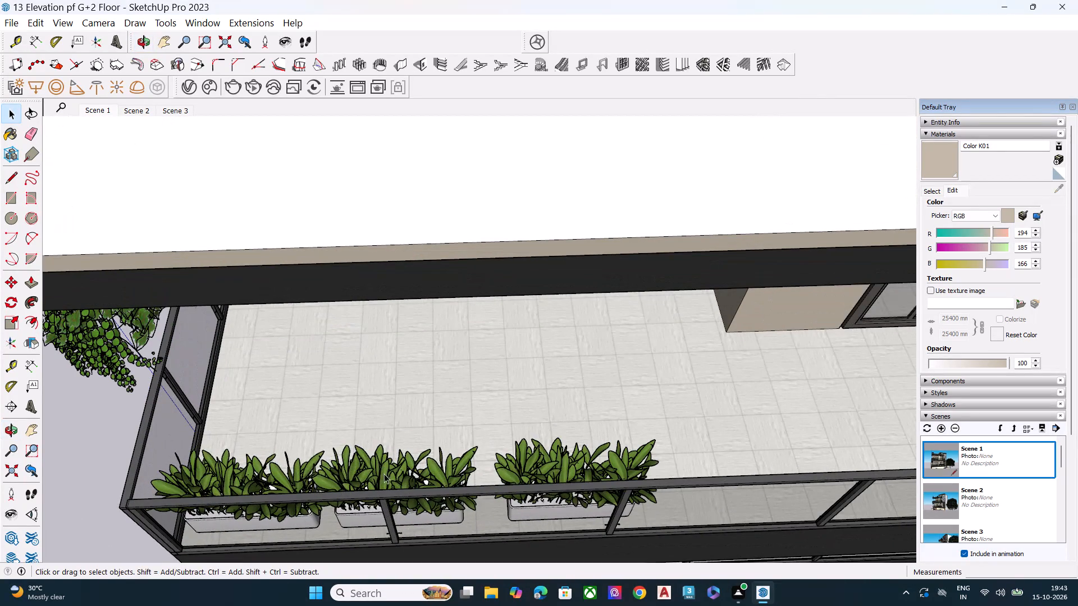
key(m)
click(447, 484)
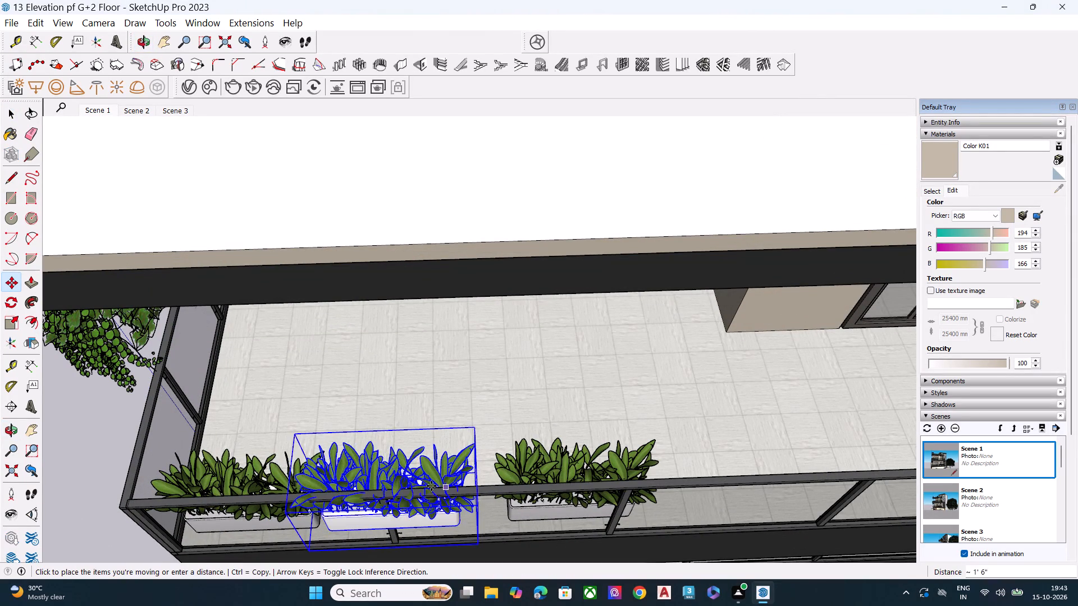
click(430, 486)
key(space)
Move the upper balcony's separate third planter box about 8 3/4" inward from the front railing.
click(546, 465)
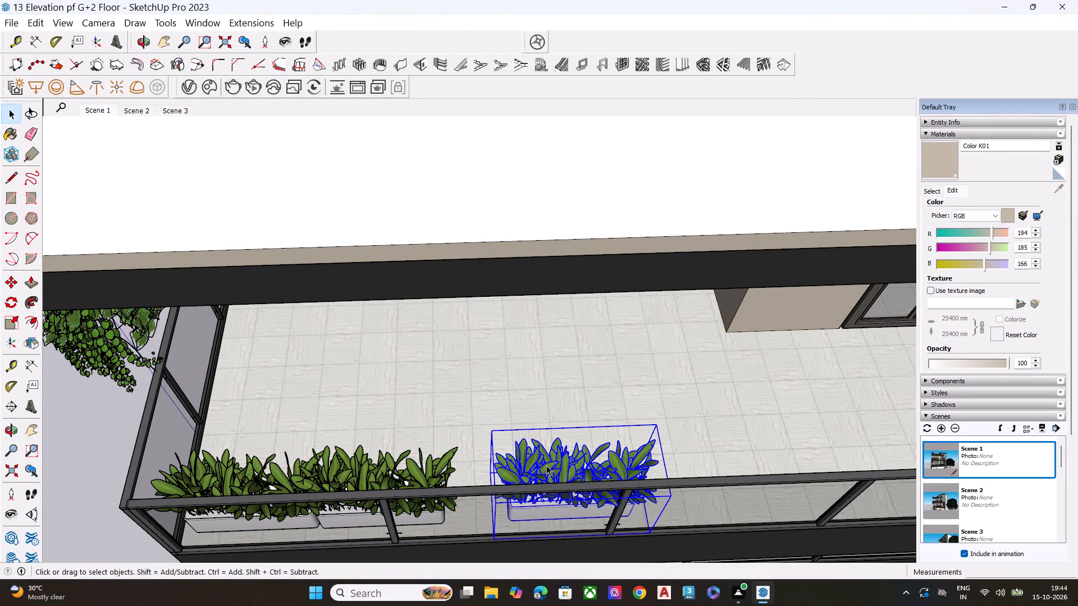
key(m)
click(555, 498)
click(548, 473)
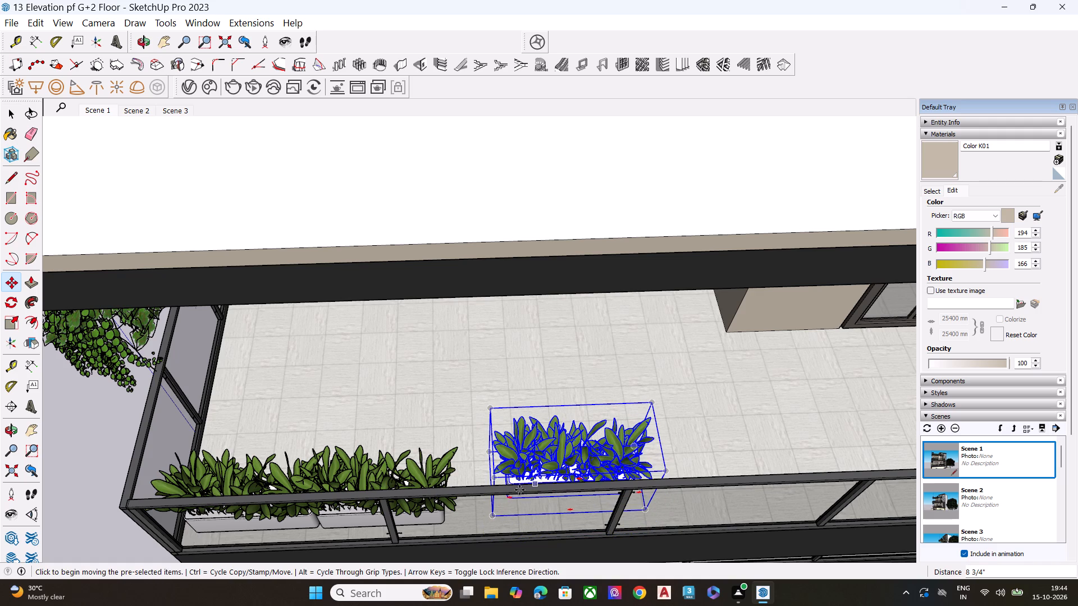
key(space)
Move the third planter box about 1' 7" back toward the front railing and next to the middle planter.
scroll(531, 474, up, 1)
middle_drag(531, 474, 522, 522)
scroll(522, 511, up, 4)
scroll(522, 507, down, 5)
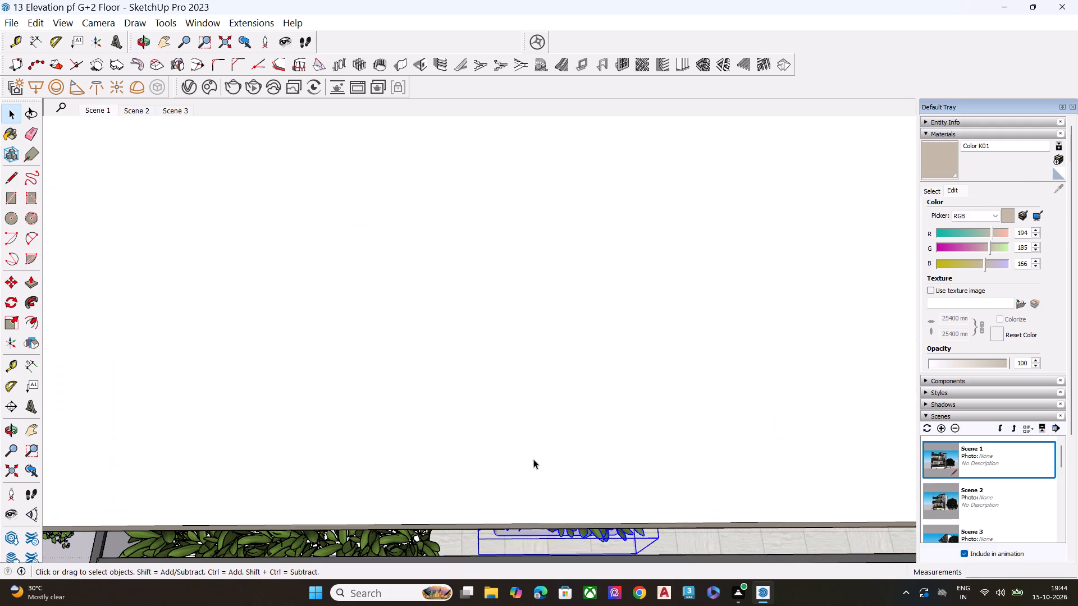
scroll(547, 439, down, 7)
scroll(521, 531, up, 10)
key(m)
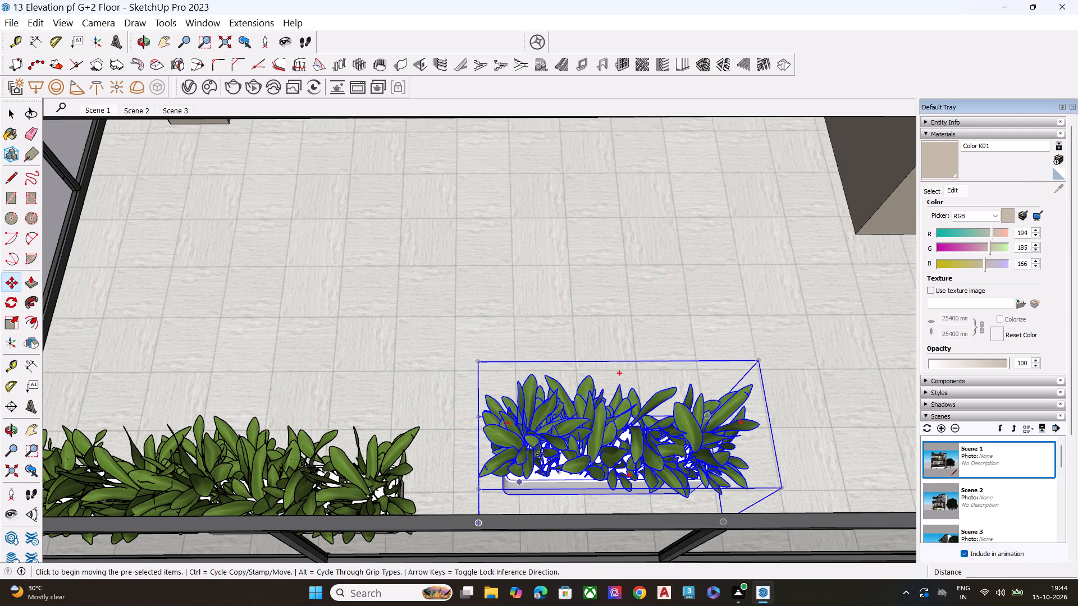
click(544, 449)
click(459, 492)
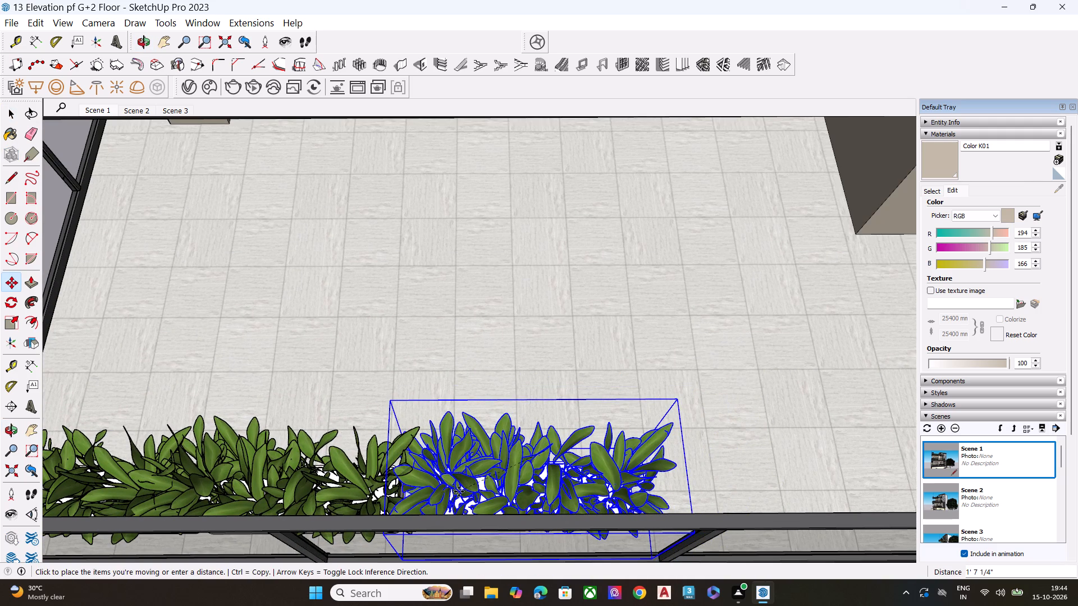
key(space)
scroll(447, 410, down, 7)
click(92, 465)
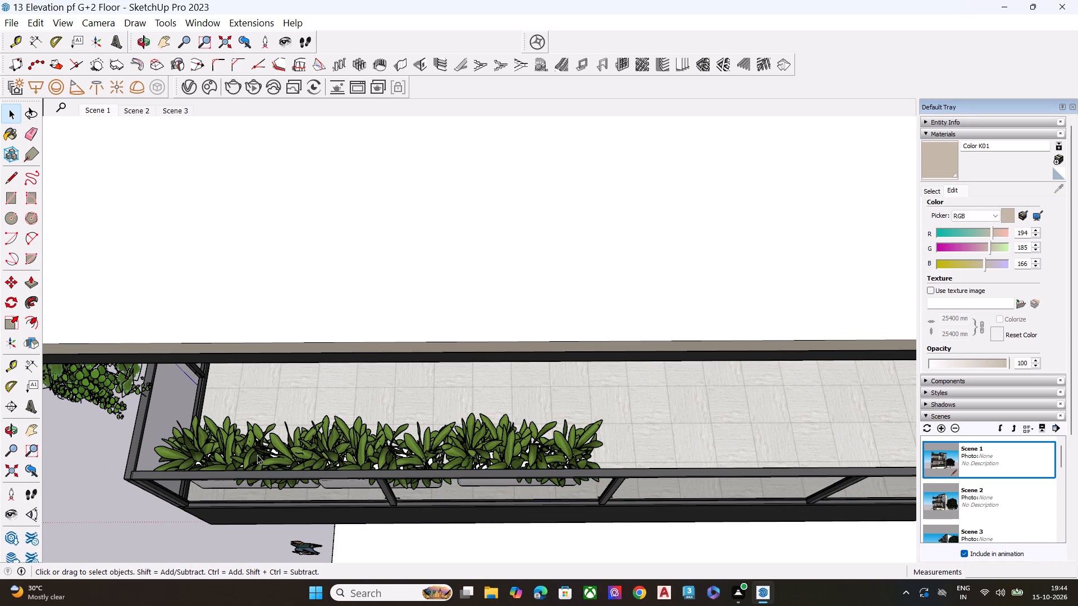
Move the third planter box about 7" along the red axis, closing the gap with the middle planter.
middle_drag(258, 431, 289, 273)
scroll(289, 273, up, 2)
scroll(321, 322, down, 9)
scroll(353, 409, up, 4)
middle_drag(361, 411, 412, 315)
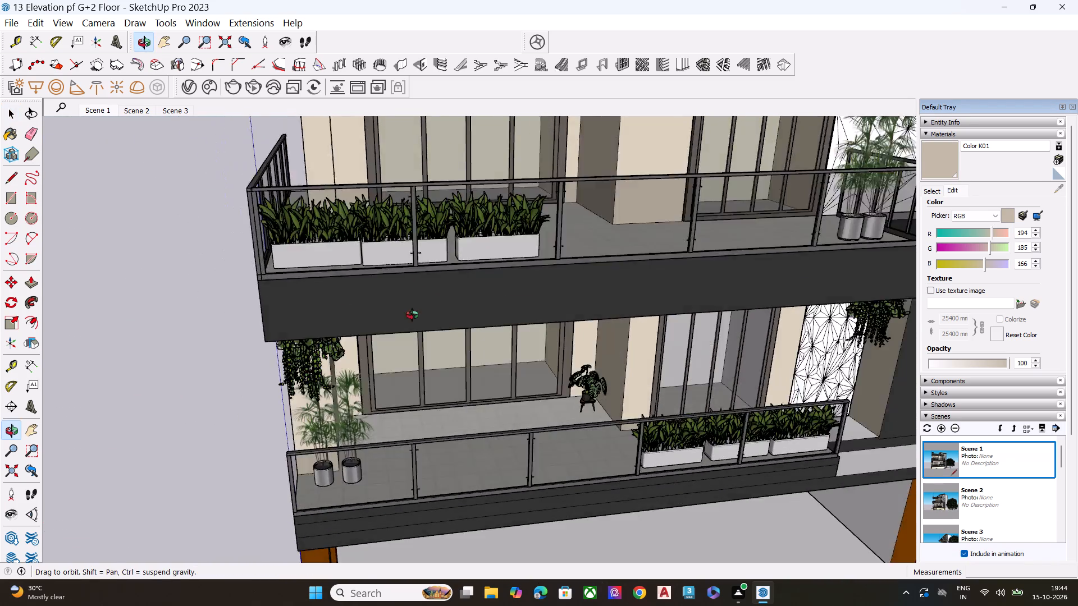
middle_drag(412, 315, 460, 356)
scroll(442, 221, up, 8)
middle_drag(467, 264, 526, 350)
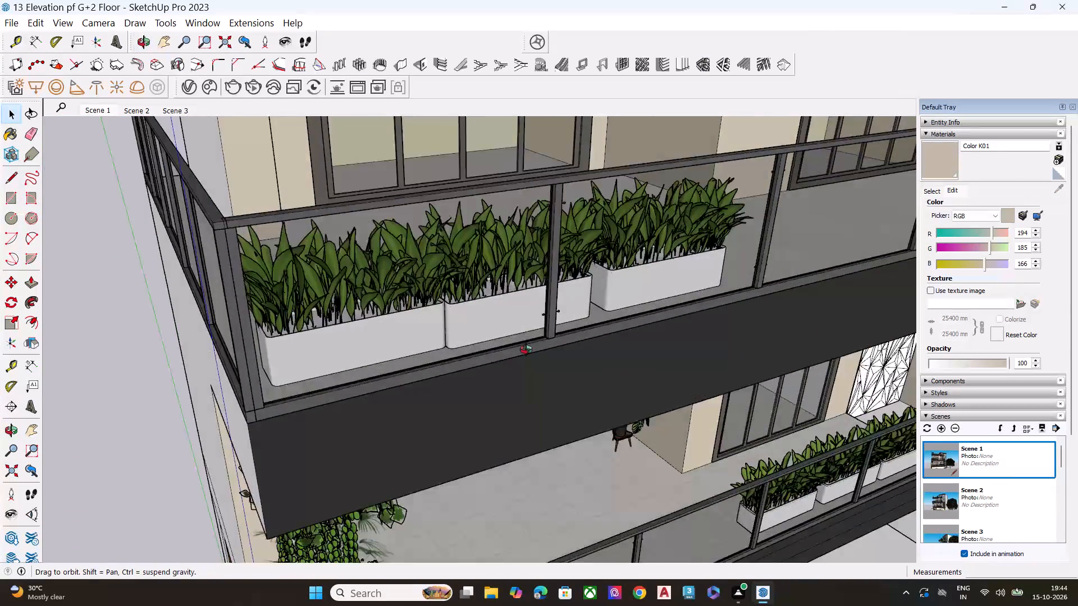
middle_drag(526, 350, 689, 399)
scroll(582, 346, up, 10)
middle_drag(563, 352, 567, 352)
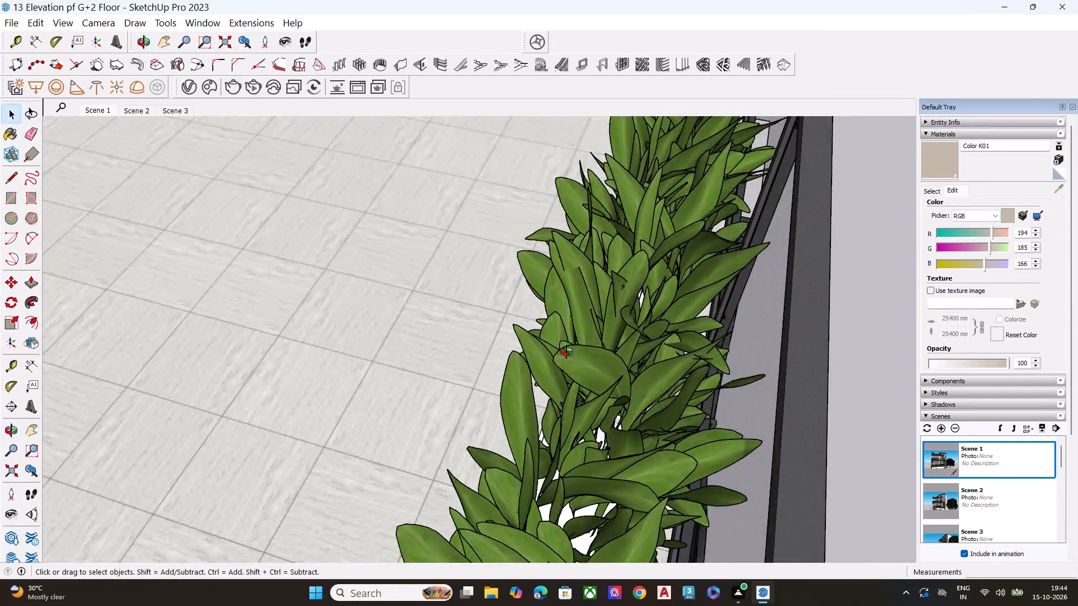
middle_drag(567, 352, 759, 265)
scroll(583, 332, up, 3)
scroll(462, 240, down, 1)
scroll(454, 235, up, 3)
click(414, 223)
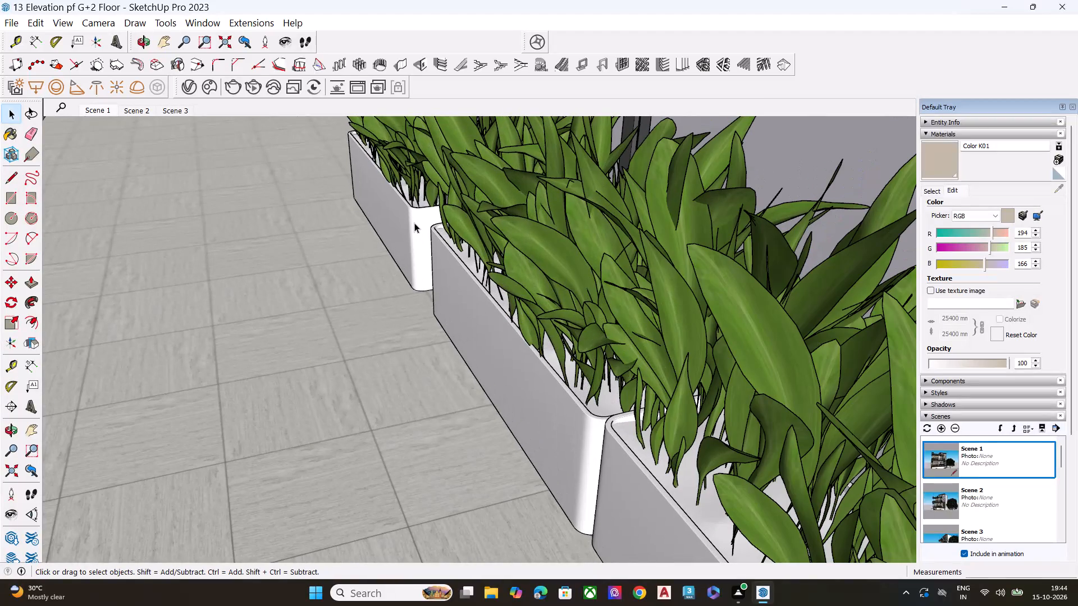
key(m)
click(408, 287)
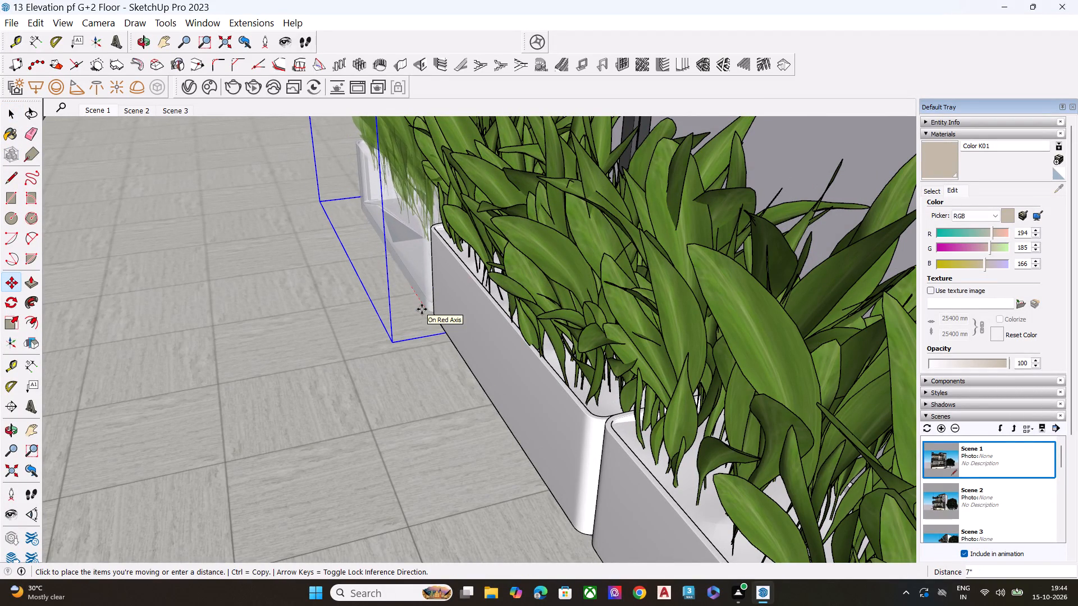
click(422, 309)
key(space)
scroll(401, 268, down, 12)
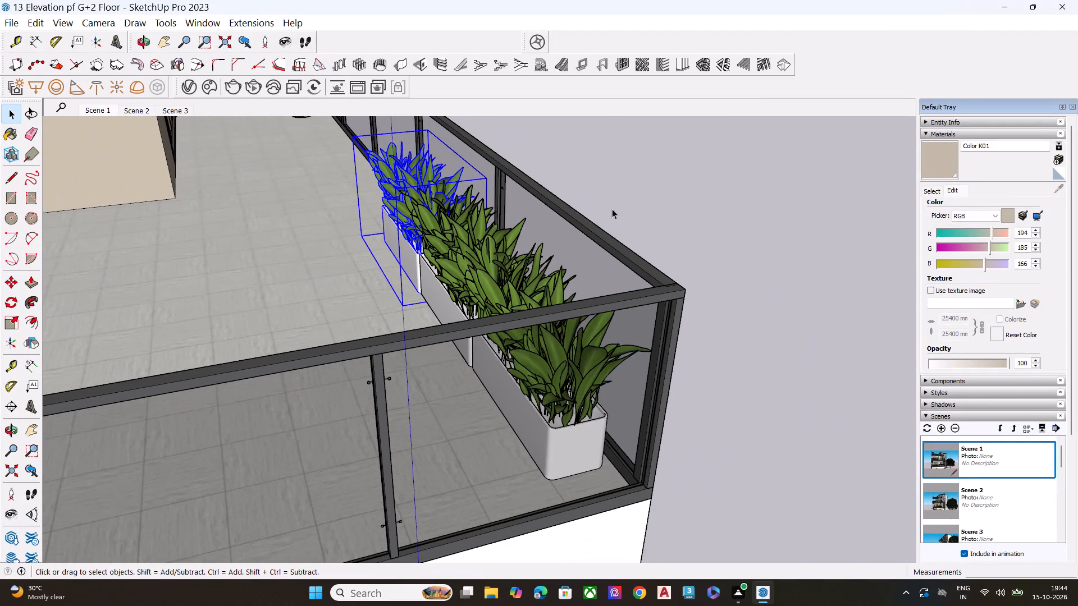
click(628, 199)
Copy the upper balcony's row of three planter boxes to the open space in front of the building.
middle_drag(628, 245, 283, 221)
scroll(264, 201, up, 1)
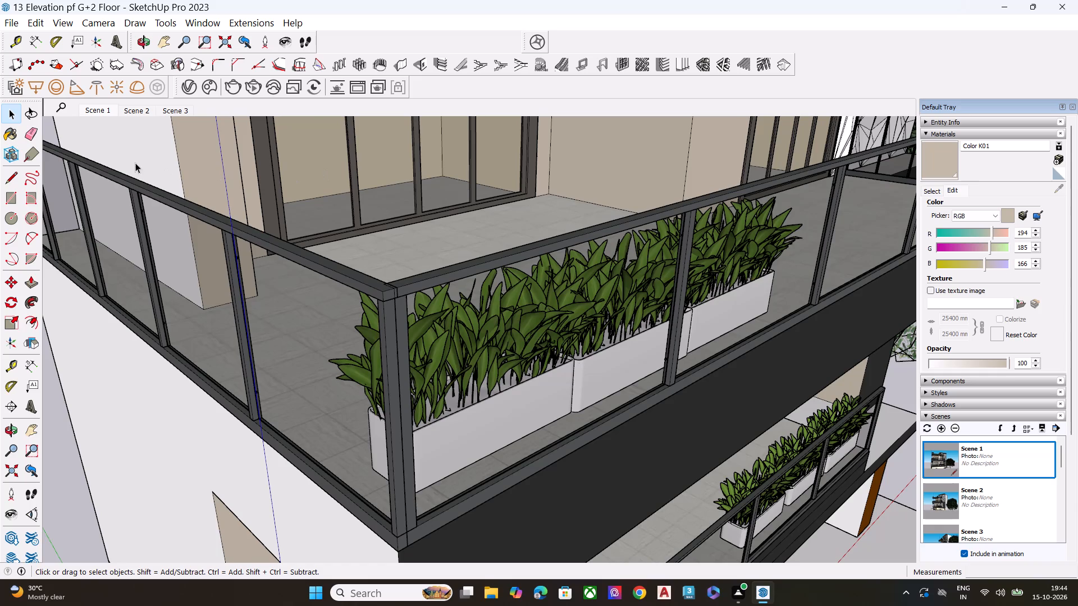
scroll(149, 240, down, 9)
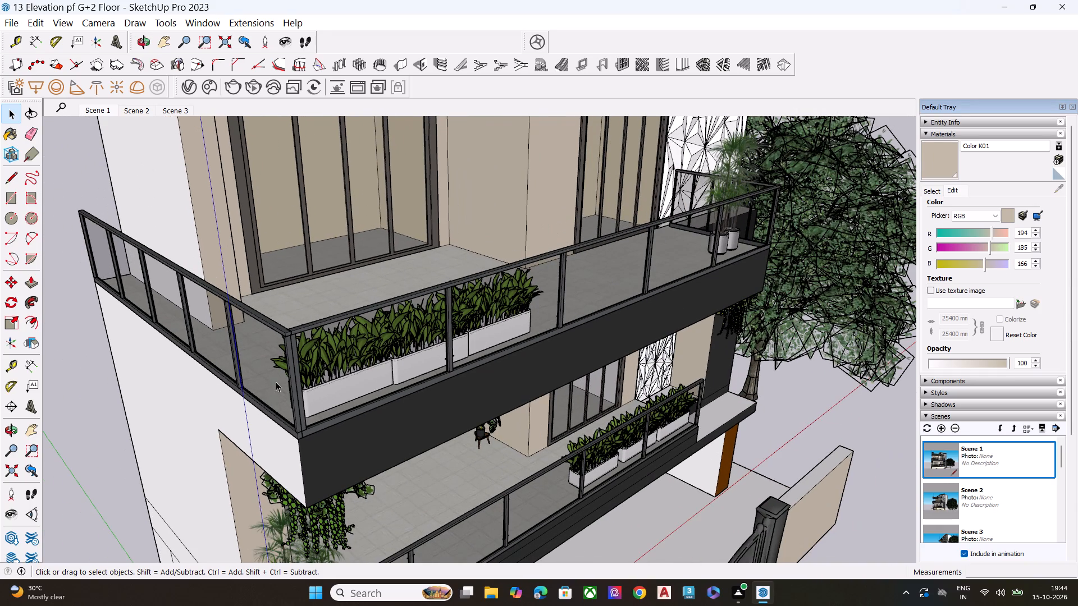
middle_drag(286, 391, 598, 434)
scroll(671, 356, up, 1)
middle_drag(671, 356, 678, 376)
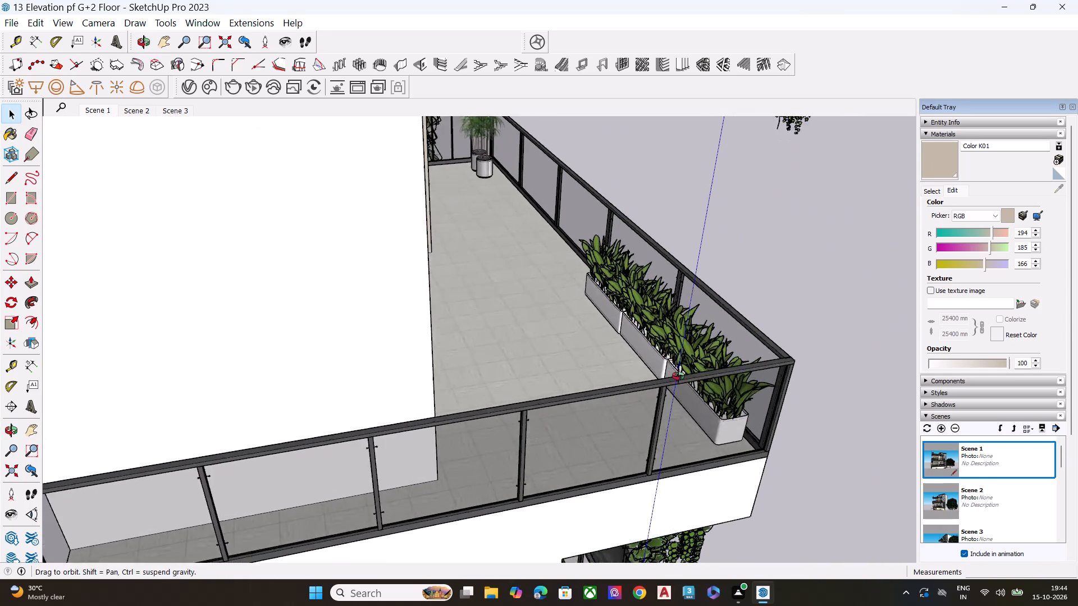
middle_drag(678, 376, 684, 383)
scroll(686, 384, up, 1)
scroll(686, 384, down, 2)
scroll(686, 384, up, 2)
click(693, 402)
ctrl+click(642, 353)
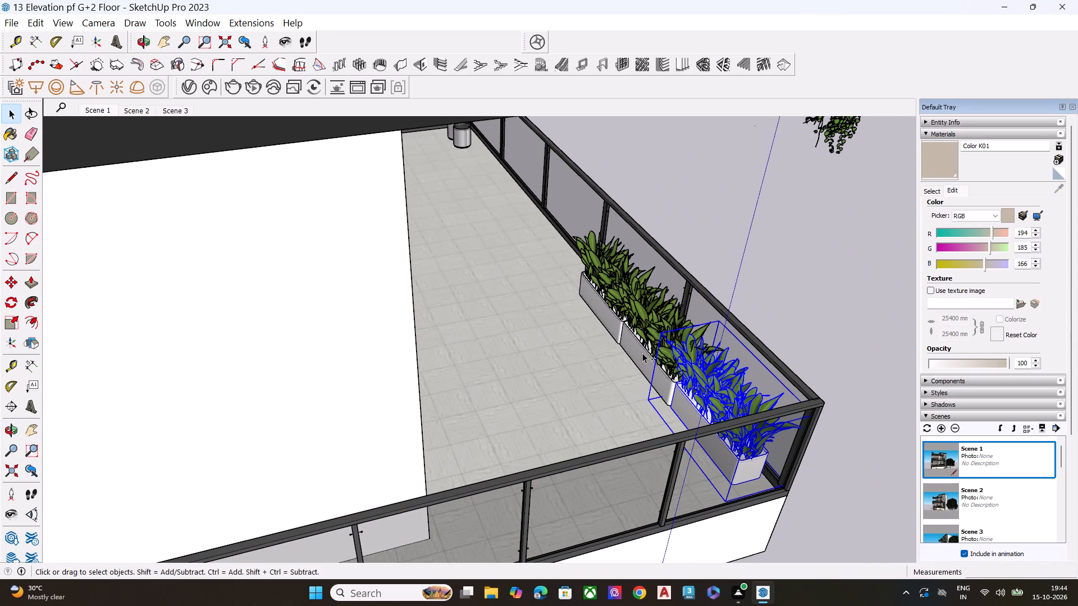
ctrl+click(611, 311)
key(m)
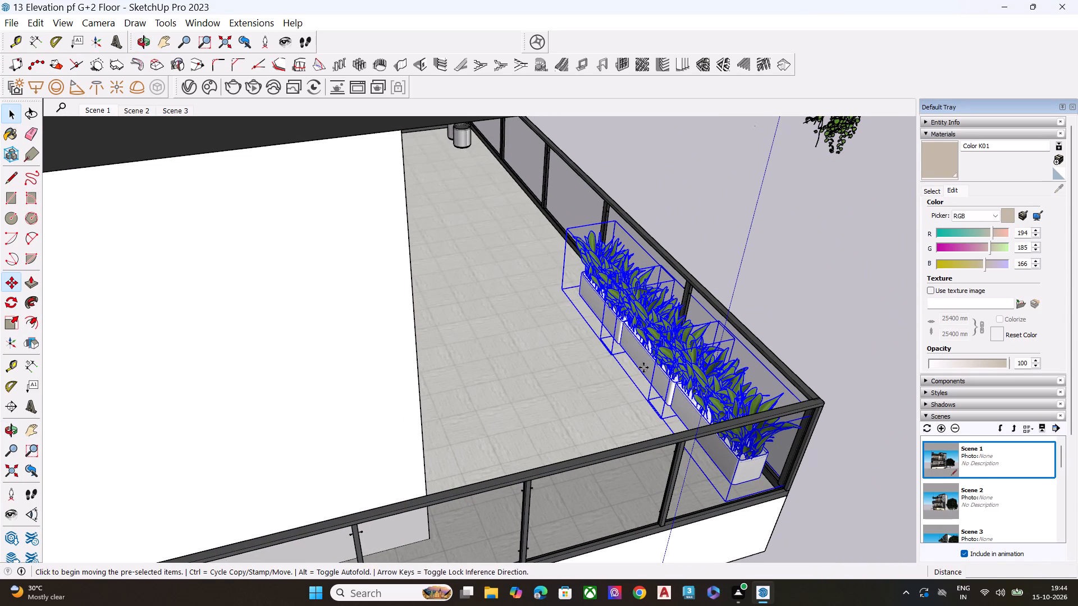
click(733, 481)
scroll(482, 423, down, 6)
scroll(556, 367, down, 6)
scroll(573, 371, up, 2)
scroll(586, 379, down, 1)
scroll(616, 384, up, 2)
scroll(614, 384, down, 15)
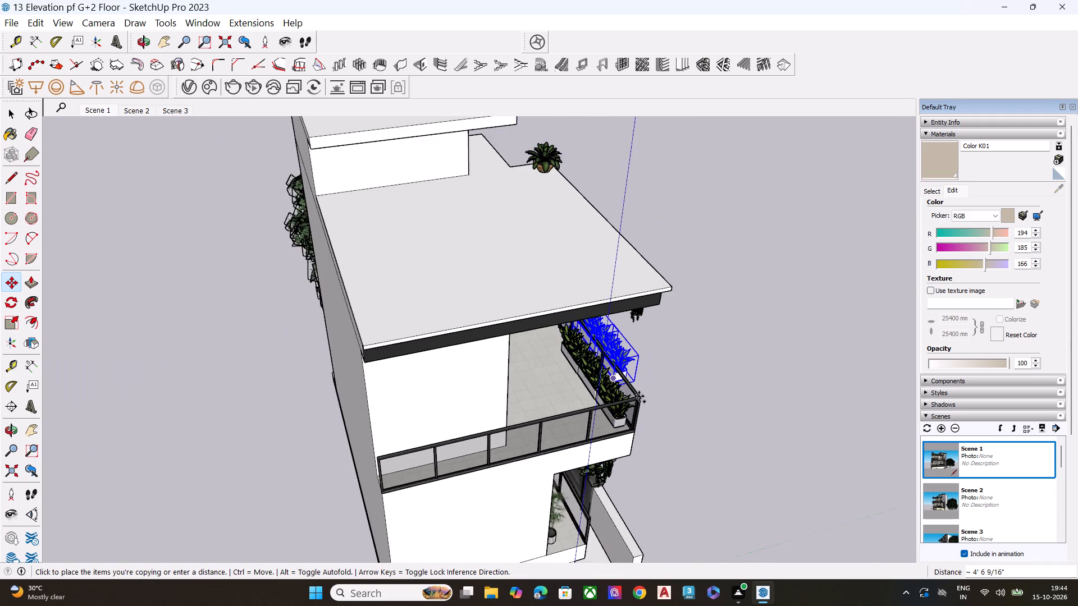
scroll(639, 396, down, 3)
click(722, 458)
key(space)
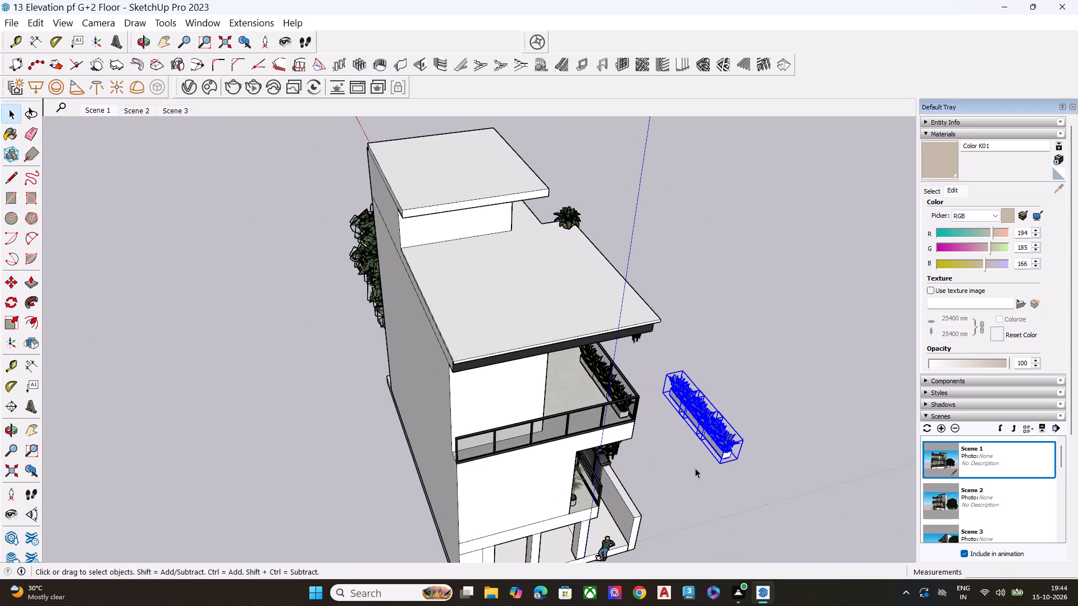
Rotate the copied row of planters horizontally by about 92 degrees, parallel to the balcony's side railing.
key(q)
click(720, 471)
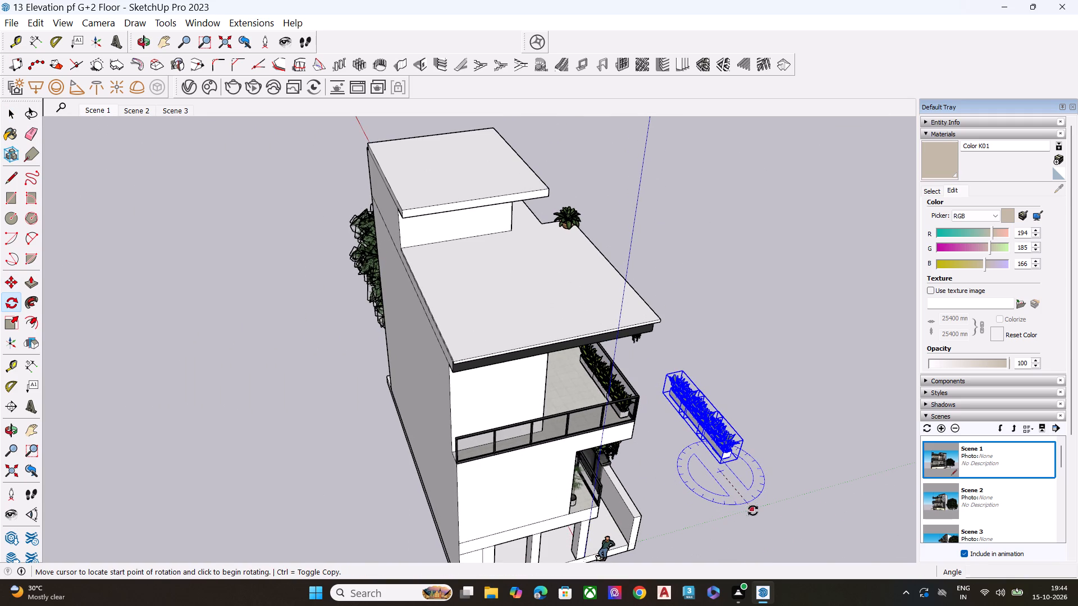
click(753, 511)
click(682, 480)
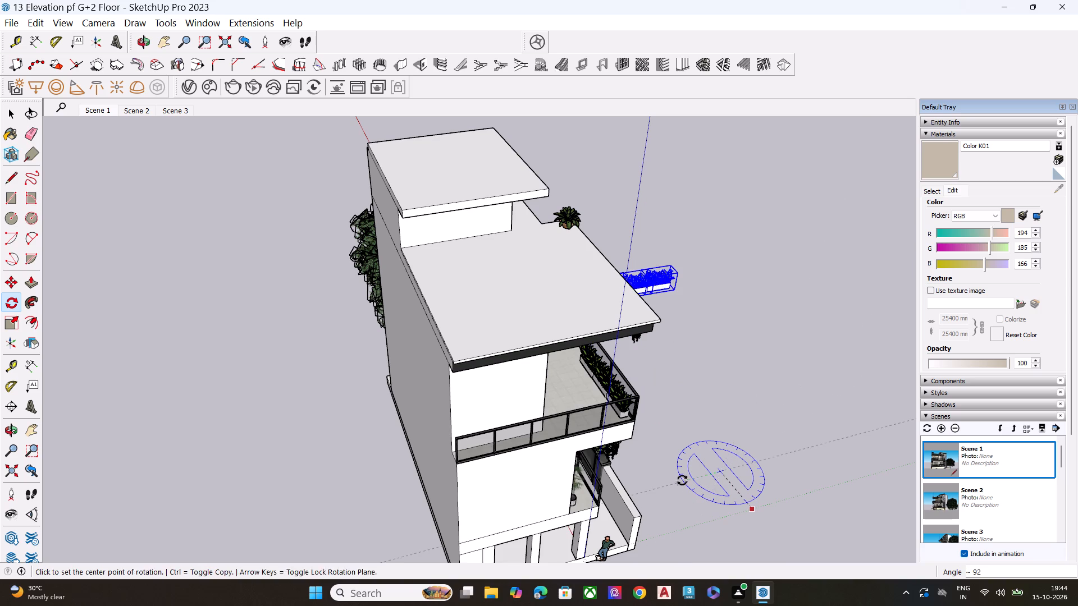
key(space)
Copy the rotated planter row about 26' 1" onto the upper balcony floor, along the side railing.
middle_drag(714, 353, 623, 309)
scroll(636, 290, up, 8)
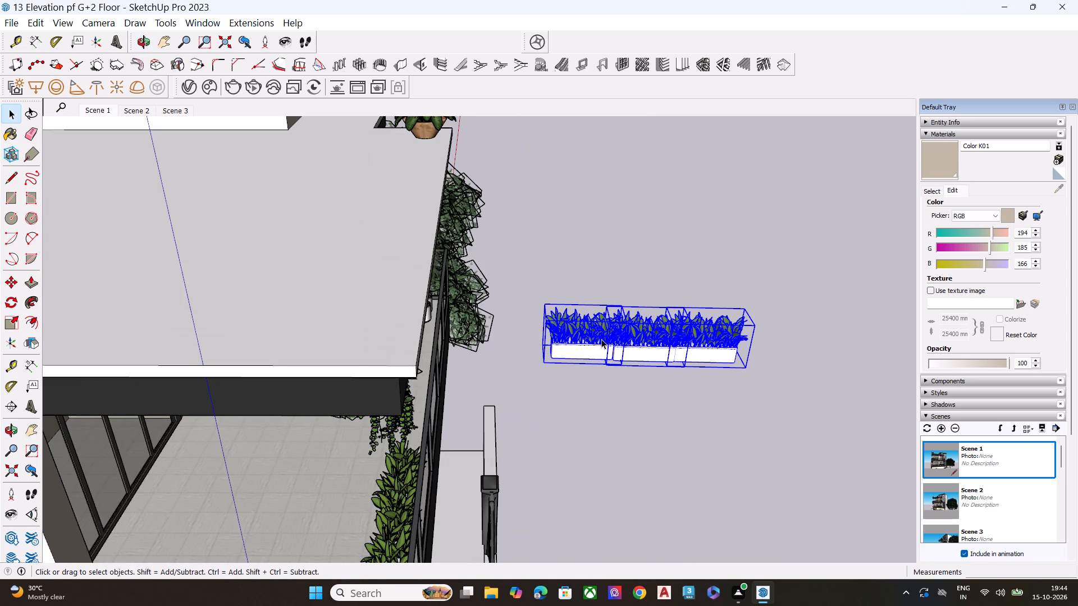
key(m)
click(747, 368)
scroll(765, 261, down, 2)
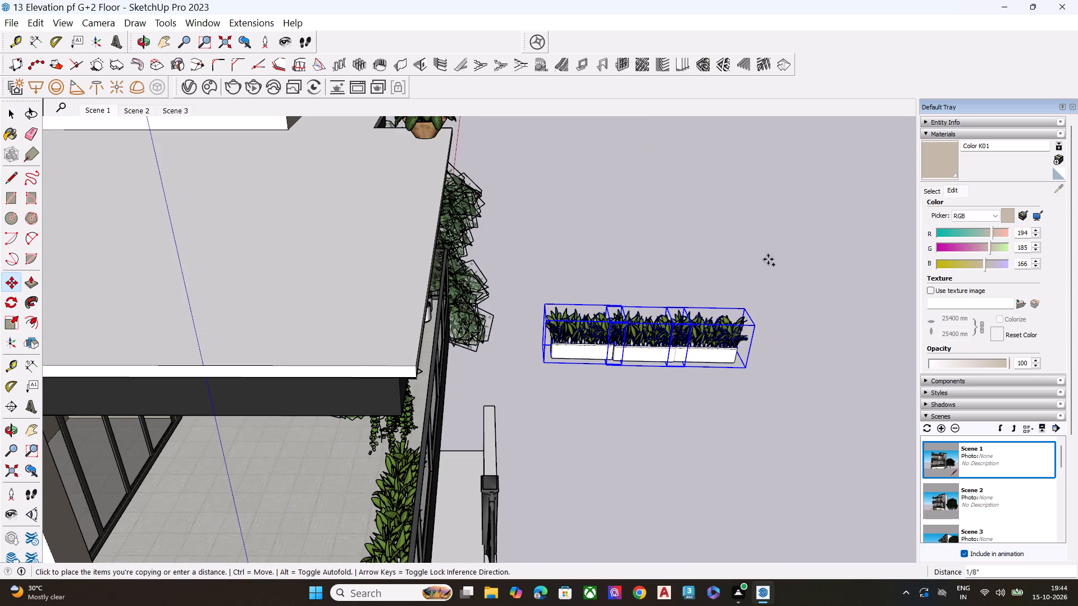
scroll(768, 259, down, 2)
scroll(674, 370, down, 3)
middle_drag(556, 415, 564, 460)
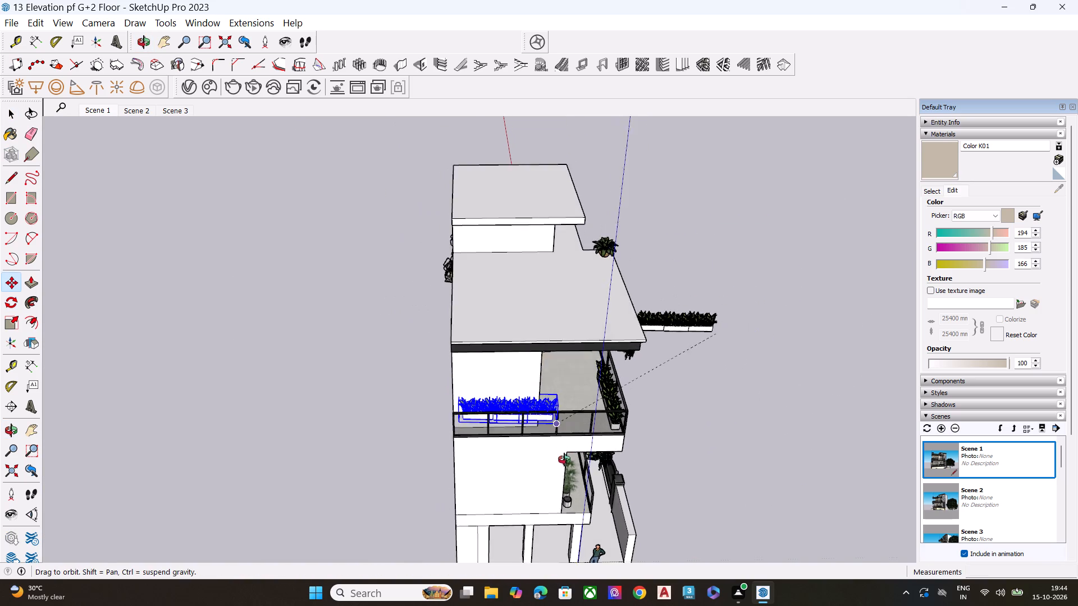
middle_drag(564, 460, 564, 500)
scroll(560, 505, up, 6)
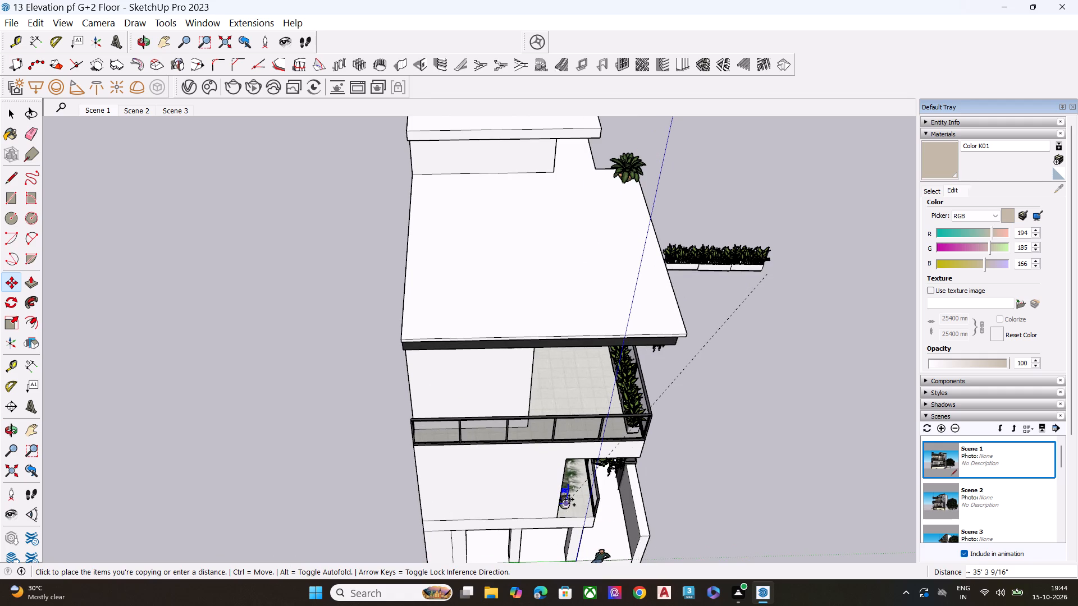
scroll(577, 495, up, 6)
scroll(569, 345, up, 3)
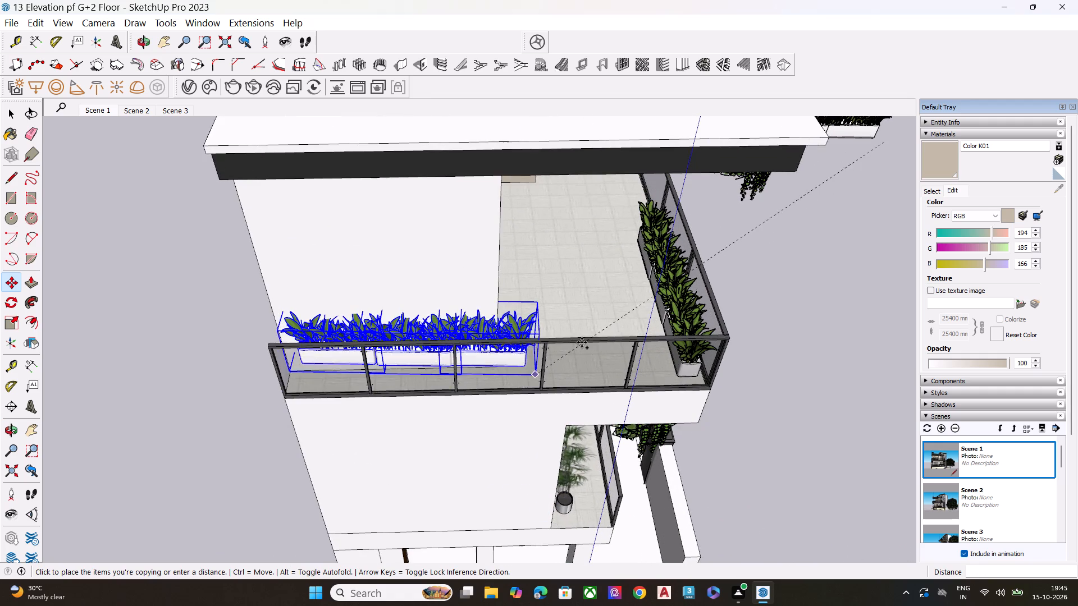
scroll(582, 342, up, 1)
middle_drag(678, 336, 509, 408)
scroll(522, 414, up, 2)
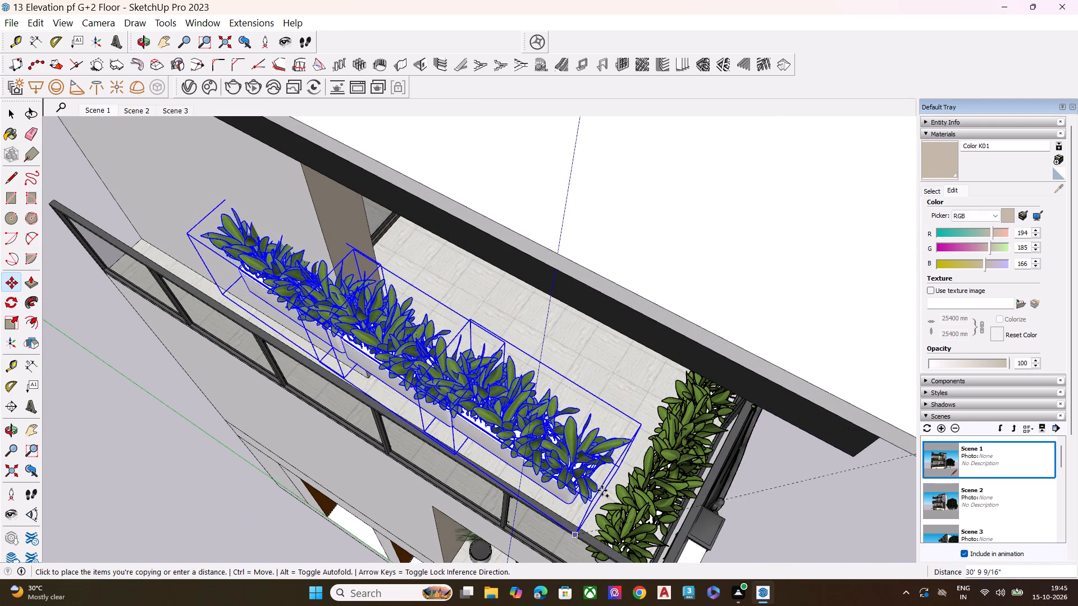
middle_drag(565, 534, 348, 378)
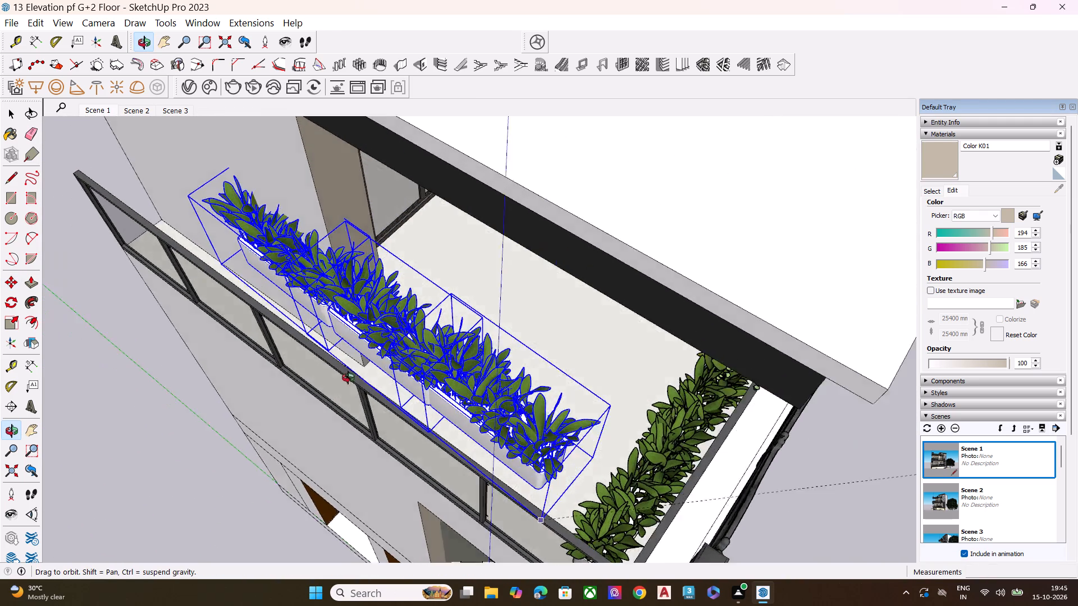
middle_drag(348, 378, 337, 247)
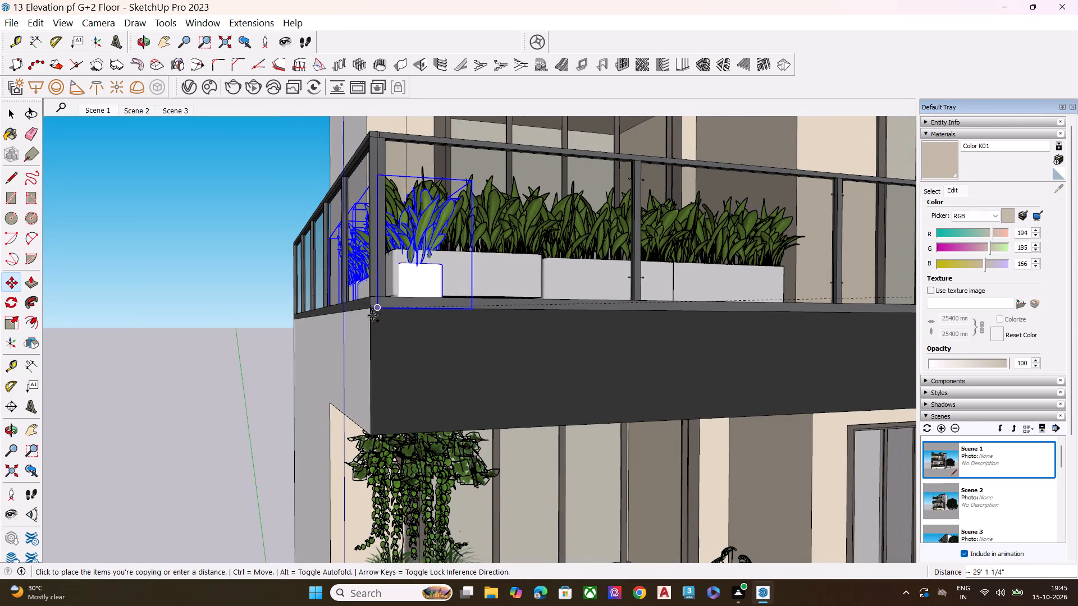
click(343, 304)
key(space)
Move the rotated planter row along the upper balcony's side railing toward the front corner, beside the front planter row.
middle_drag(310, 318, 451, 357)
scroll(435, 335, down, 6)
middle_drag(449, 325, 472, 325)
key(m)
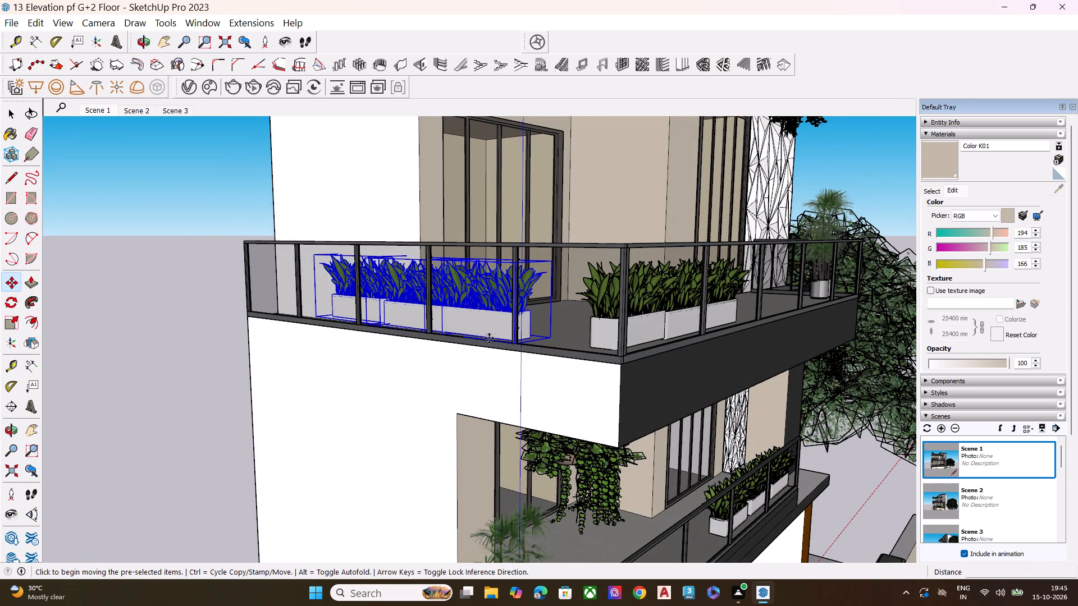
click(489, 338)
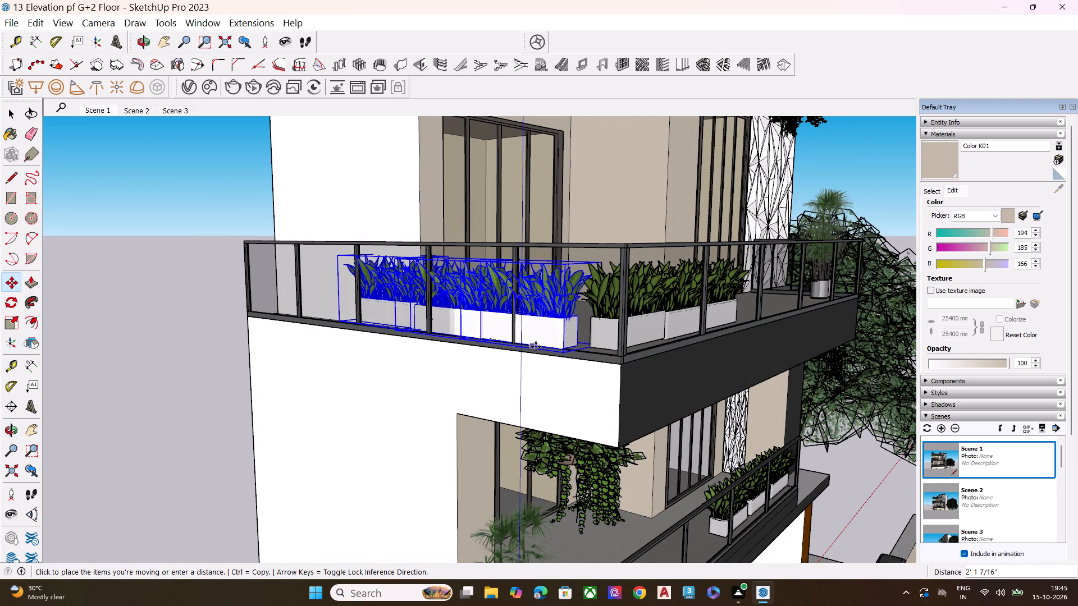
click(543, 343)
key(space)
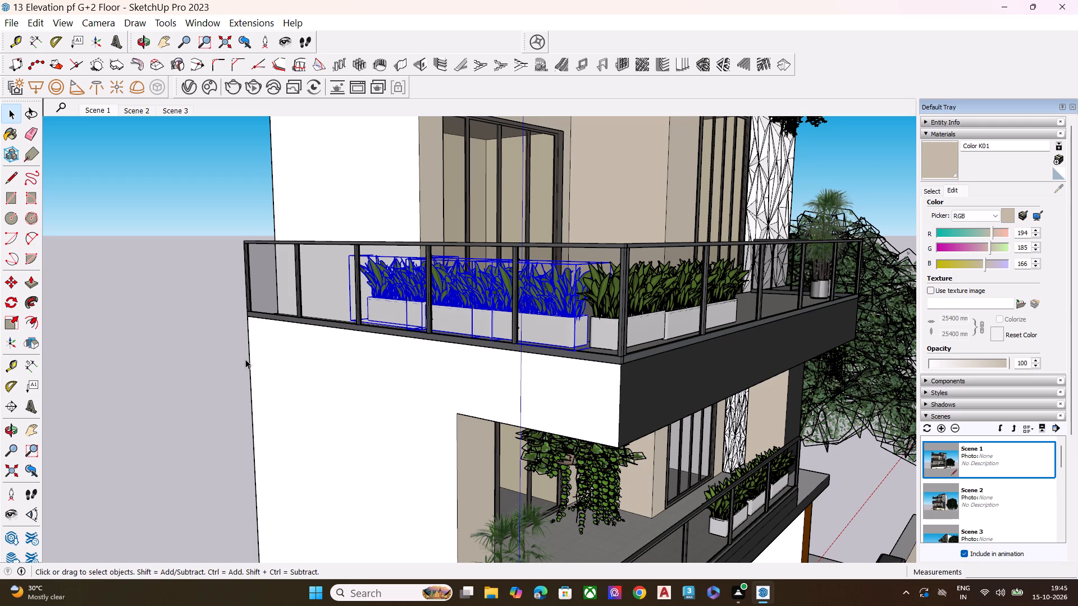
click(245, 360)
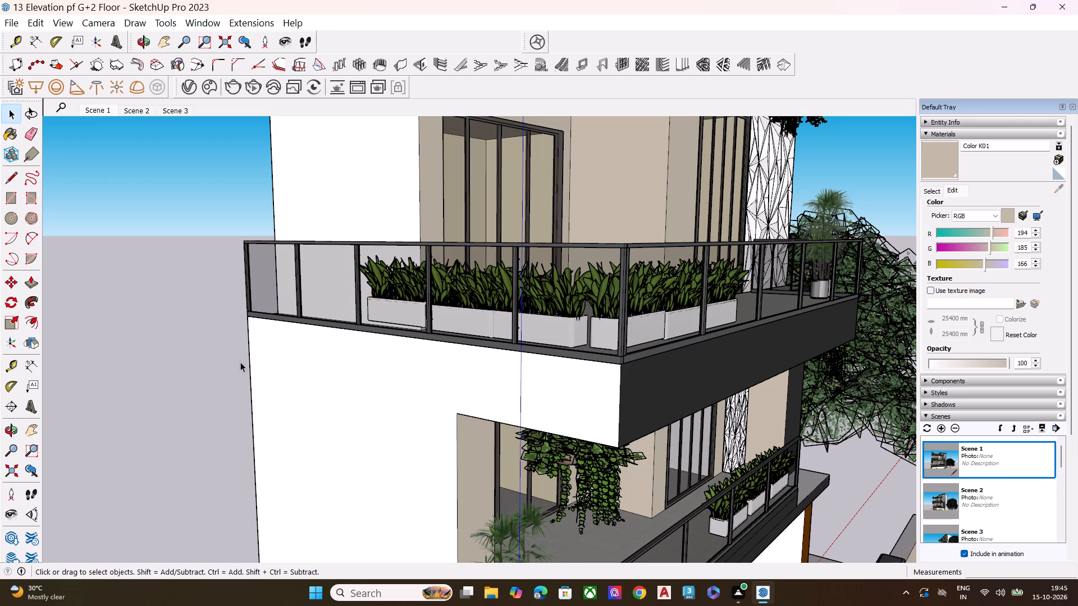
Delete the three leftover planter boxes floating in the open space in front of the building.
scroll(351, 343, down, 7)
scroll(351, 352, up, 1)
scroll(350, 352, down, 2)
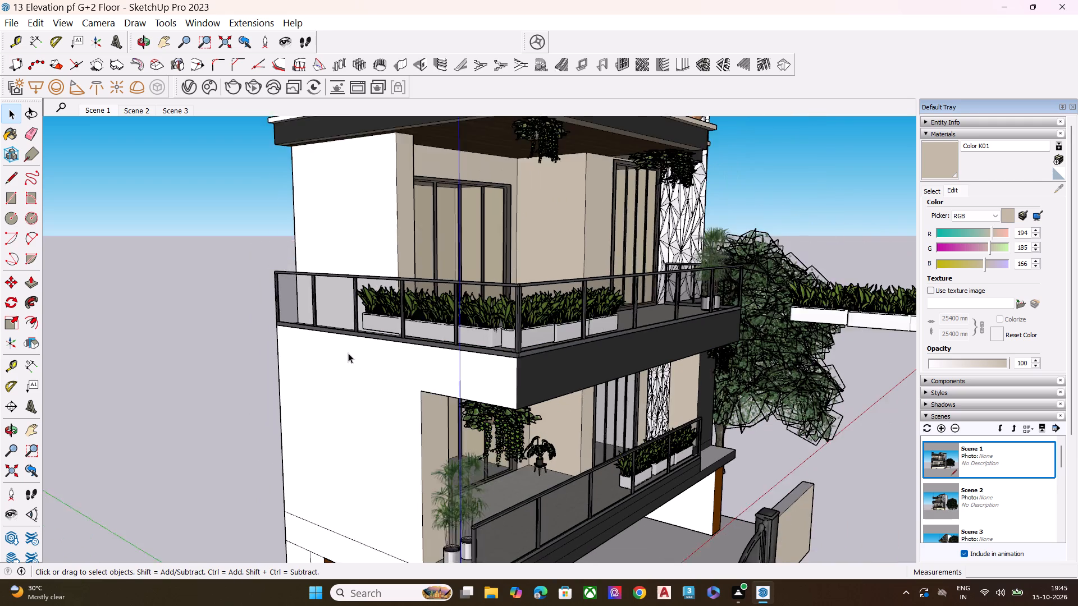
key(space)
scroll(755, 301, down, 5)
click(835, 318)
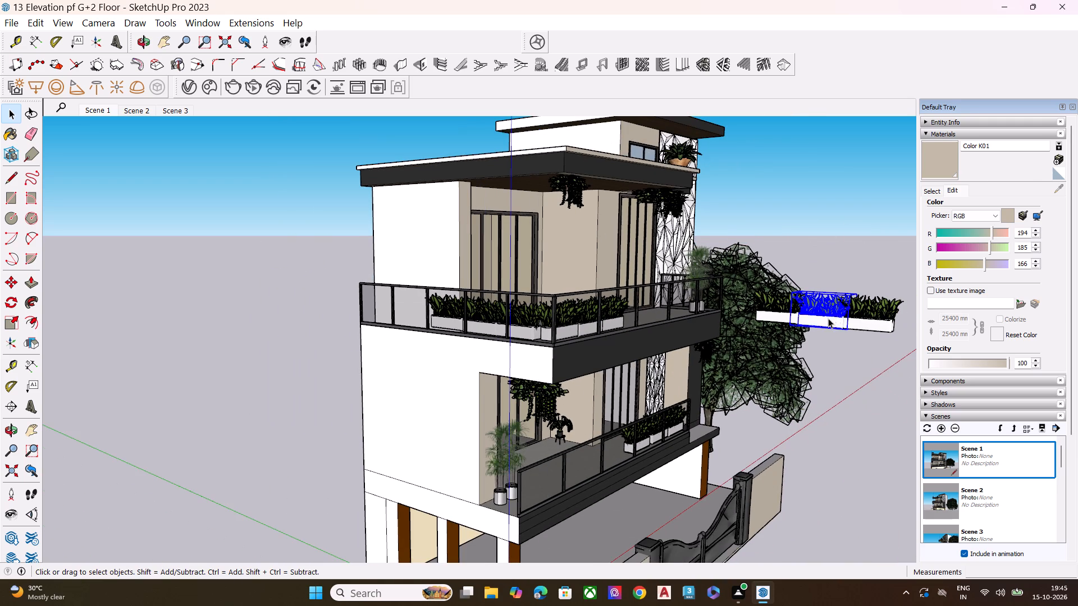
scroll(836, 307, up, 3)
scroll(836, 307, down, 2)
scroll(836, 307, up, 6)
key(Delete)
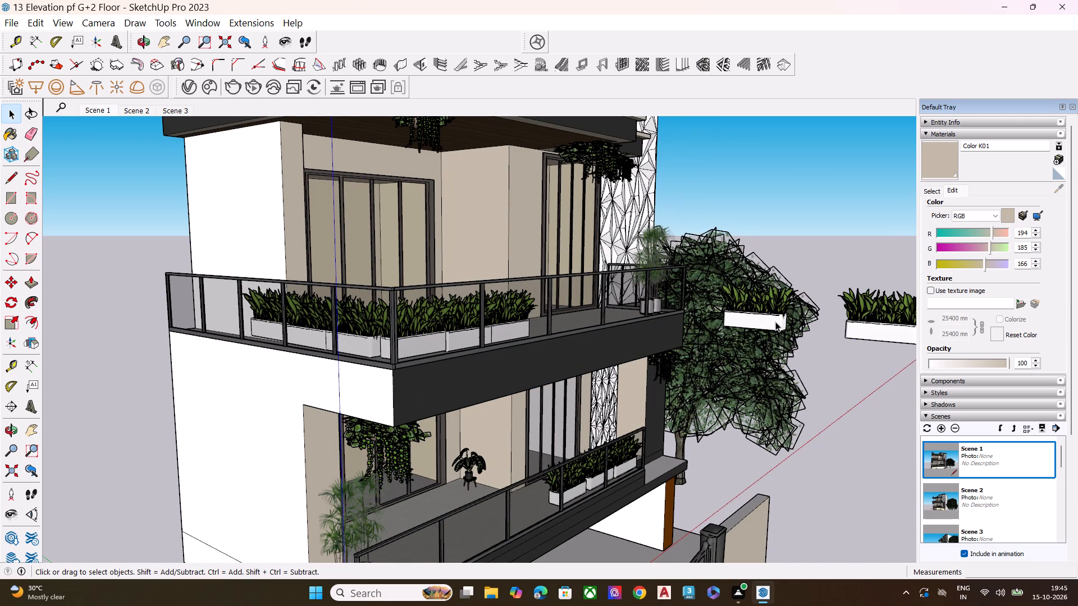
click(775, 322)
key(Delete)
click(866, 331)
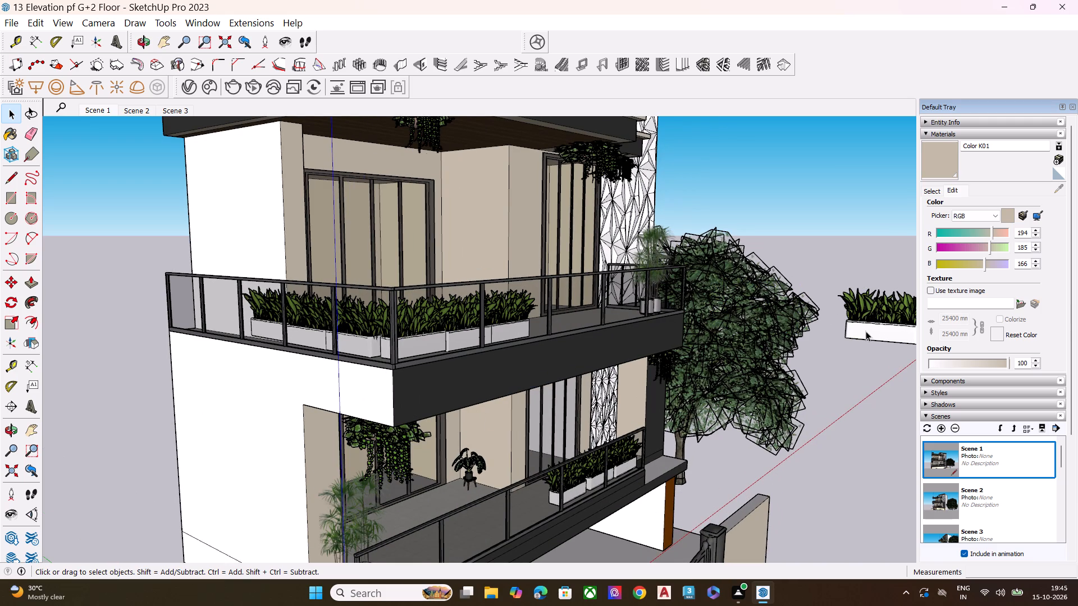
key(Delete)
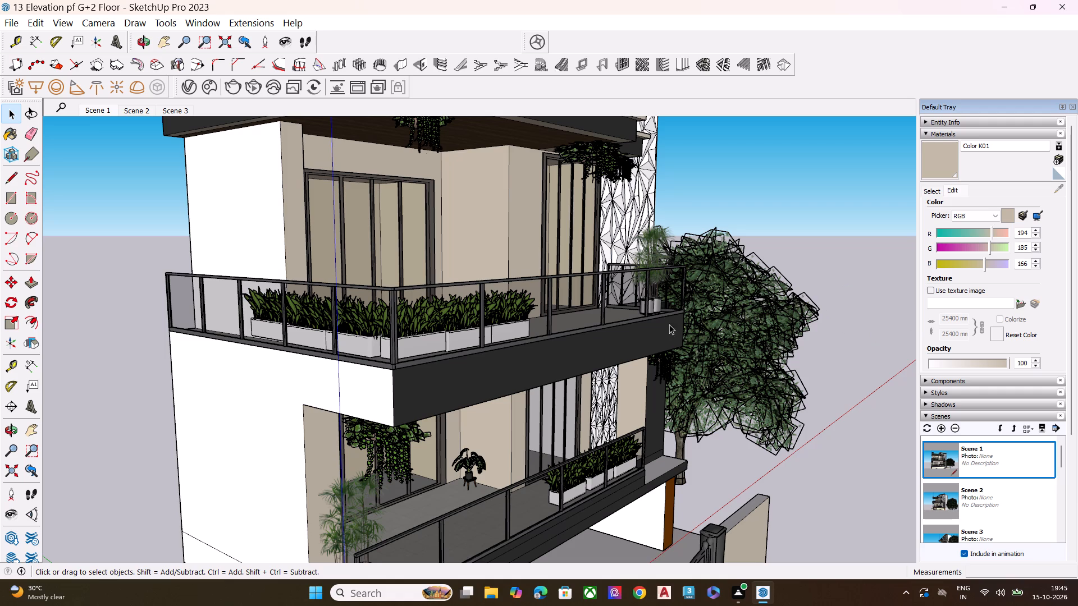
Examine the whole building from the front and side to check the planter arrangement on the balconies.
key(space)
click(886, 279)
middle_drag(805, 270, 653, 297)
scroll(693, 327, down, 9)
middle_drag(735, 402, 609, 379)
key(space)
key(space)
scroll(740, 308, down, 10)
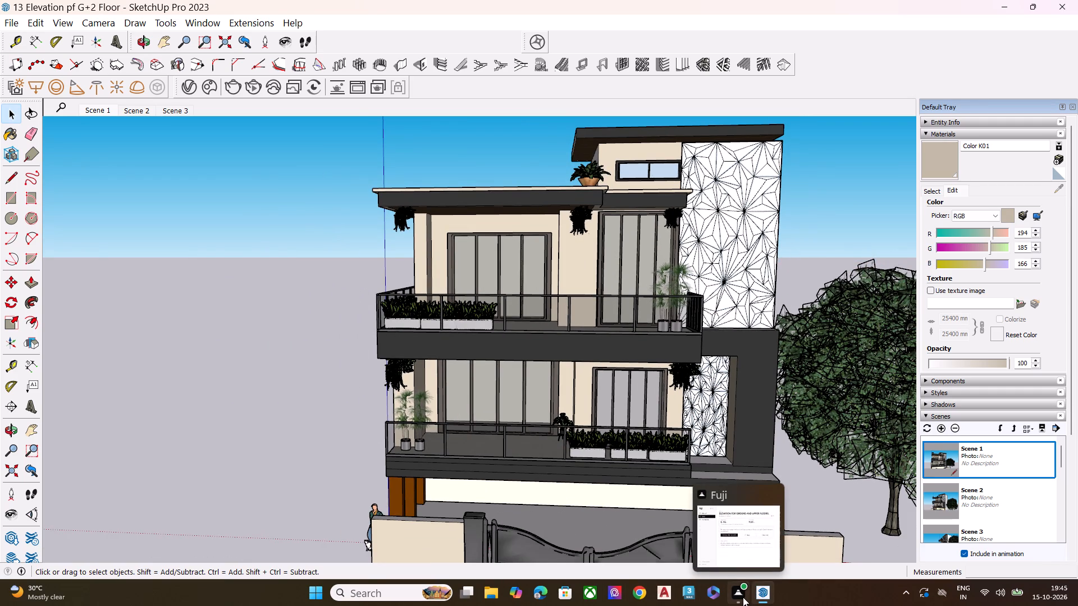
key(space)
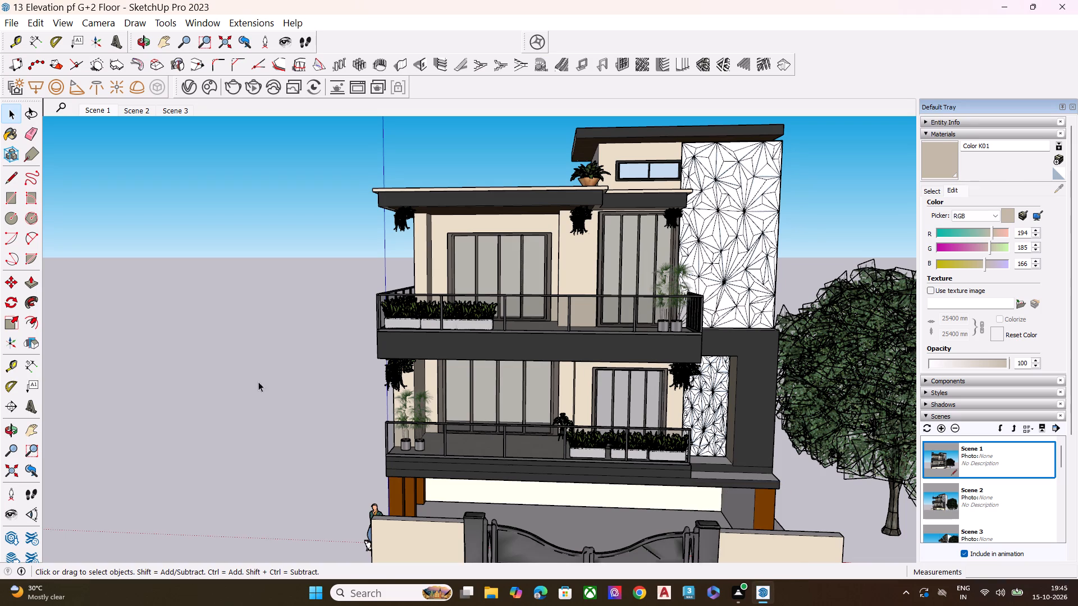
scroll(234, 384, down, 2)
key(space)
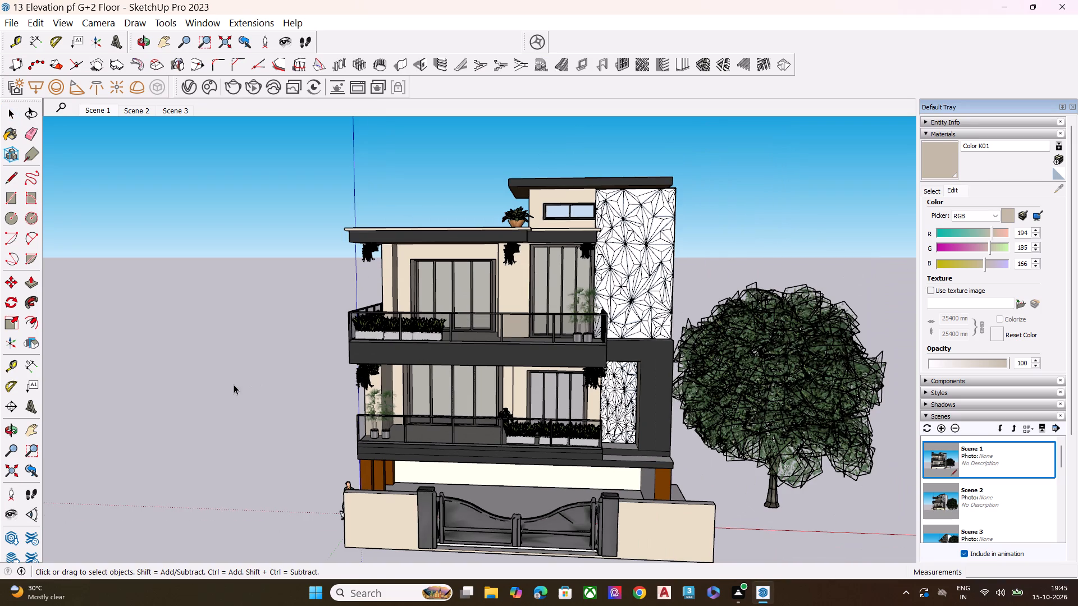
scroll(640, 326, down, 6)
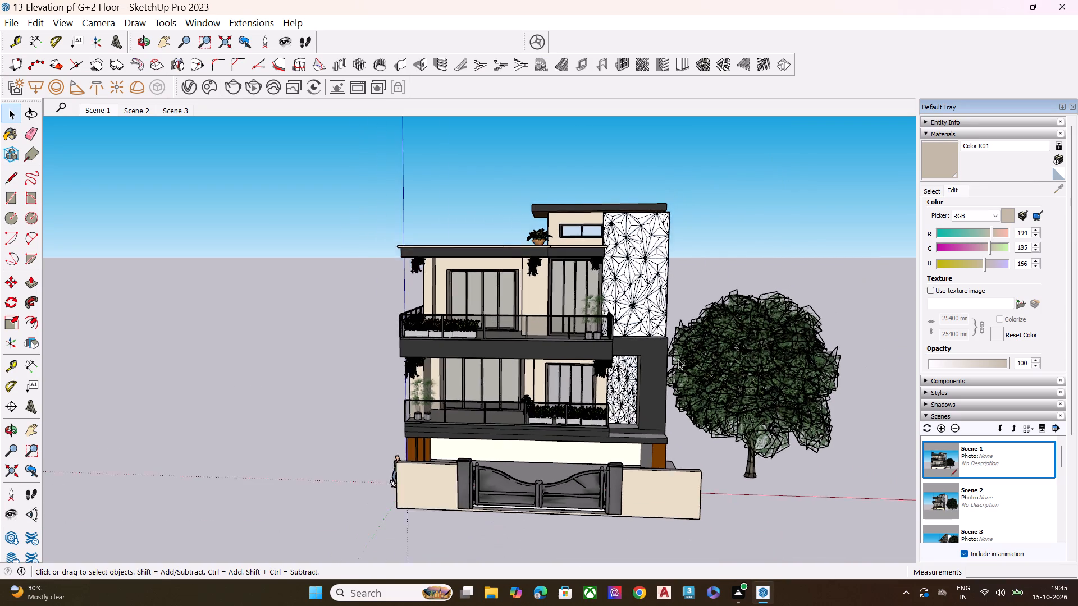
middle_drag(742, 380, 353, 402)
middle_drag(680, 424, 302, 430)
middle_drag(592, 408, 223, 411)
middle_drag(583, 446, 313, 430)
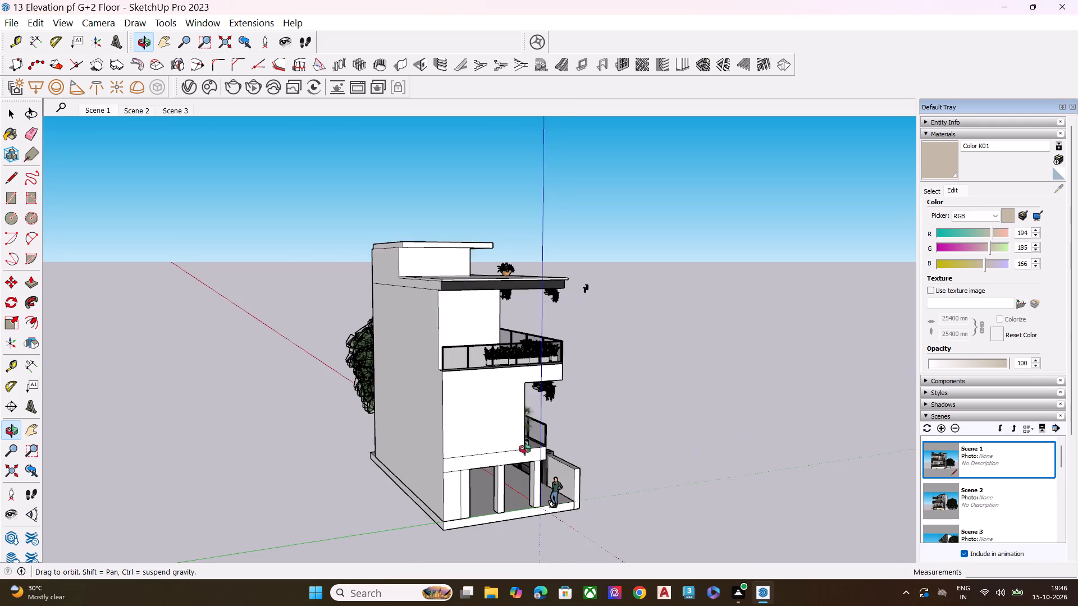
middle_drag(613, 449, 384, 446)
middle_drag(732, 419, 580, 421)
scroll(580, 421, up, 2)
key(space)
click(718, 311)
scroll(816, 295, down, 1)
scroll(816, 295, up, 2)
click(816, 295)
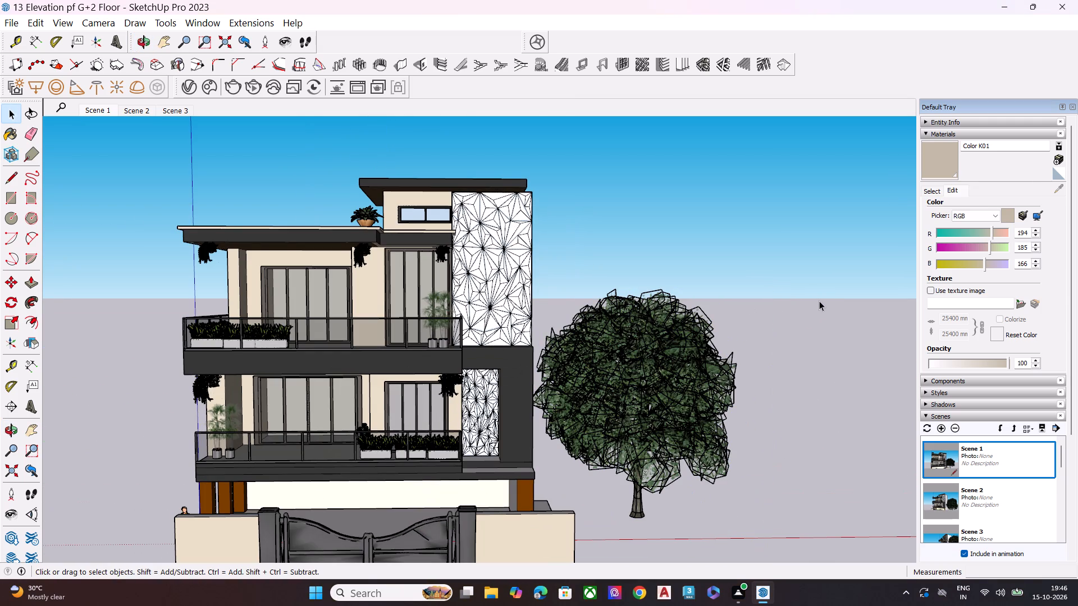
key(space)
scroll(652, 278, down, 8)
key(space)
scroll(565, 429, up, 4)
middle_drag(602, 268, 578, 292)
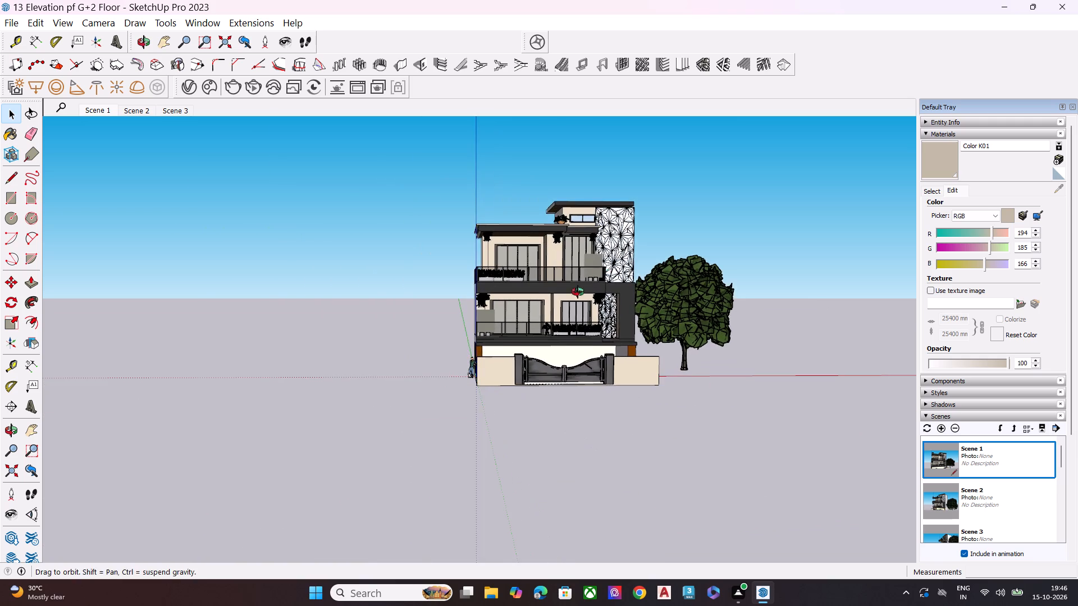
middle_drag(578, 292, 565, 299)
scroll(614, 245, up, 4)
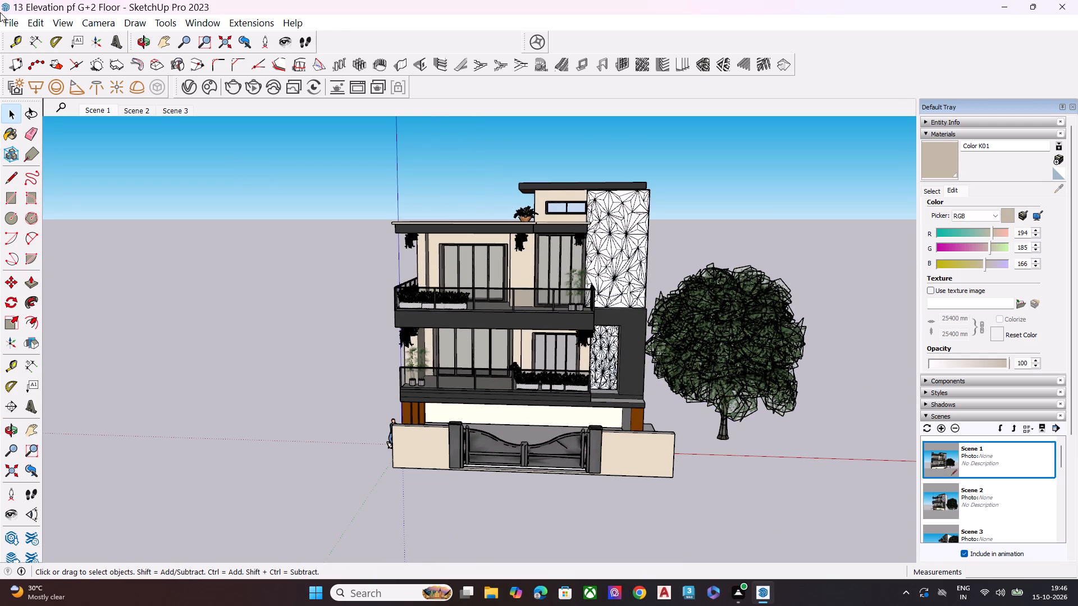
Export the Scene 1 view as a PNG image named "13 Elevation pf G+2 Floor Scene1" in Downloads.
click(10, 21)
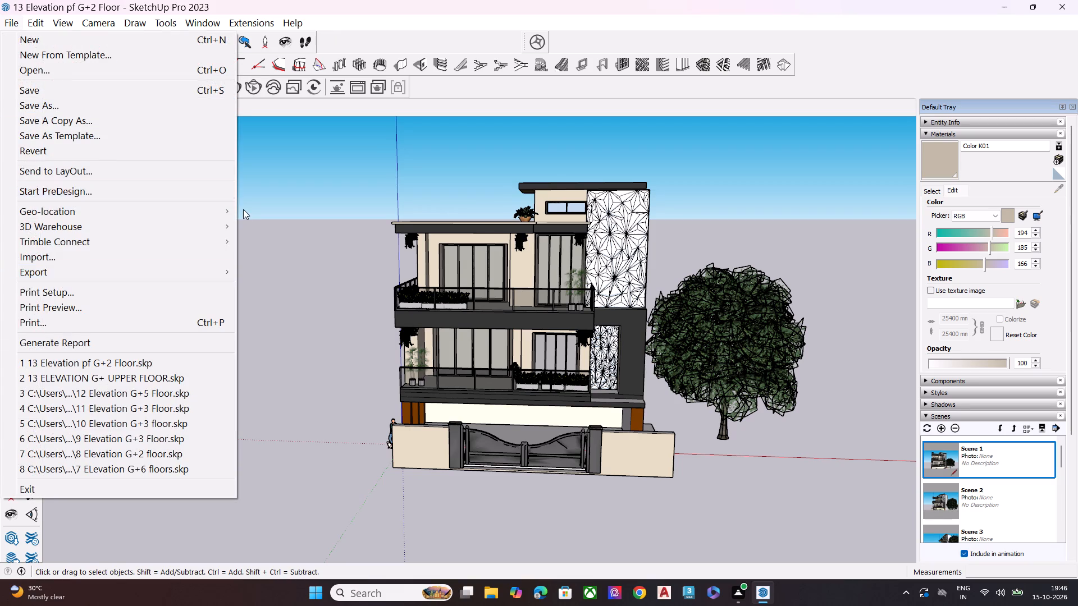
click(243, 209)
click(100, 113)
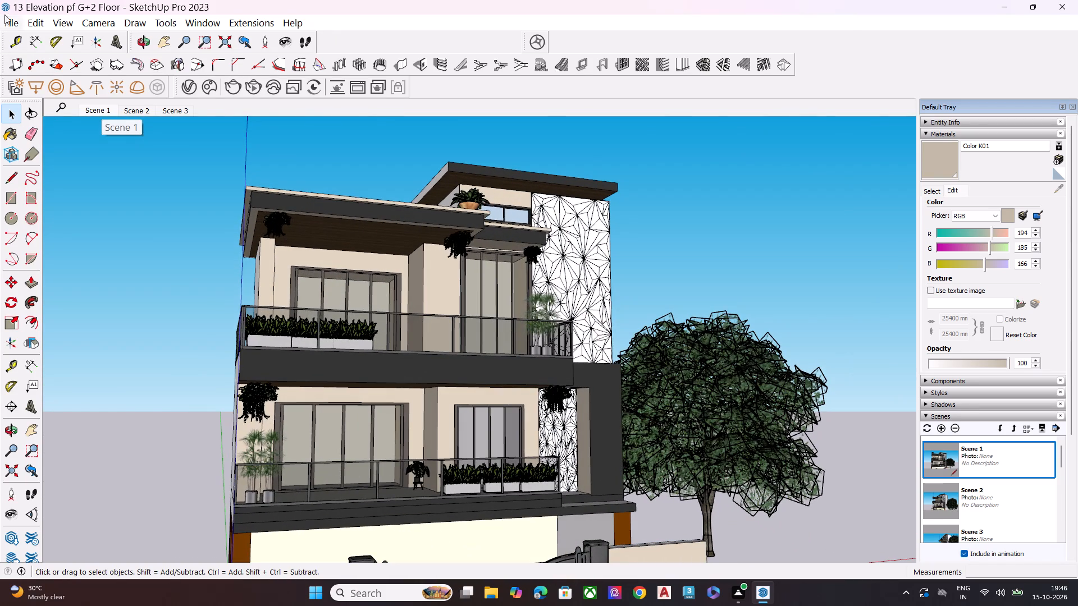
click(10, 21)
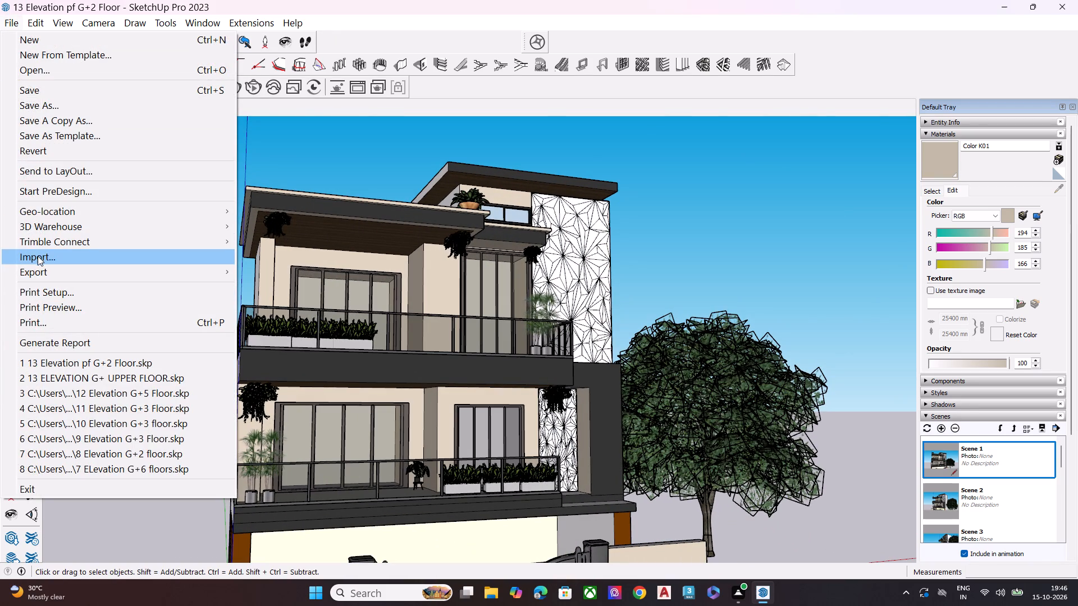
click(39, 270)
click(294, 282)
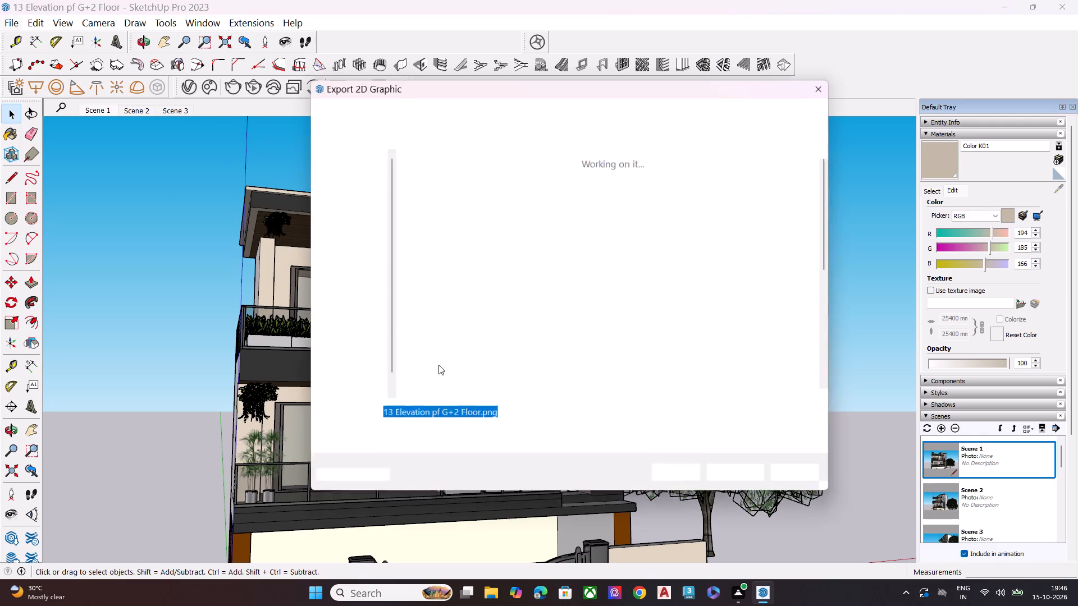
click(523, 418)
key(Left)
key(Left)
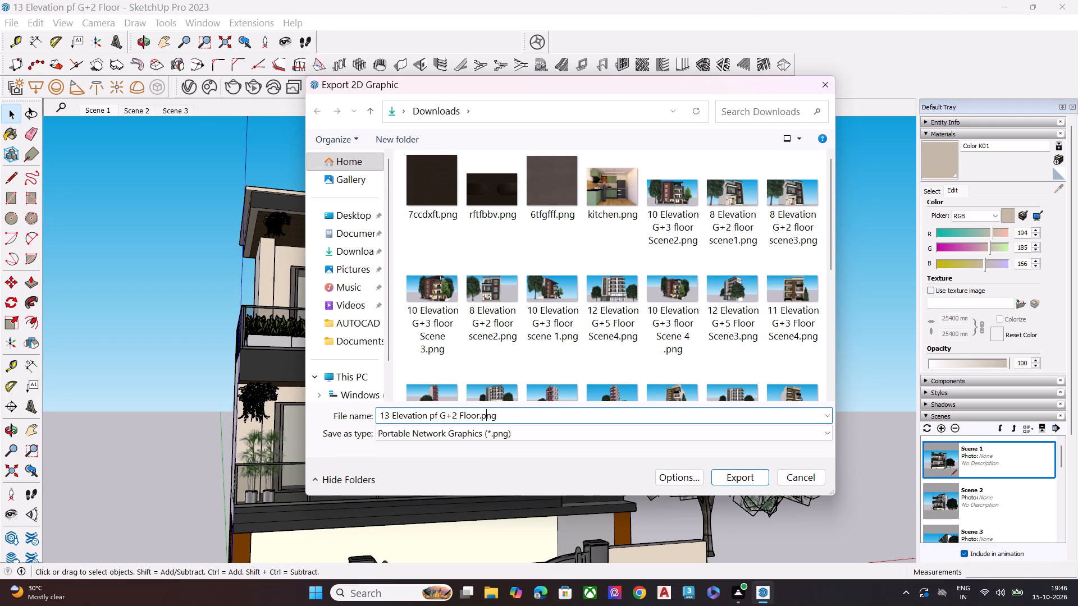
key(Left)
key(Left)
key(space)
text(s)
key(BackSpace)
text(Scene)
key(space)
key(BackSpace)
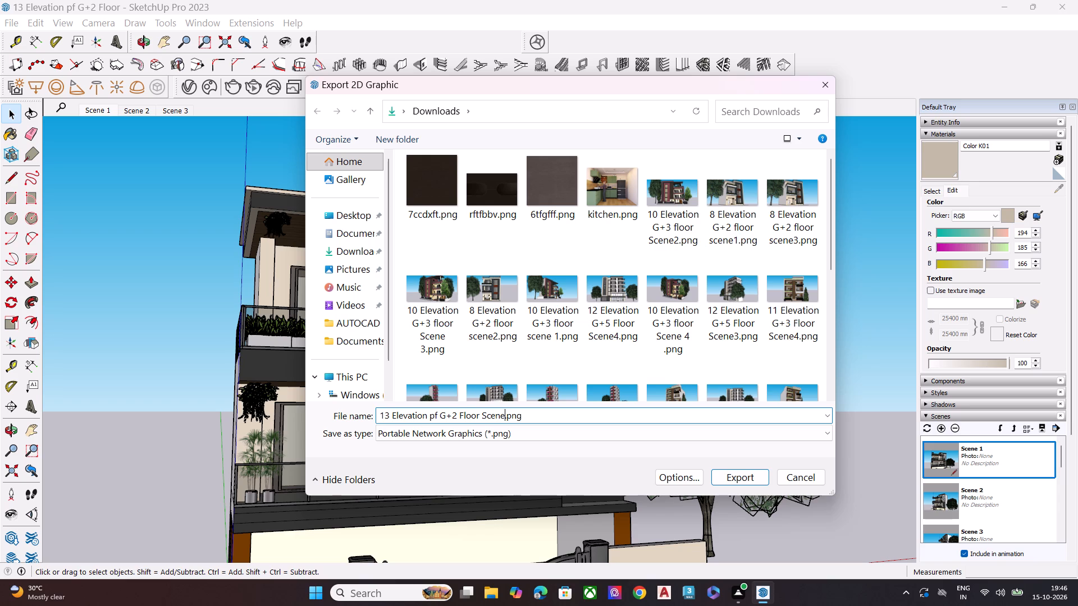
key(1)
key(Return)
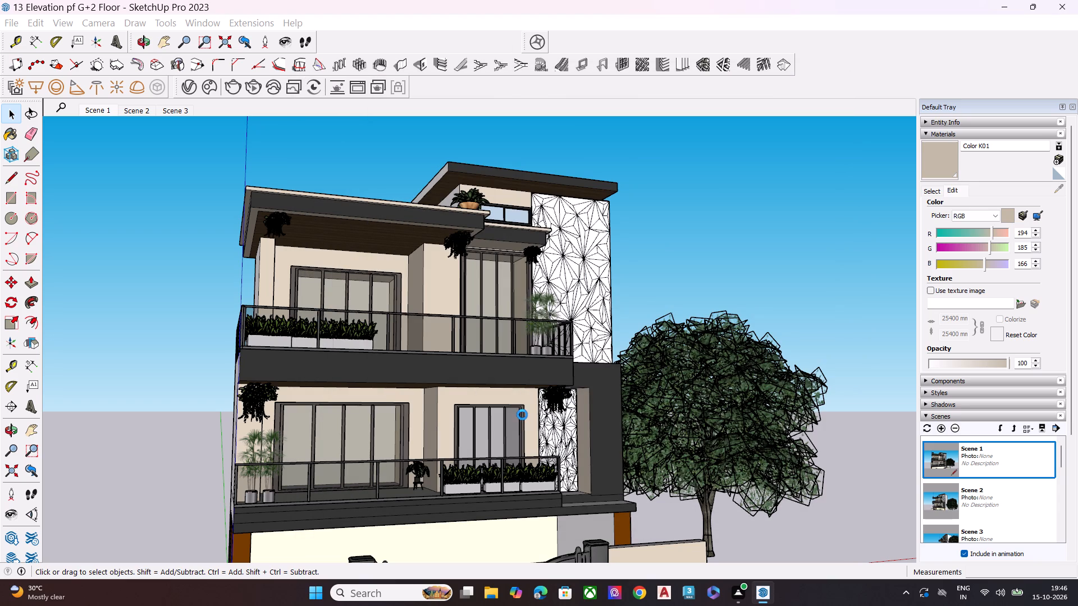
Export the Scene 2 view as a PNG image named "13 Elevation pf G+2 Floor Scene2" in Downloads.
click(141, 109)
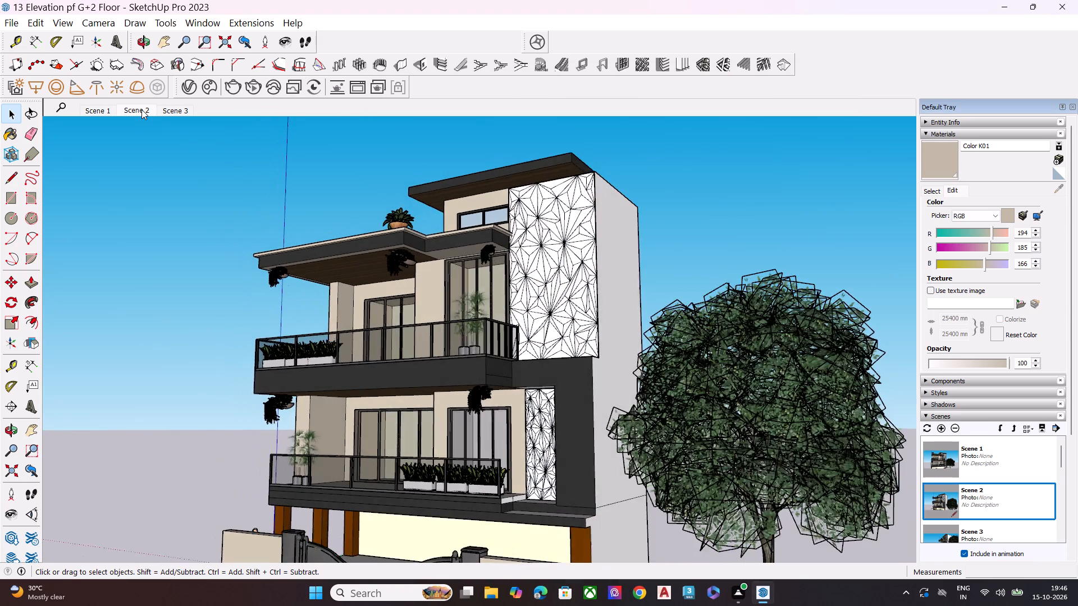
click(4, 17)
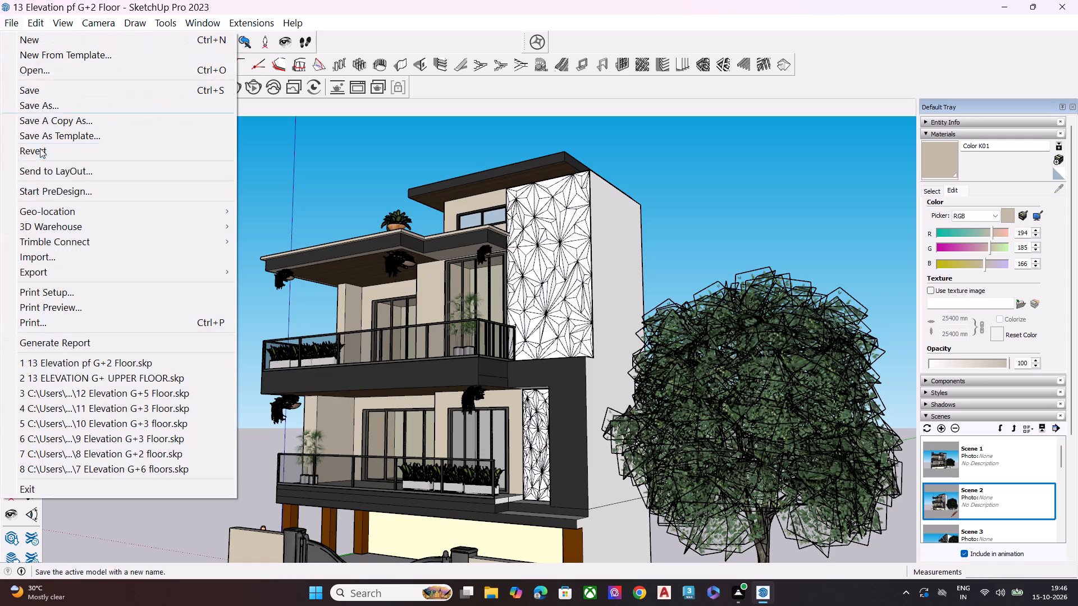
click(58, 272)
click(294, 282)
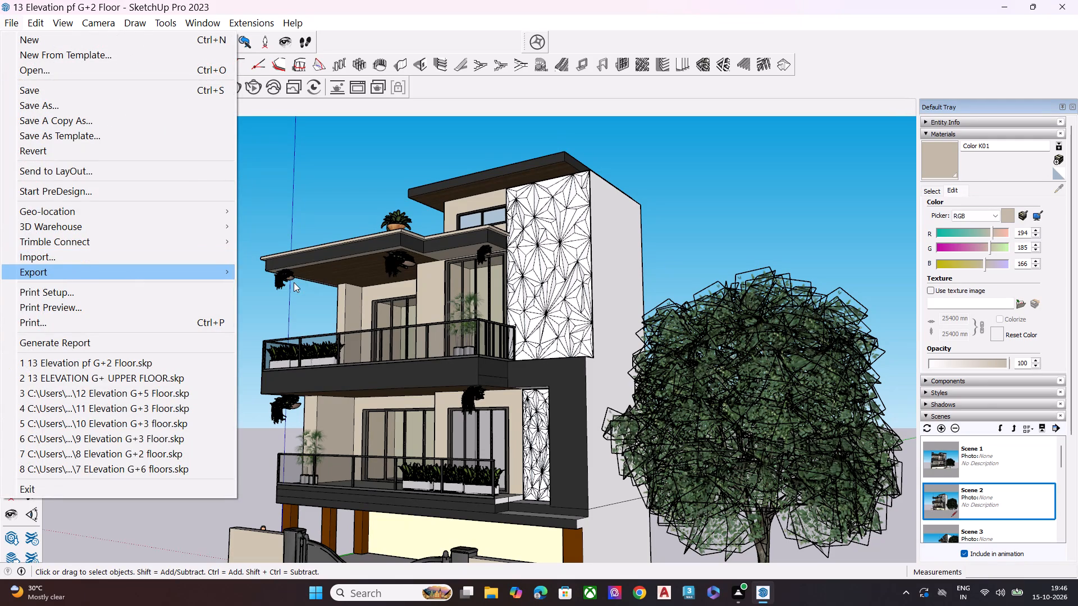
key(Right)
key(Left)
key(Left)
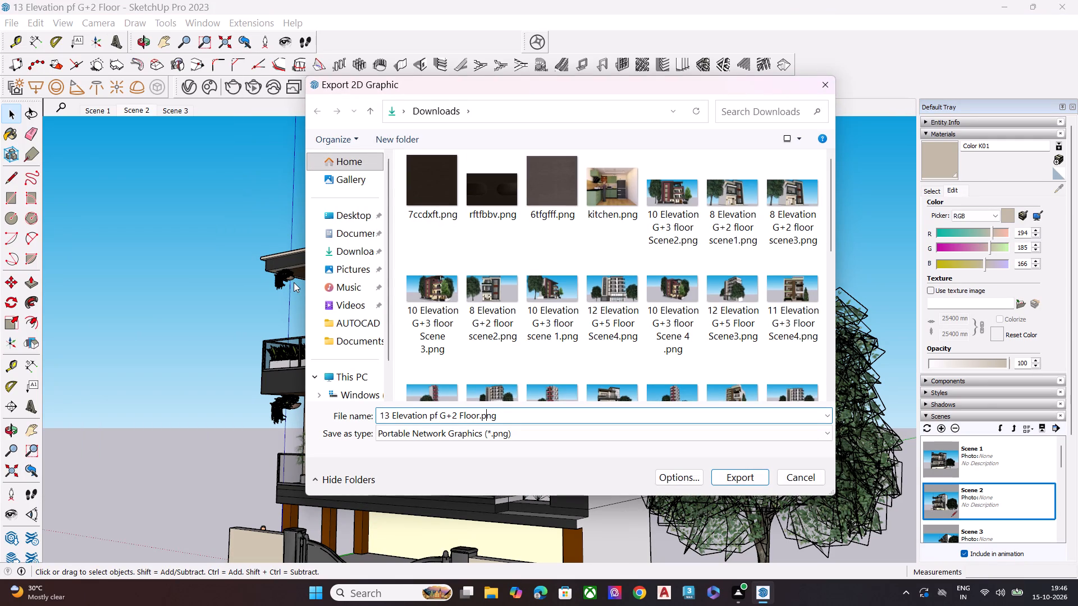
key(Left)
key(Left)
key(Left)
key(Right)
key(space)
text(Sc)
text(ene)
key(2)
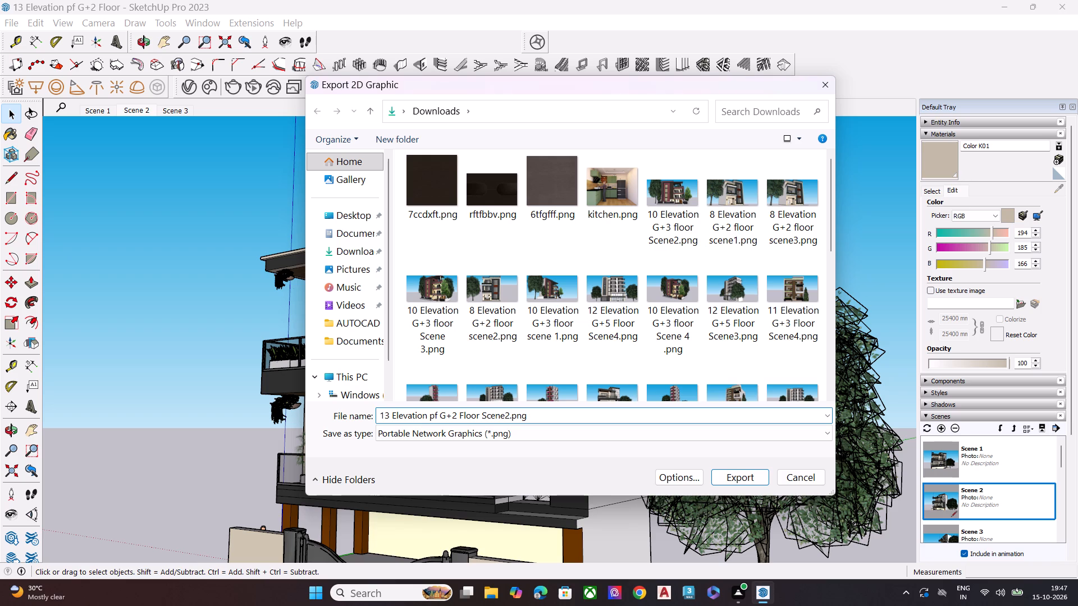
key(Return)
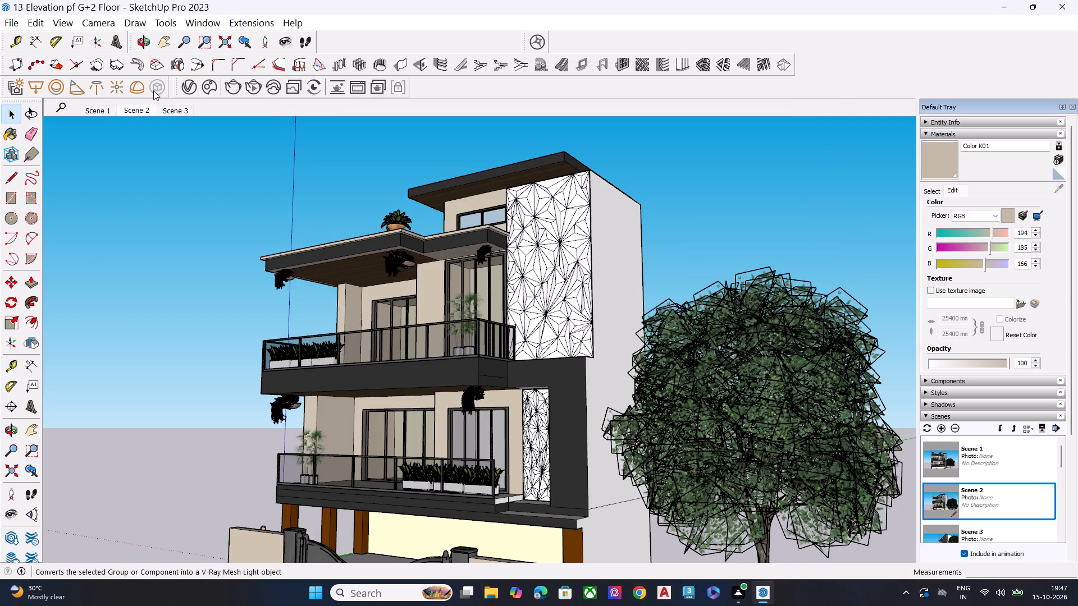
Export the Scene 3 view as a PNG image named "13 Elevation pf G+2 Floor Scene3" in Downloads.
click(168, 112)
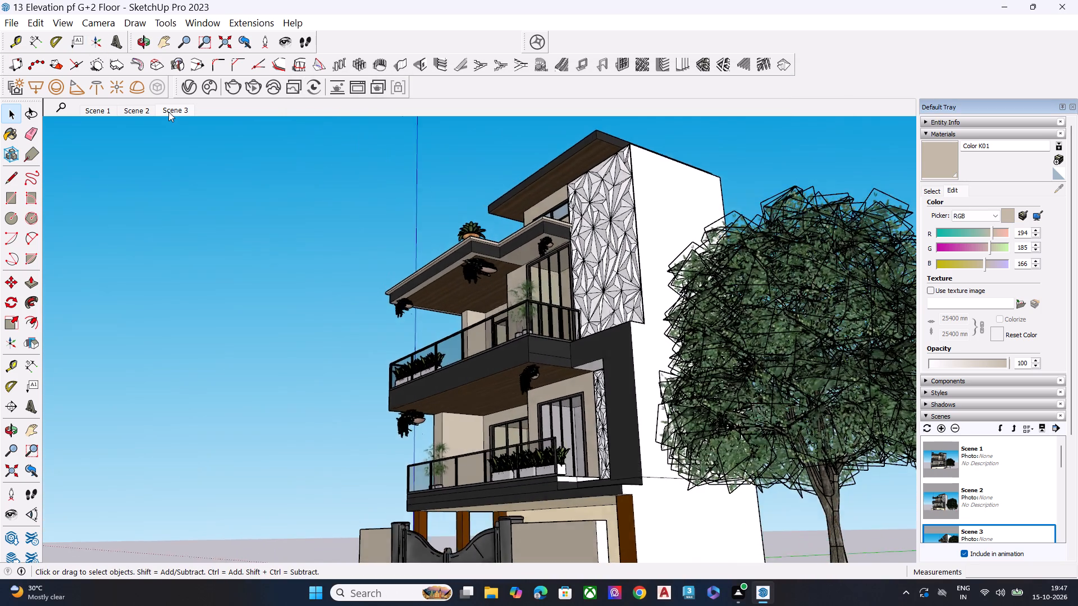
click(19, 24)
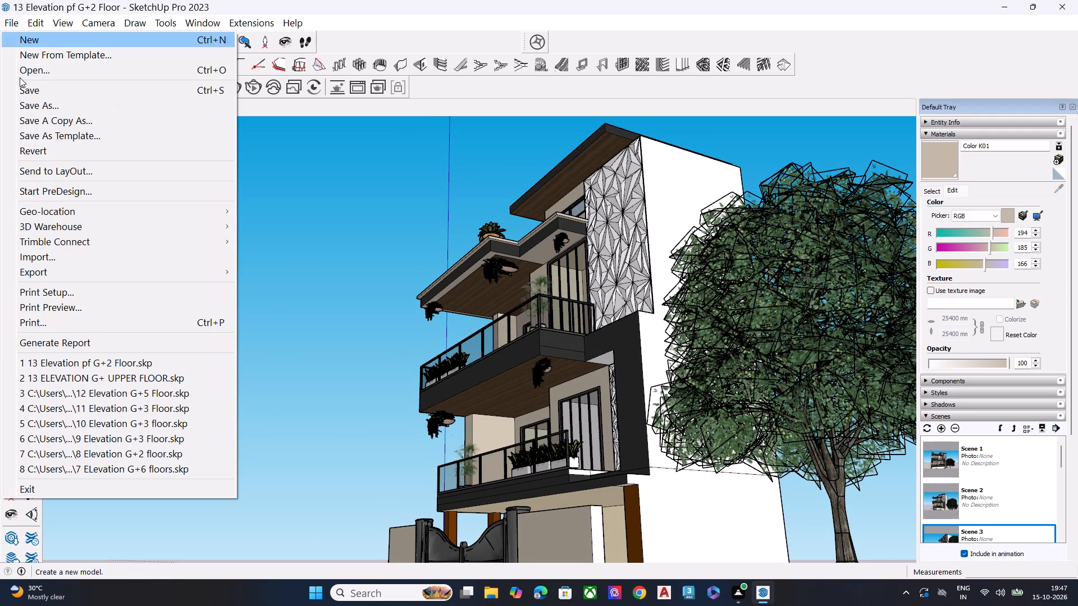
click(62, 276)
click(278, 290)
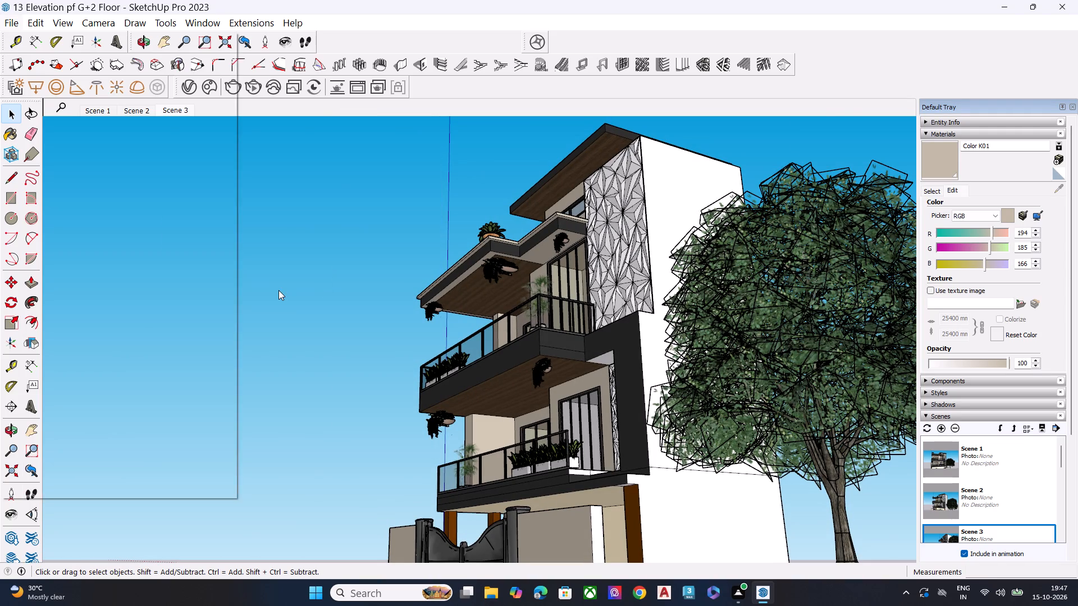
key(Right)
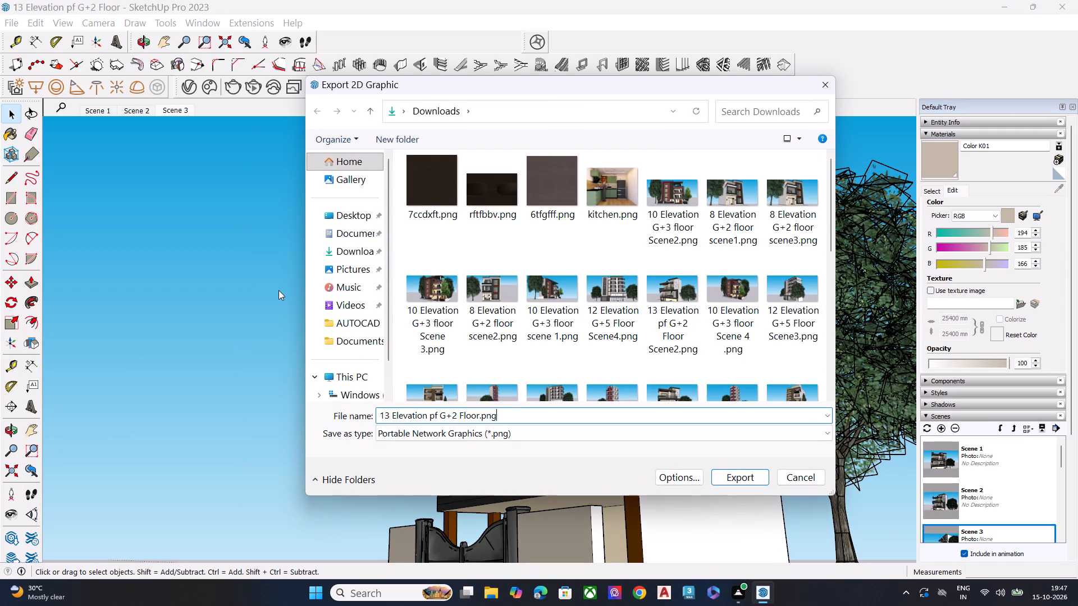
key(Left)
key(Left)
key(Left)
key(Left)
key(space)
key(shift+s)
text(cene)
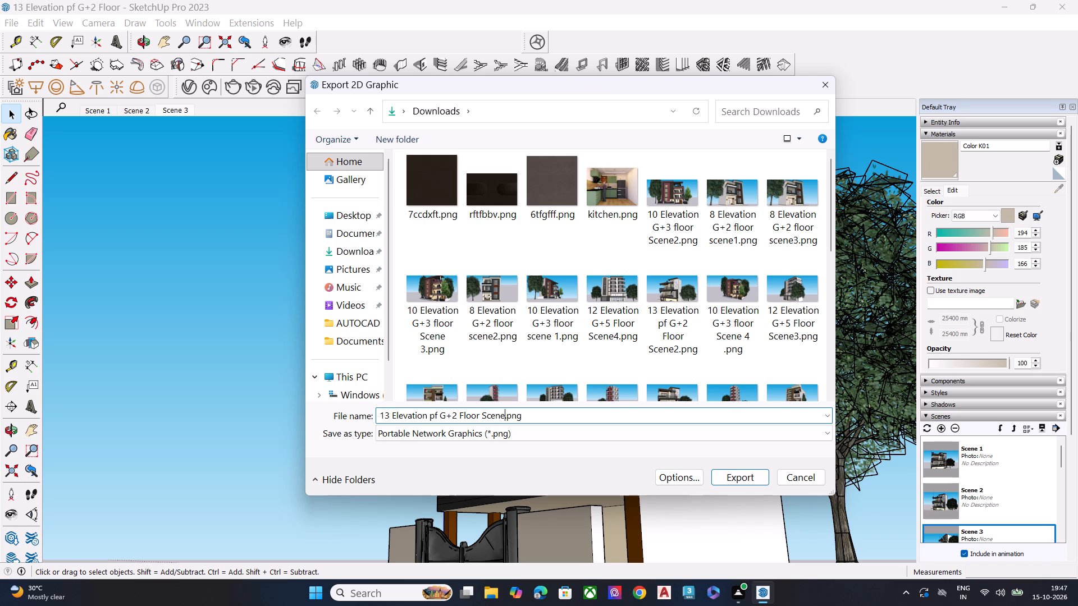
key(3)
key(Return)
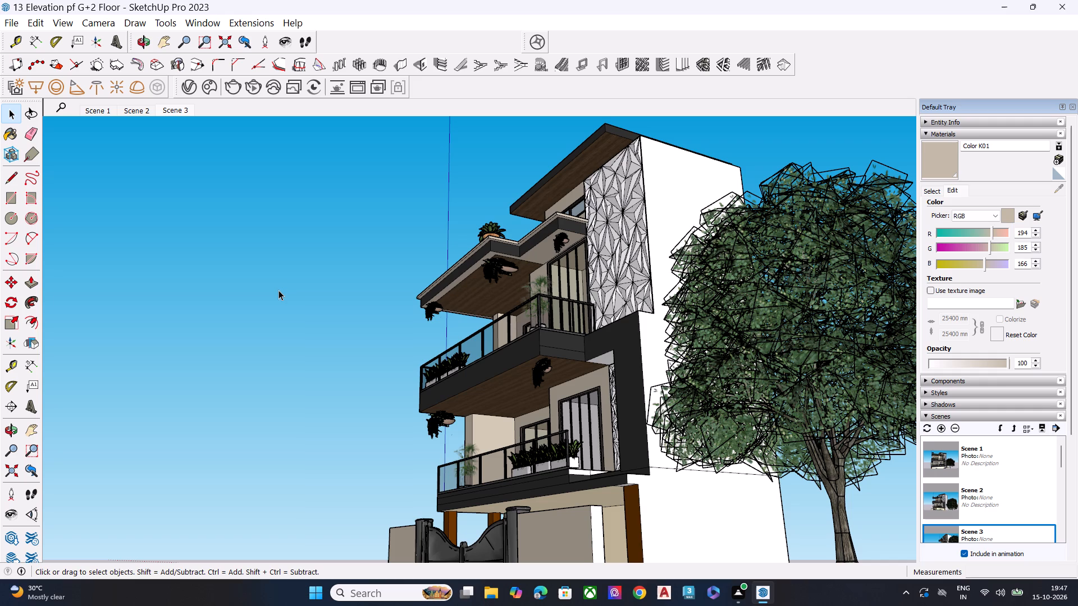
Review the three saved scenes and examine the building from other angles to look for another presentation view.
scroll(444, 235, down, 4)
click(150, 111)
key(space)
key(space)
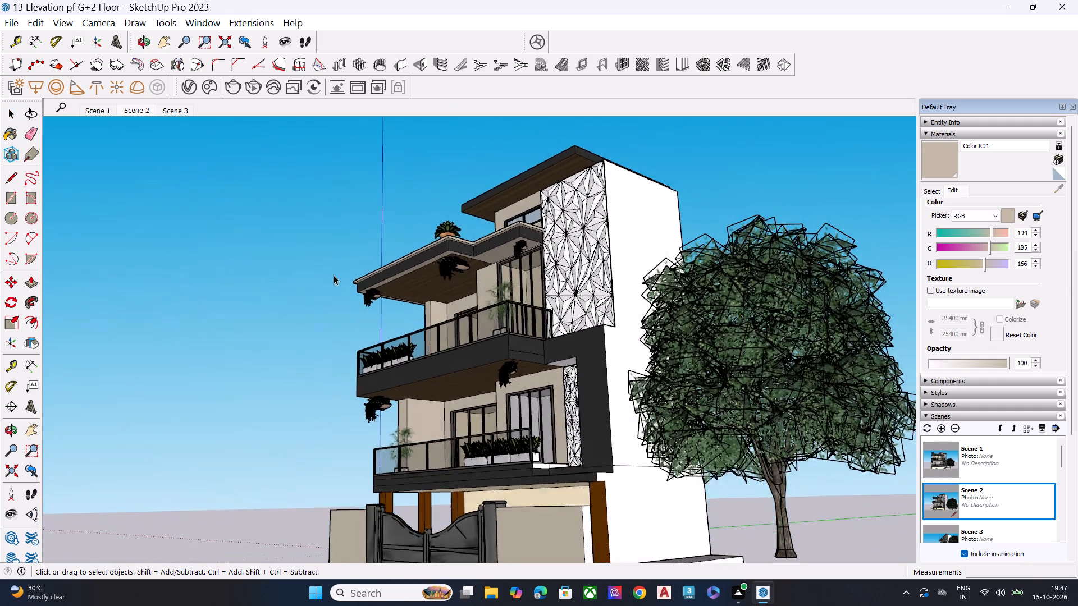
key(space)
key(space)
key(space)
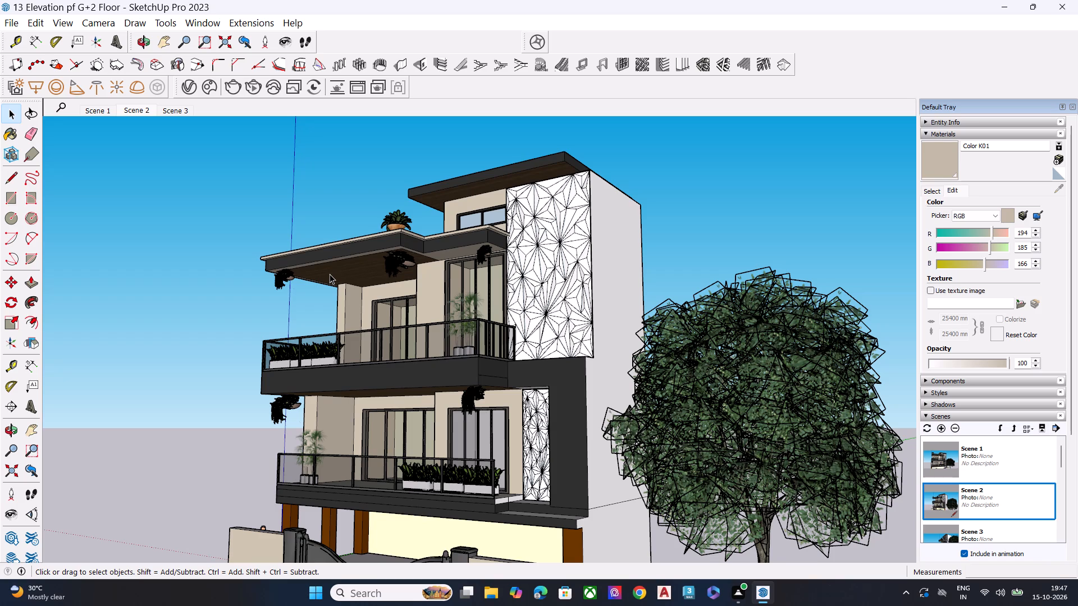
key(space)
scroll(399, 286, down, 7)
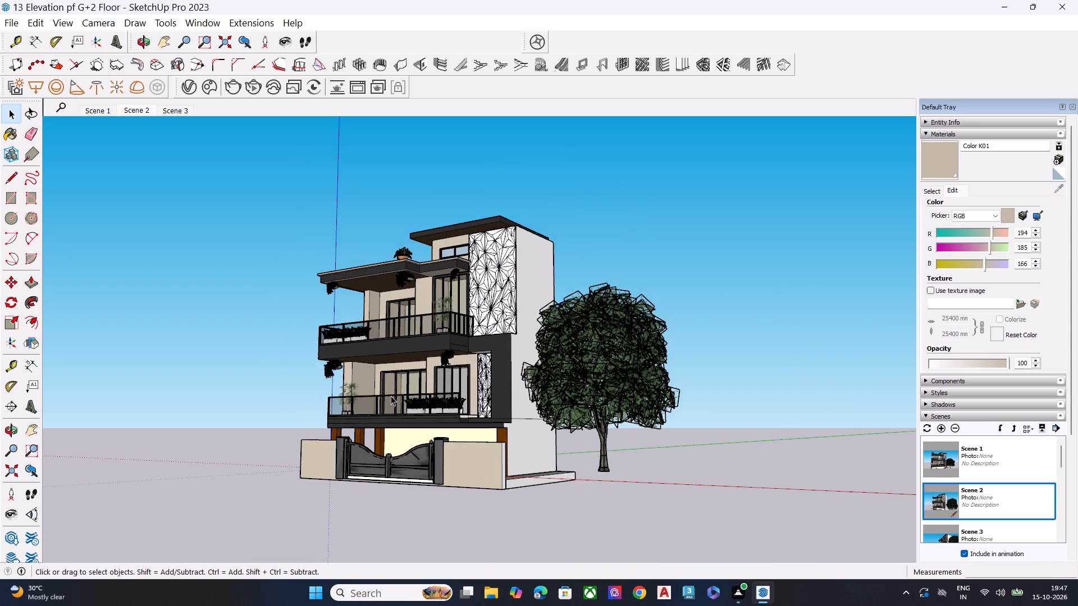
middle_drag(394, 397, 606, 451)
scroll(528, 478, up, 2)
middle_drag(470, 464, 421, 384)
scroll(370, 257, up, 5)
scroll(369, 258, down, 6)
middle_drag(496, 341, 514, 372)
click(183, 110)
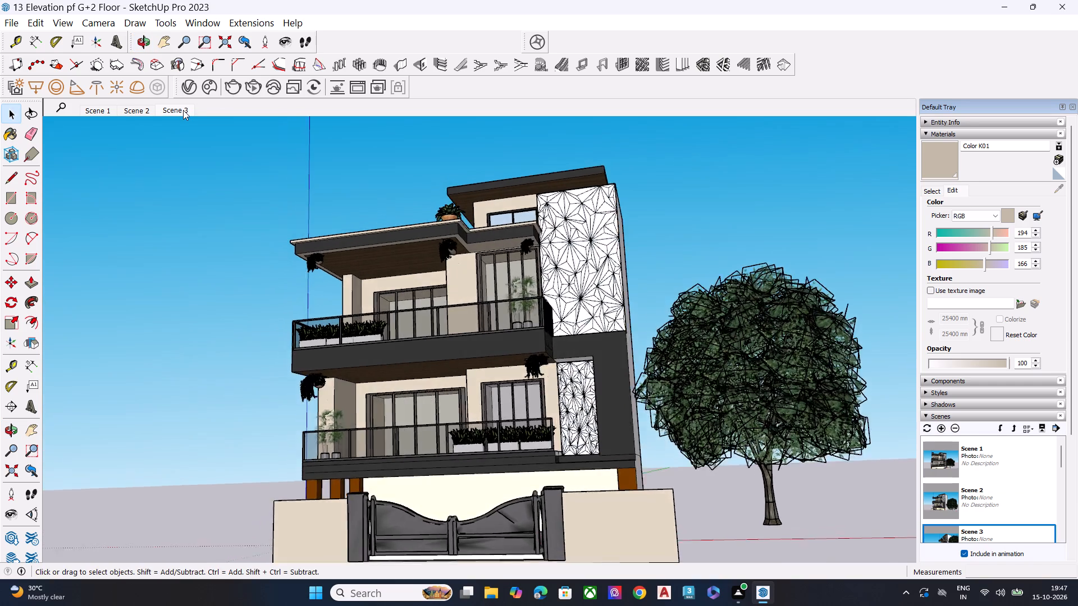
click(126, 107)
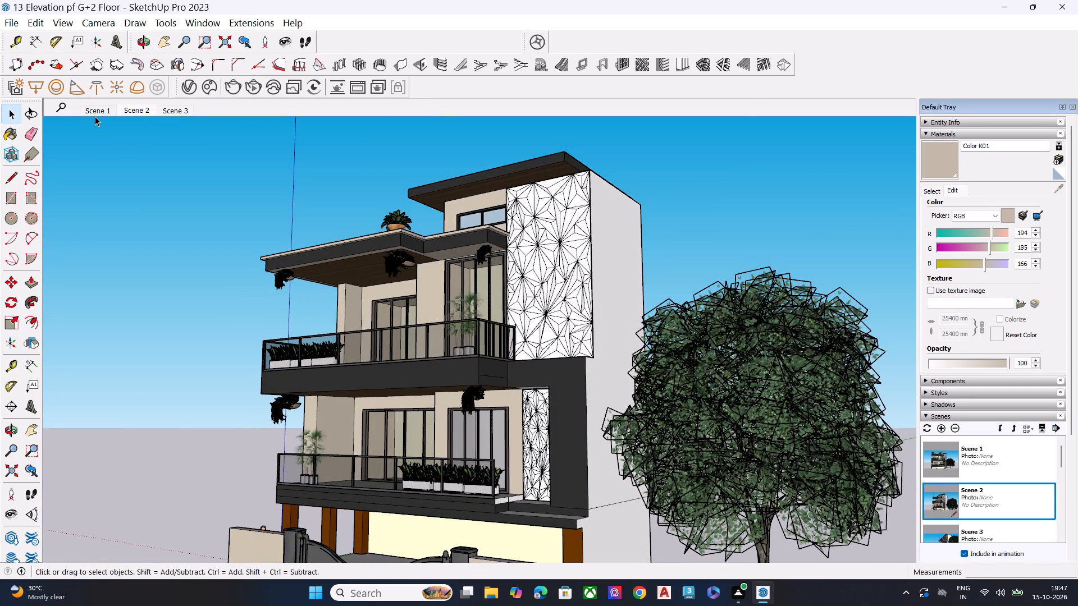
click(95, 113)
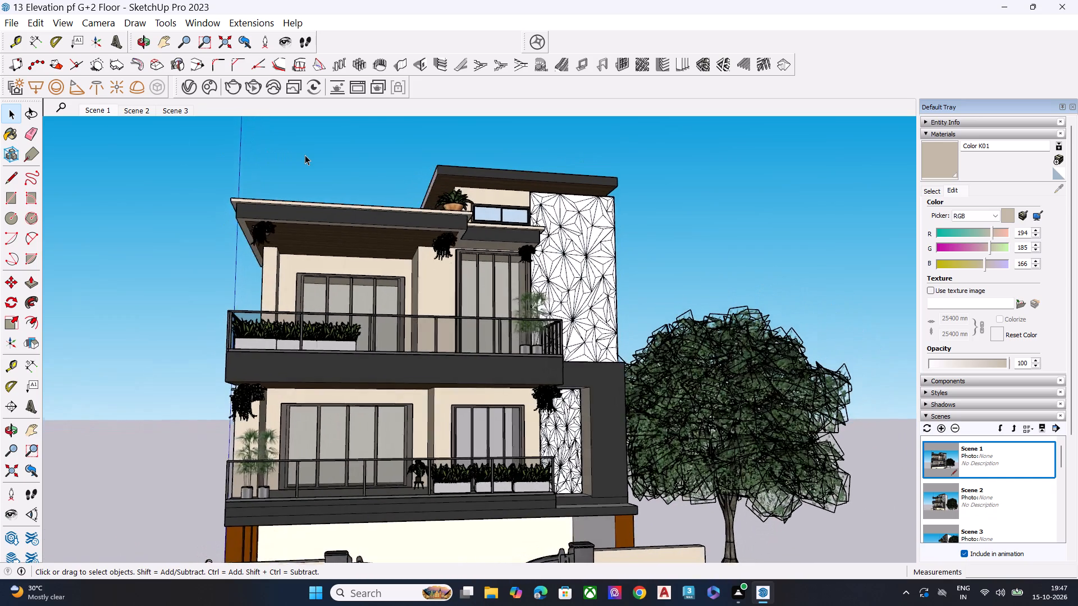
scroll(428, 224, down, 4)
middle_drag(494, 324, 335, 314)
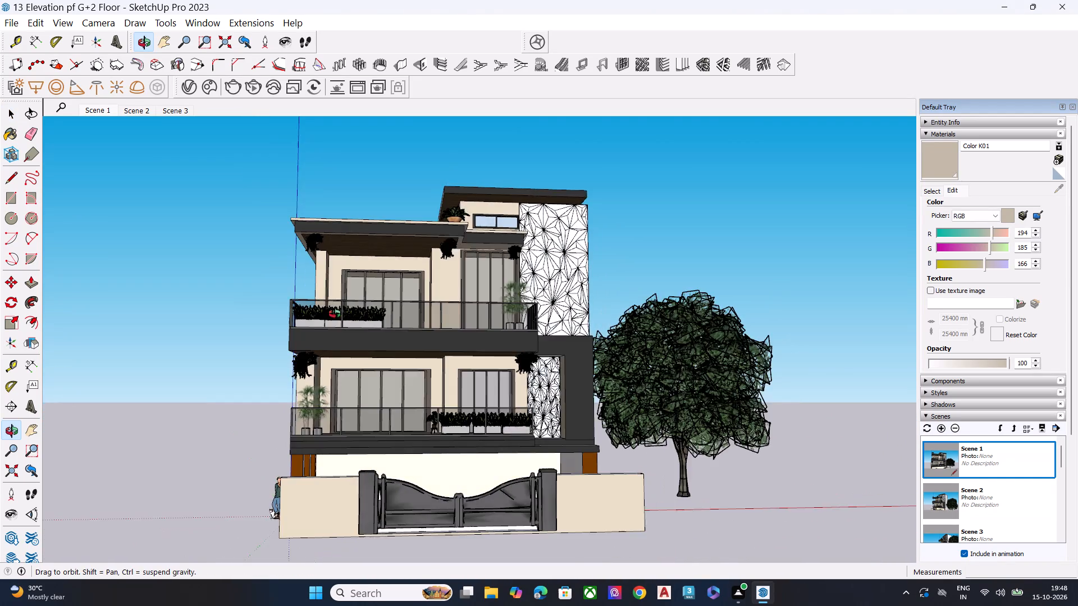
middle_drag(335, 314, 332, 313)
Add a new scene showing the whole building nearly straight from the front, with the gate, boundary wall and tree in frame.
click(186, 111)
middle_drag(404, 251, 513, 264)
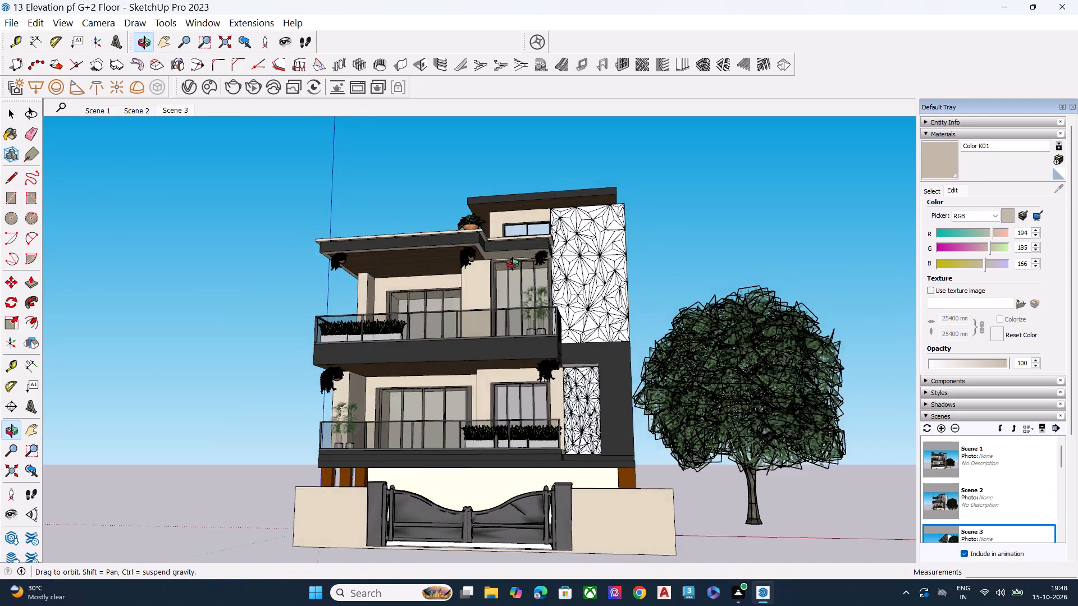
middle_drag(513, 264, 509, 252)
scroll(414, 424, down, 4)
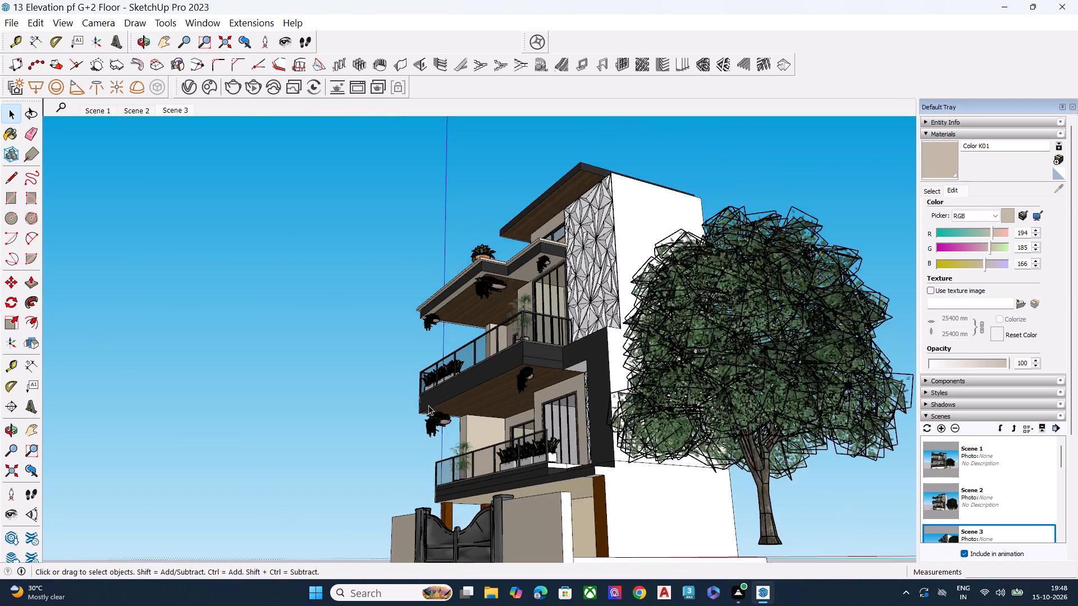
scroll(428, 405, down, 2)
scroll(431, 416, up, 1)
scroll(432, 417, down, 1)
scroll(435, 419, up, 1)
middle_drag(440, 422, 673, 401)
scroll(511, 416, up, 6)
middle_drag(511, 416, 520, 425)
scroll(418, 402, up, 1)
scroll(418, 402, down, 1)
middle_drag(418, 402, 433, 422)
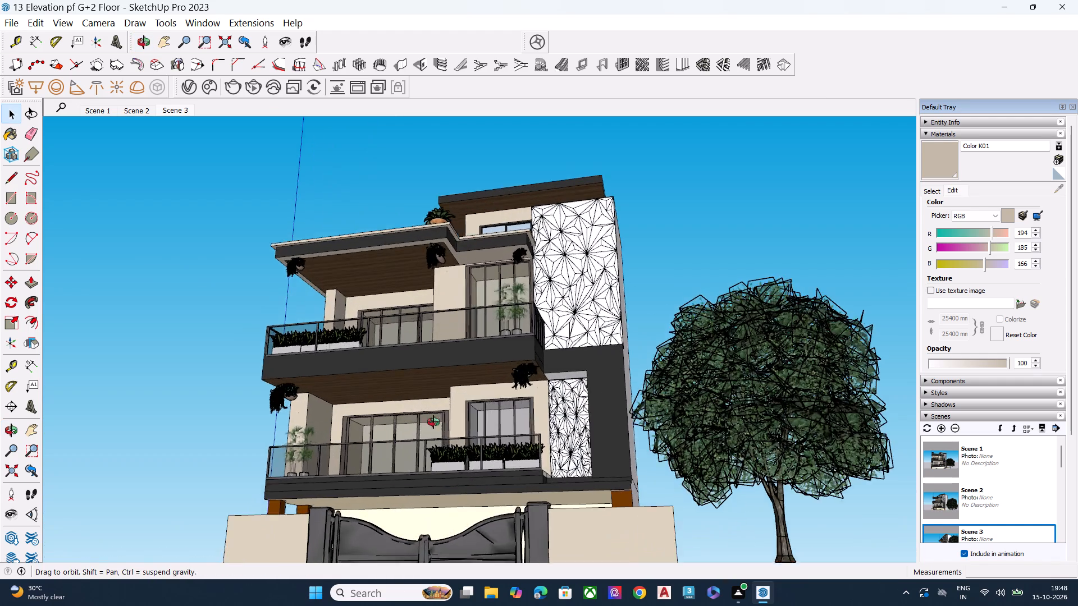
middle_drag(433, 422, 462, 472)
scroll(454, 410, up, 1)
scroll(465, 306, down, 7)
middle_drag(505, 401, 534, 423)
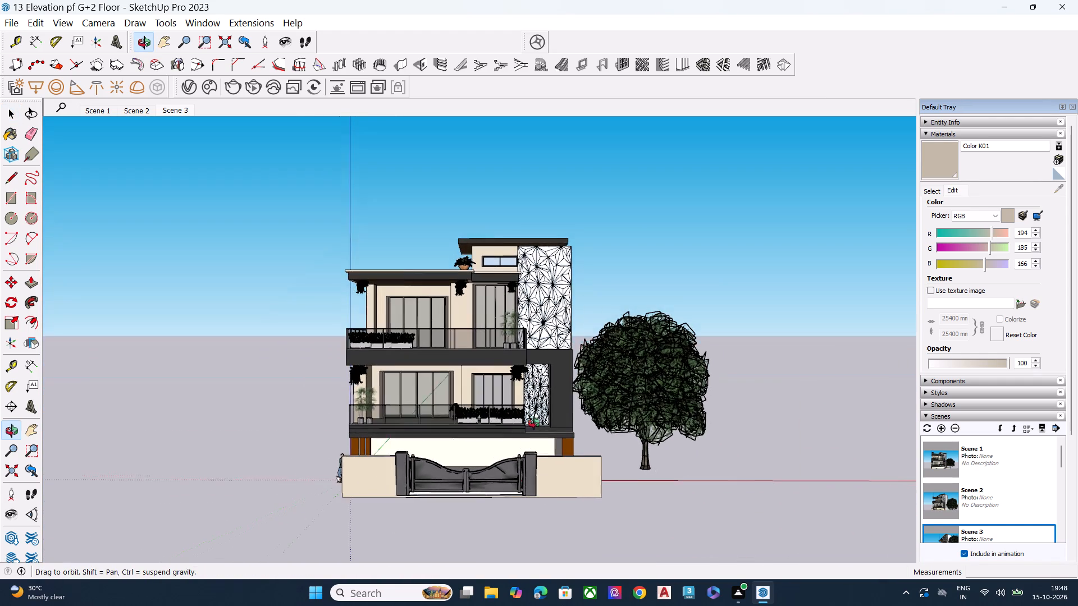
middle_drag(534, 423, 543, 417)
scroll(533, 416, up, 3)
scroll(482, 405, down, 2)
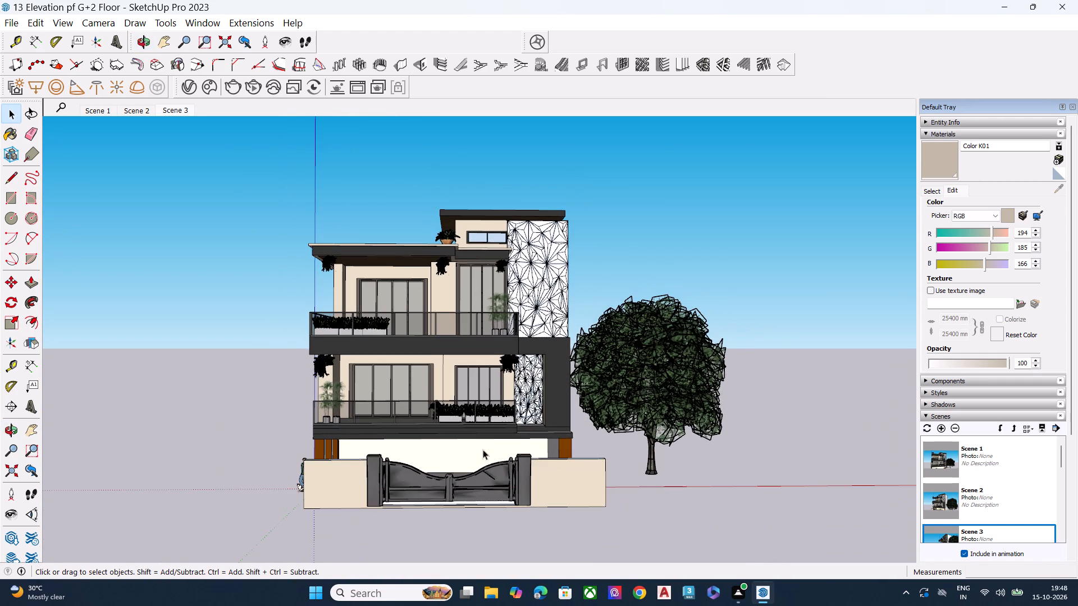
middle_drag(478, 467, 474, 456)
scroll(478, 467, up, 1)
scroll(386, 346, up, 1)
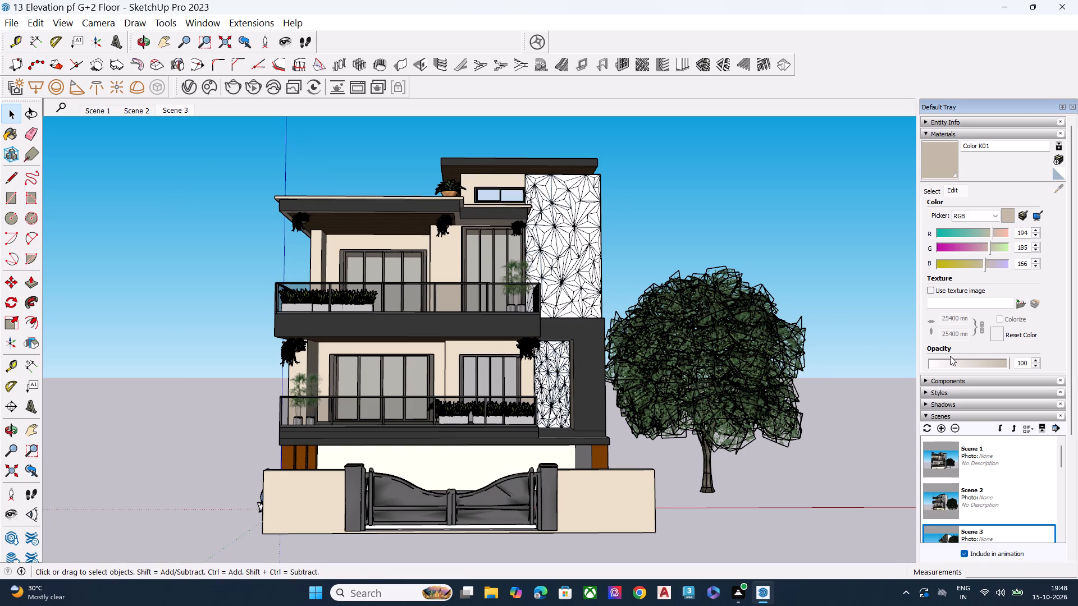
click(941, 428)
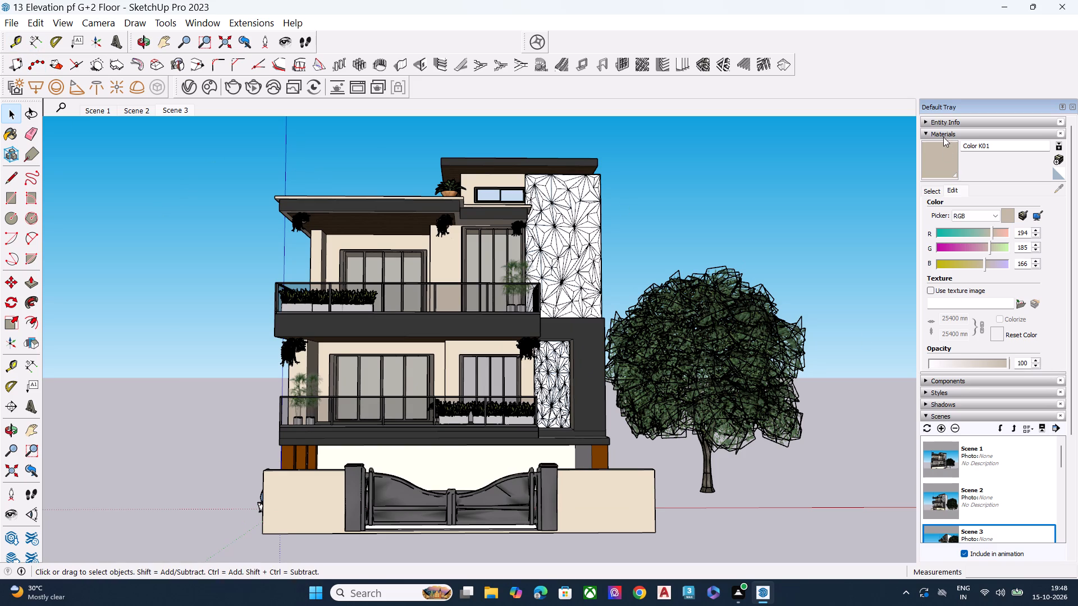
click(944, 134)
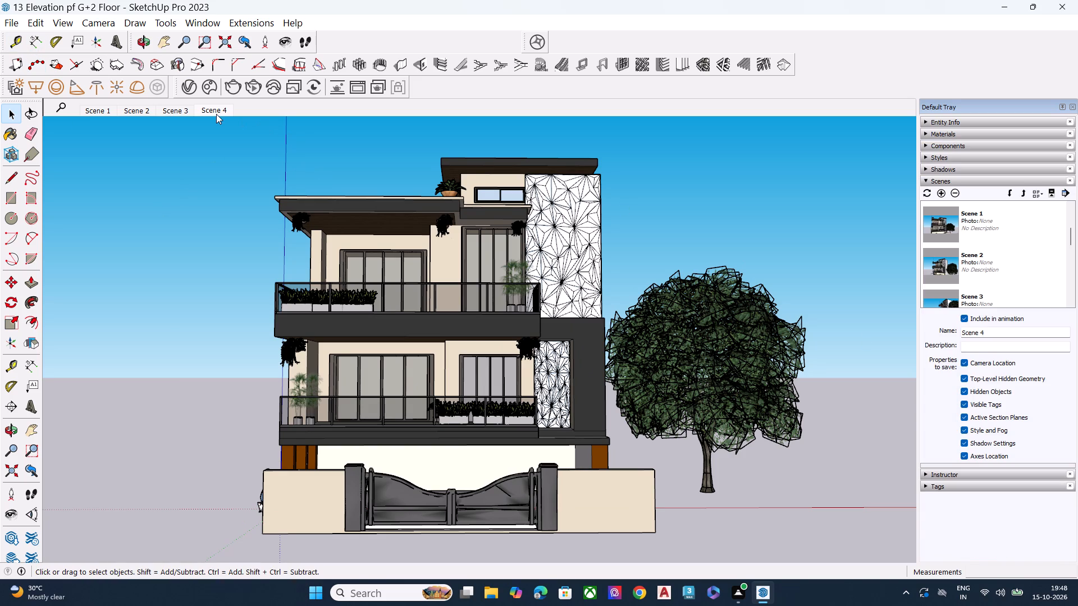
Export the Scene 4 view as a PNG image named "13 Elevation pf G+2 Floor Scene4" in Downloads.
click(216, 114)
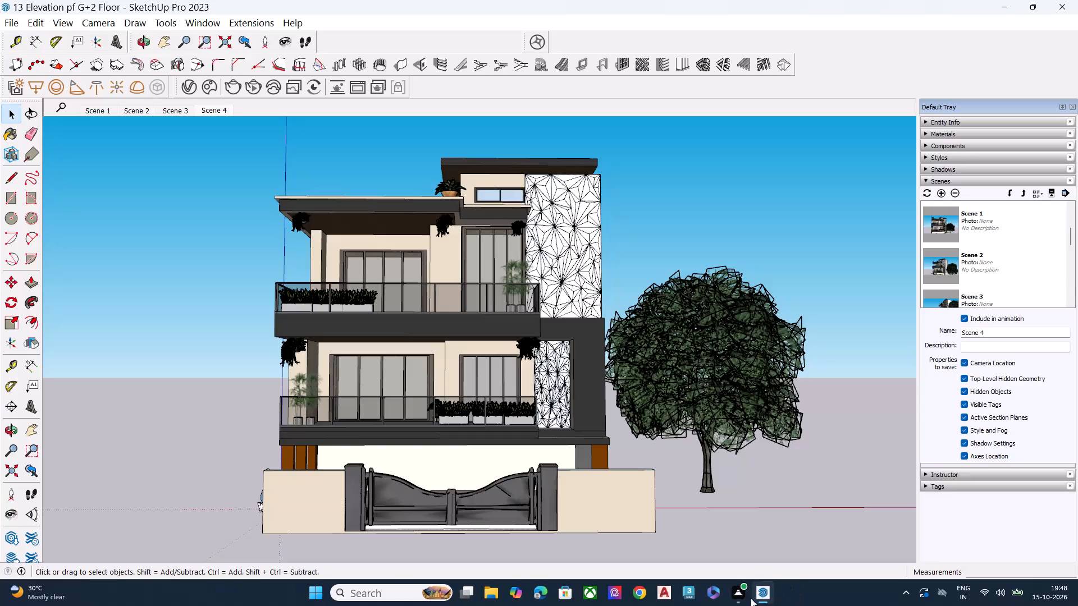
click(17, 25)
click(38, 276)
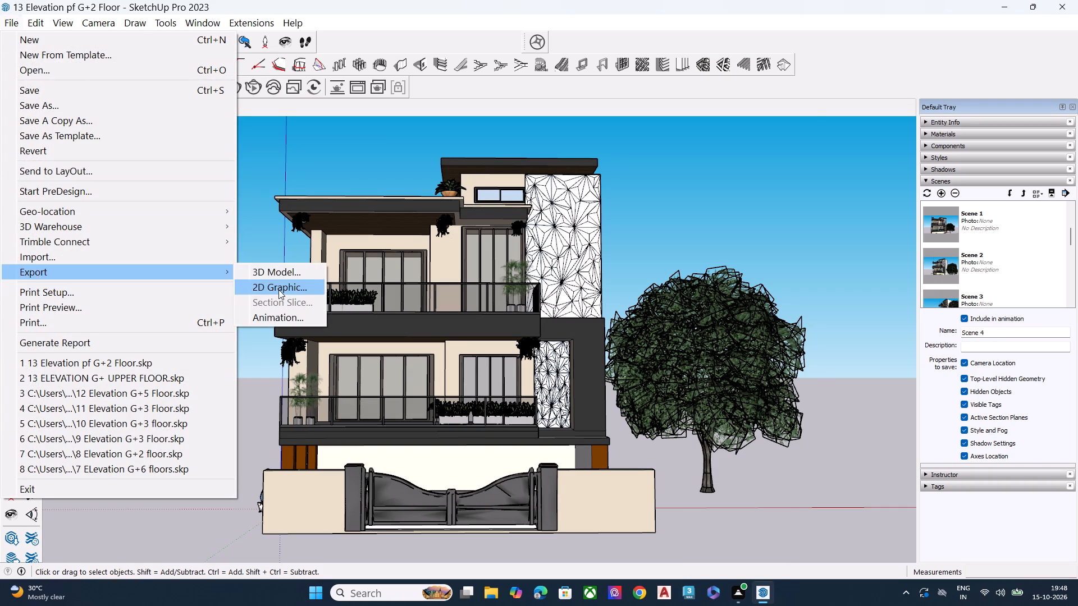
click(278, 290)
key(Right)
key(Left)
key(Left)
key(Left)
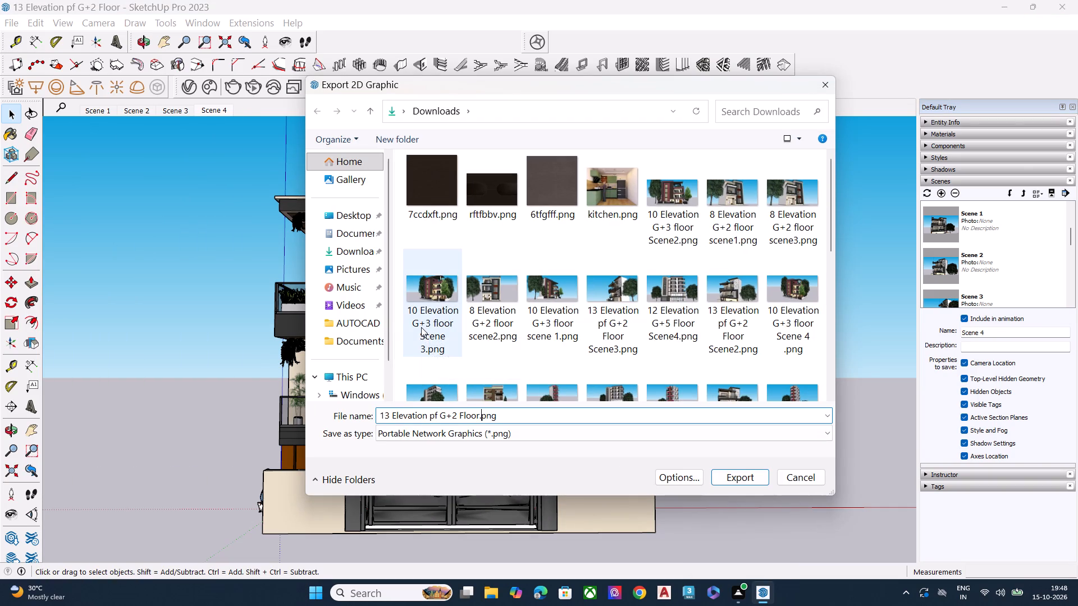
key(Left)
key(space)
text(S)
text(cene)
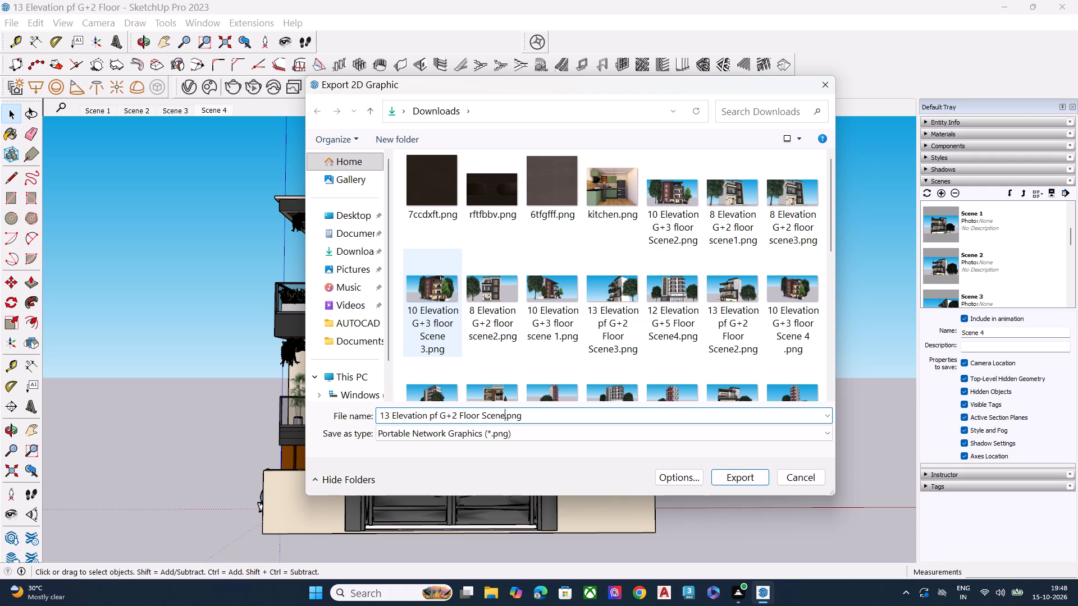
key(4)
key(Return)
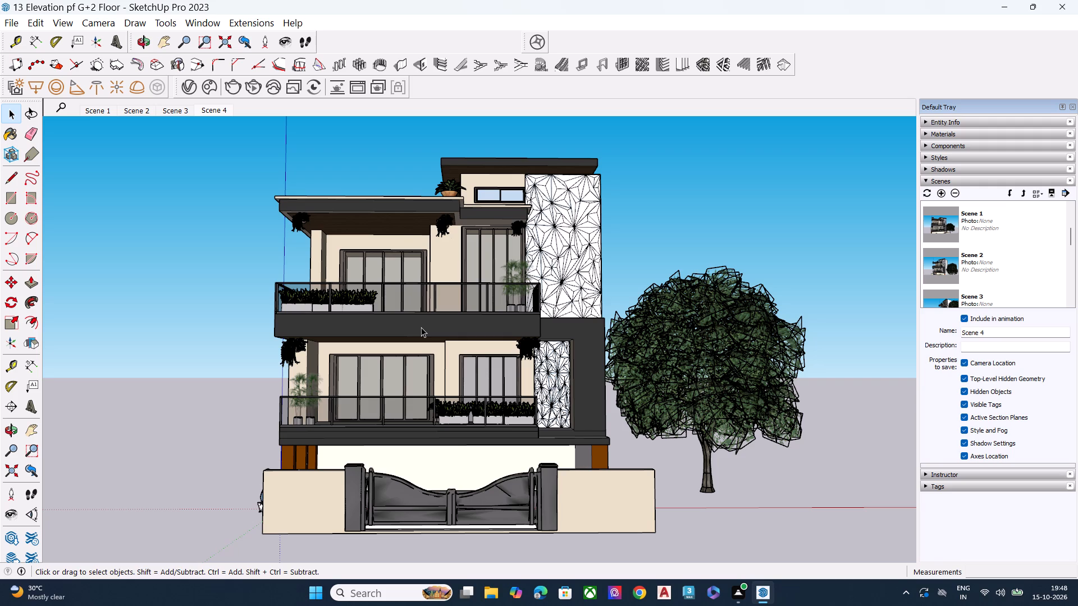
key(space)
Review the saved Scene 1 view and examine the whole building with its gate, boundary wall and tree.
click(93, 109)
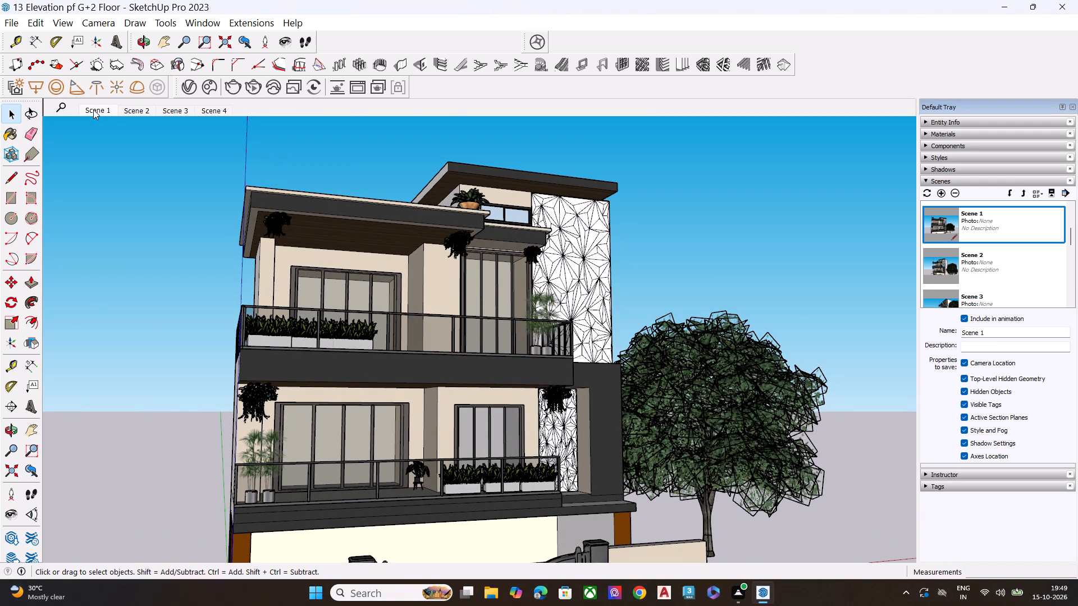
scroll(101, 109, down, 7)
scroll(427, 252, down, 2)
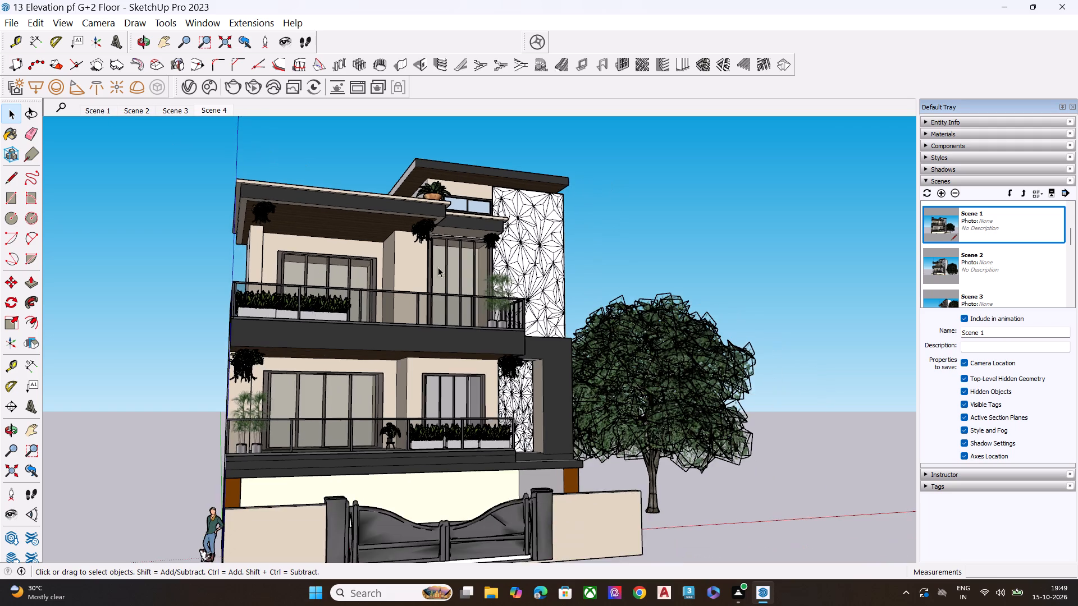
scroll(438, 267, down, 2)
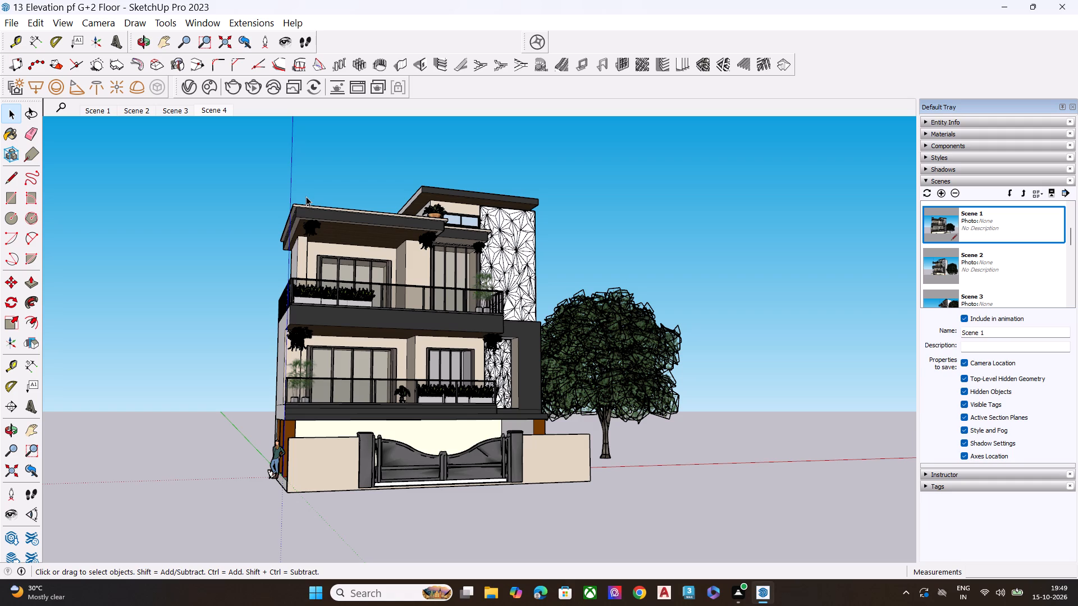
key(space)
key(space)
key(space)
drag(638, 189, 633, 191)
click(109, 108)
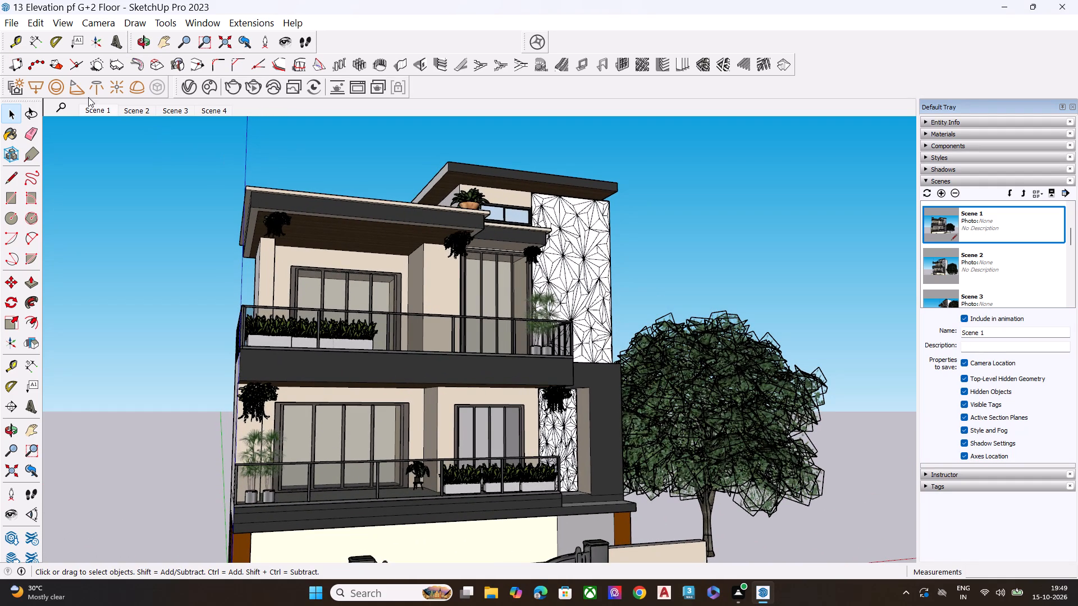
click(98, 109)
Review the saved Scene 2 view and examine the building from farther away and around to its front.
click(129, 112)
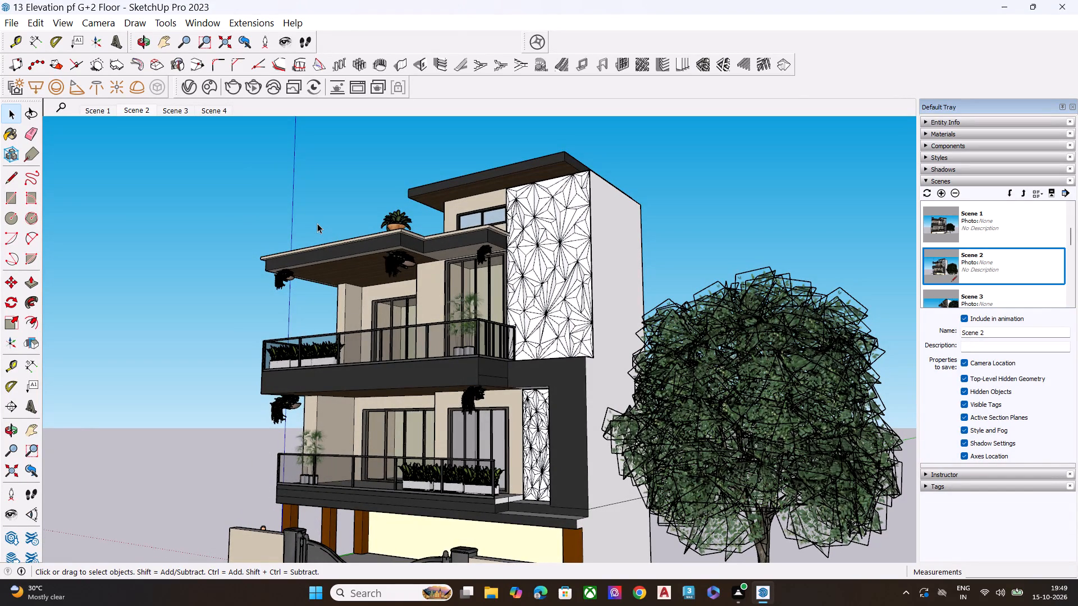
key(space)
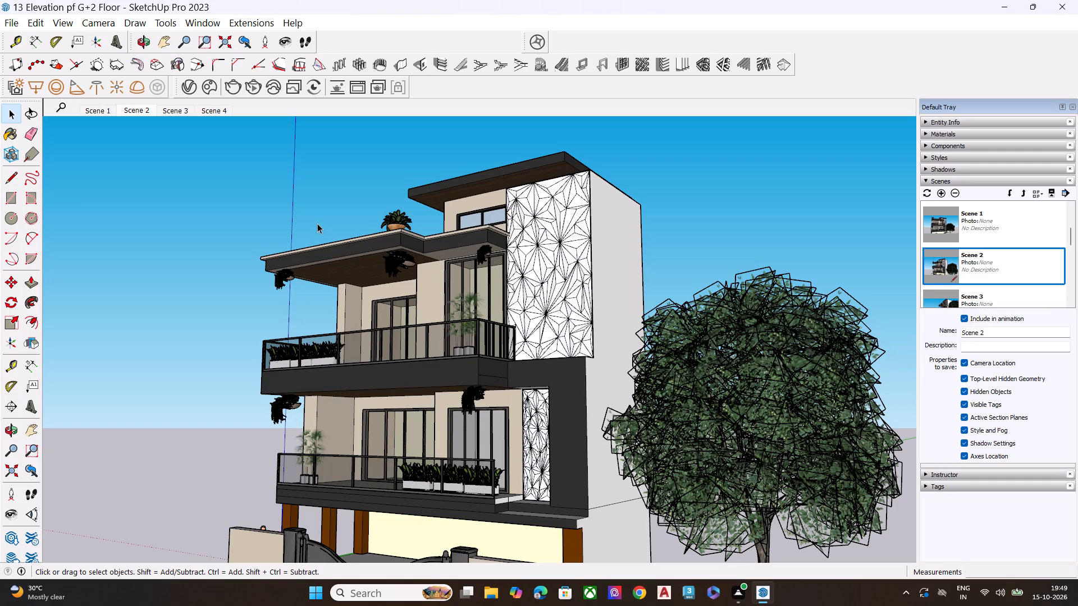
scroll(326, 217, down, 8)
key(space)
middle_drag(344, 293, 390, 327)
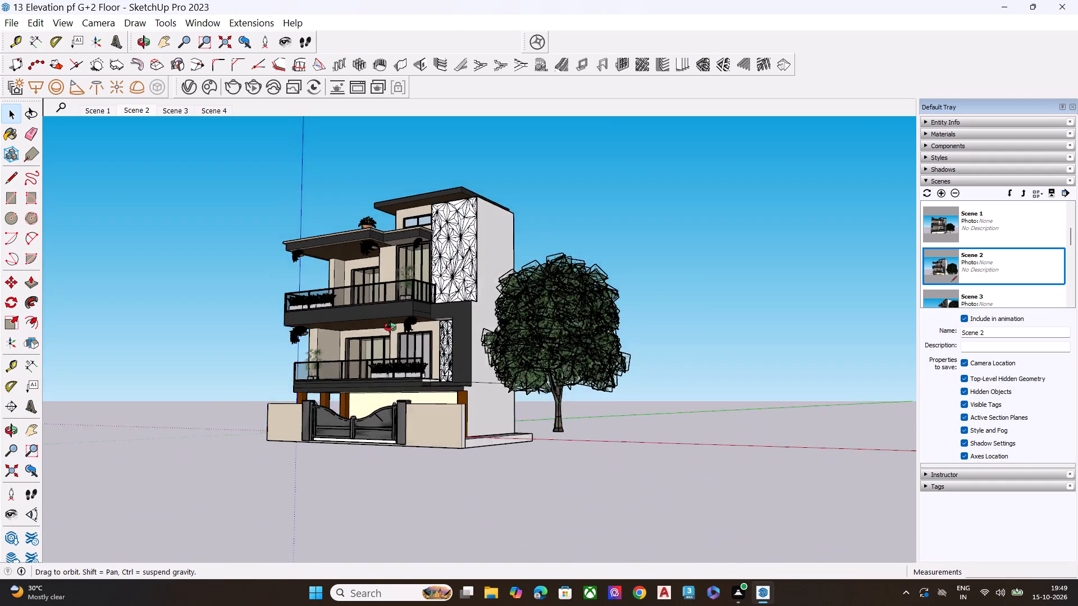
middle_drag(390, 327, 474, 364)
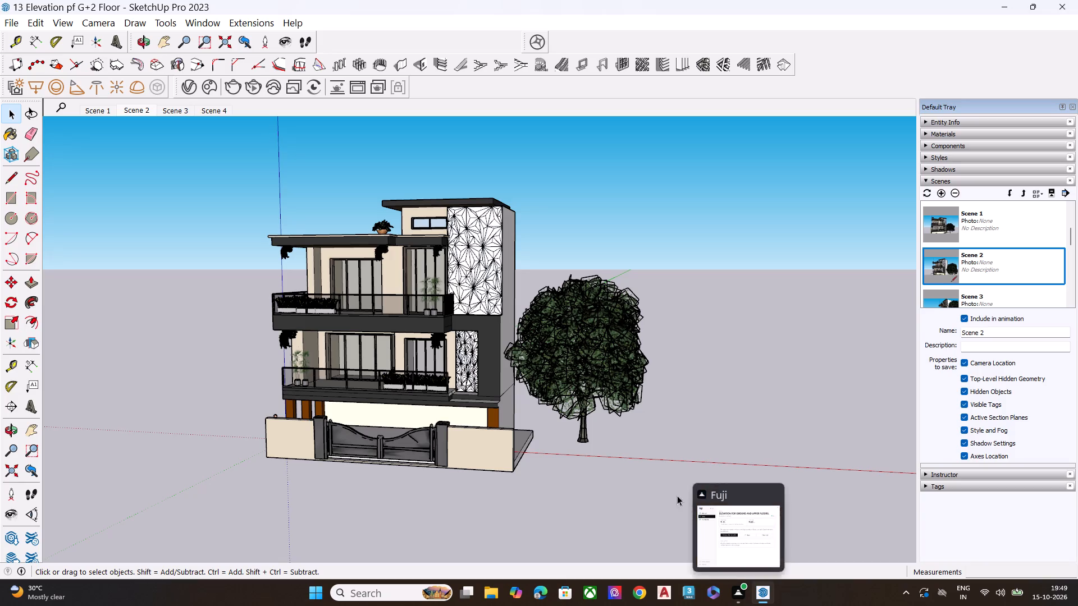
key(space)
scroll(163, 348, up, 7)
scroll(331, 380, down, 6)
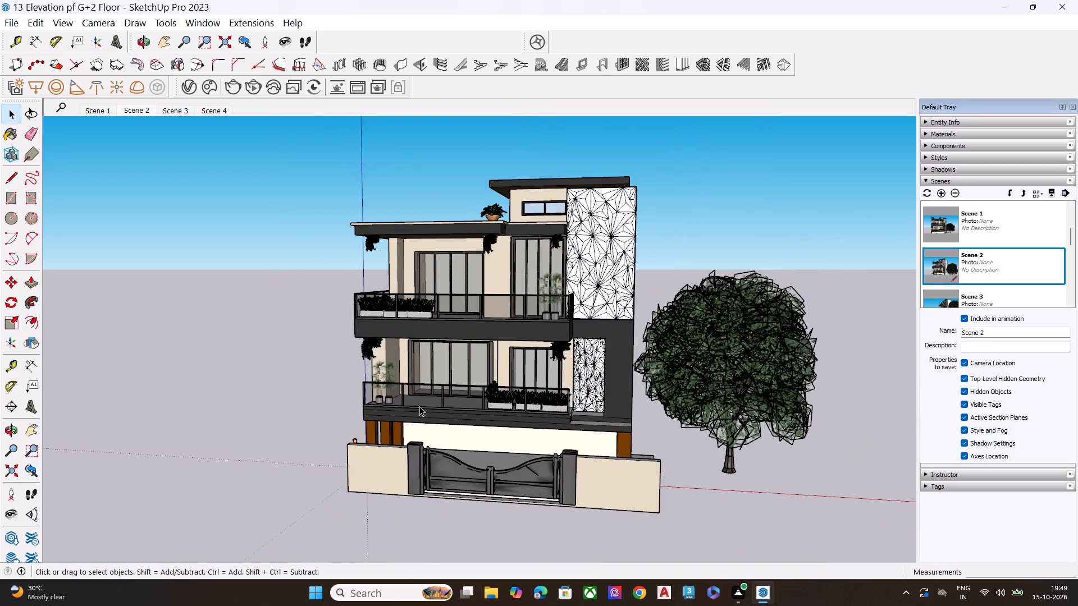
middle_drag(437, 407, 490, 402)
scroll(490, 402, up, 2)
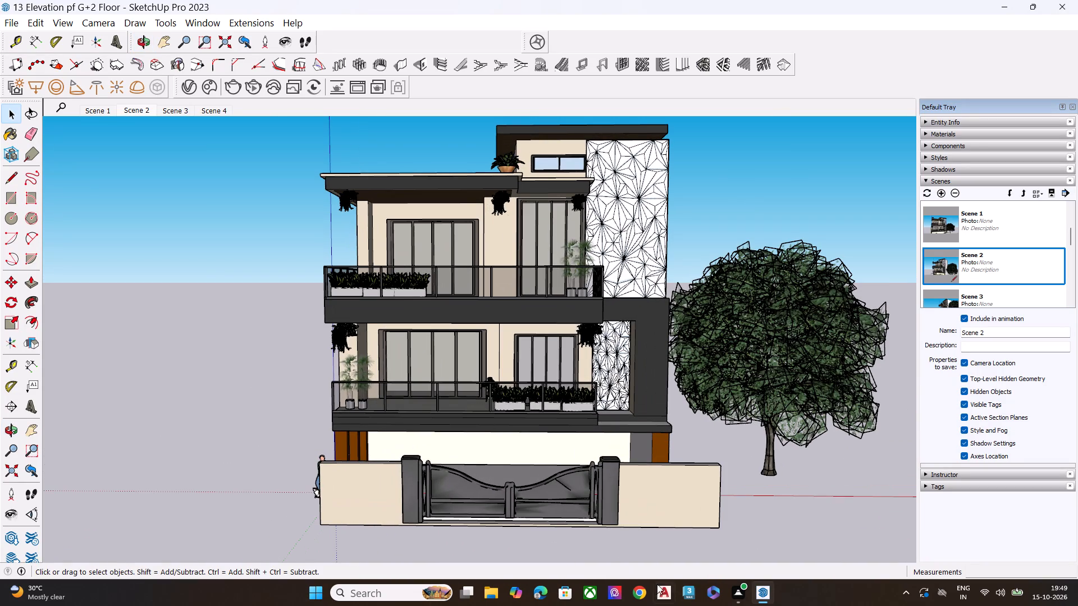
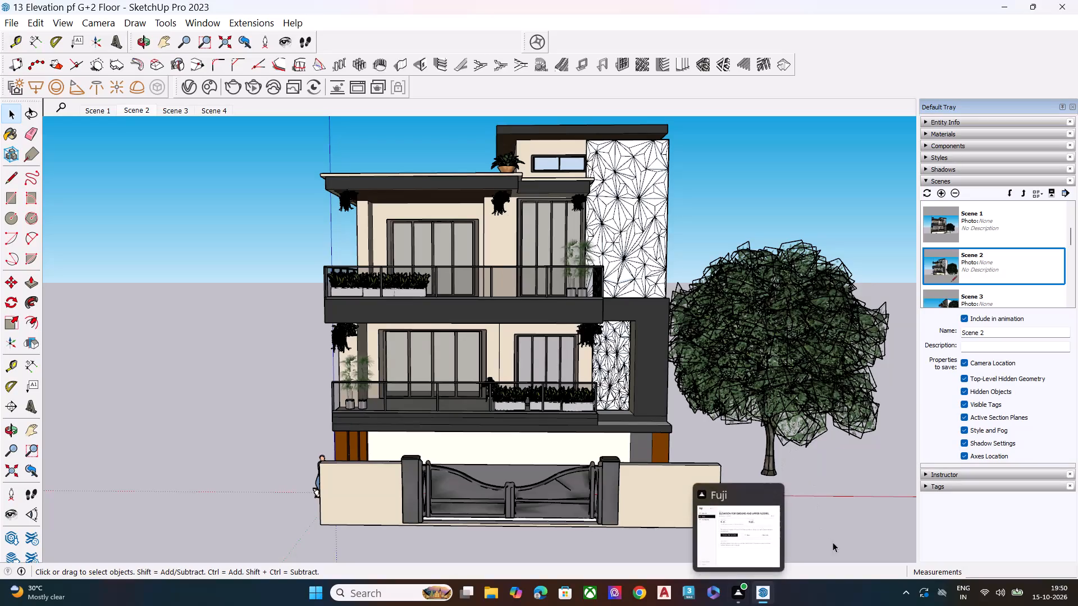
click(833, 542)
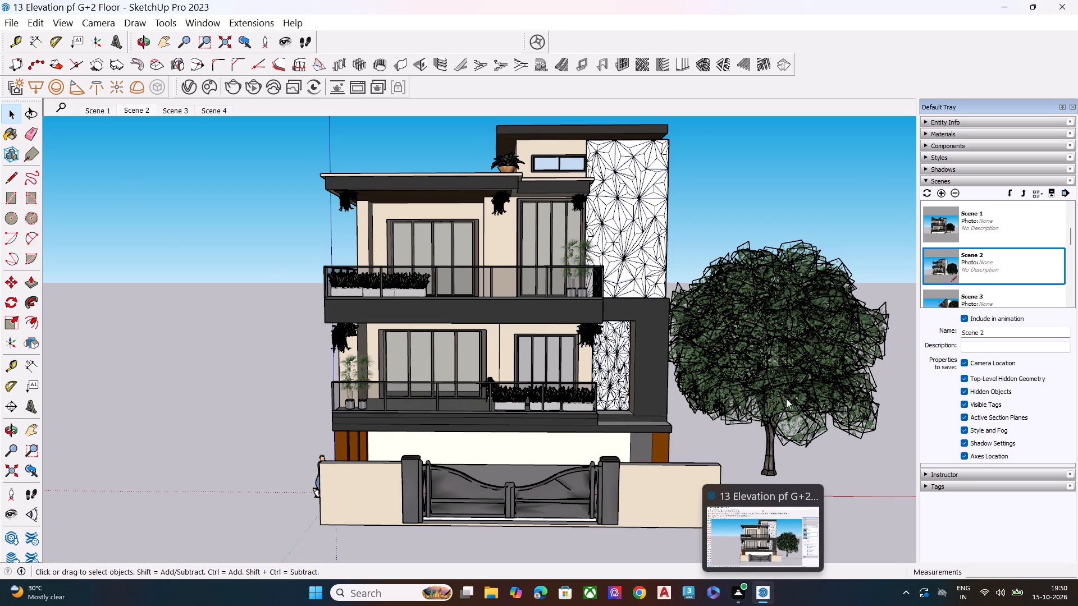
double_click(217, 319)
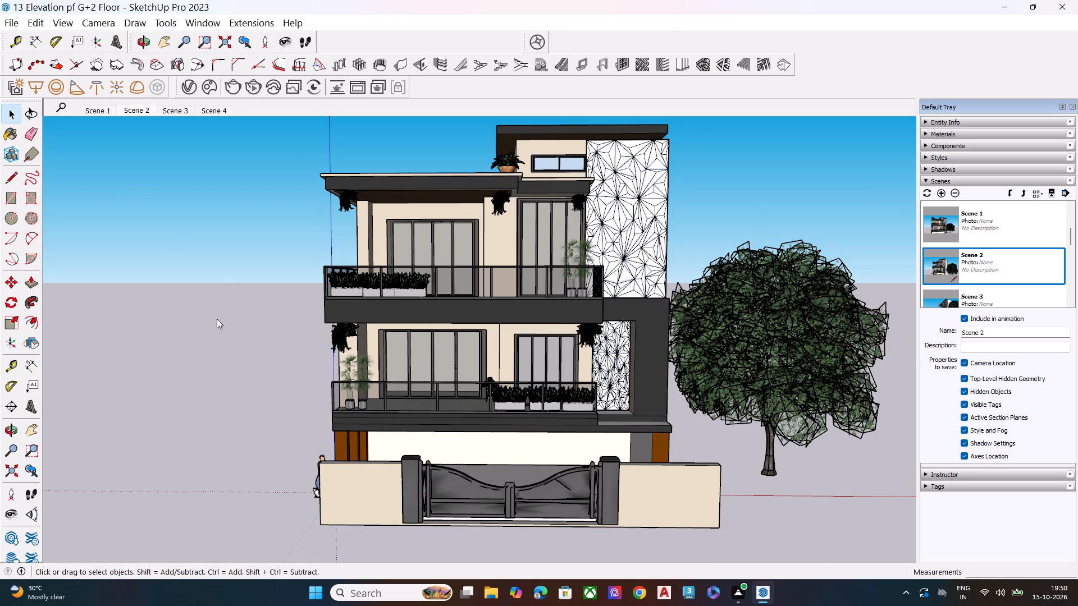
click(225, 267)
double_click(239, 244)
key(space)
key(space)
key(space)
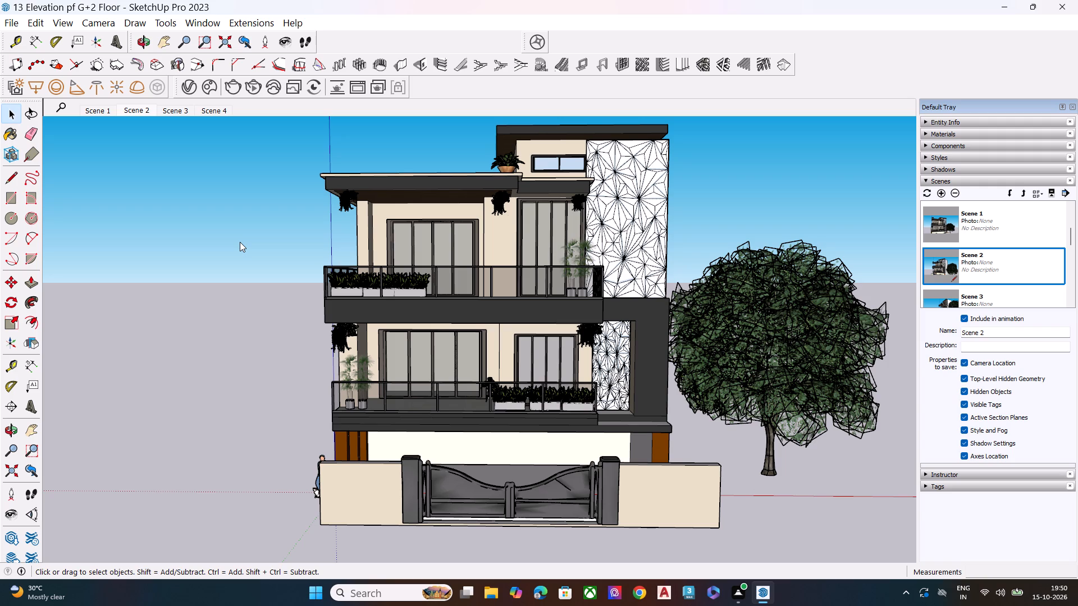
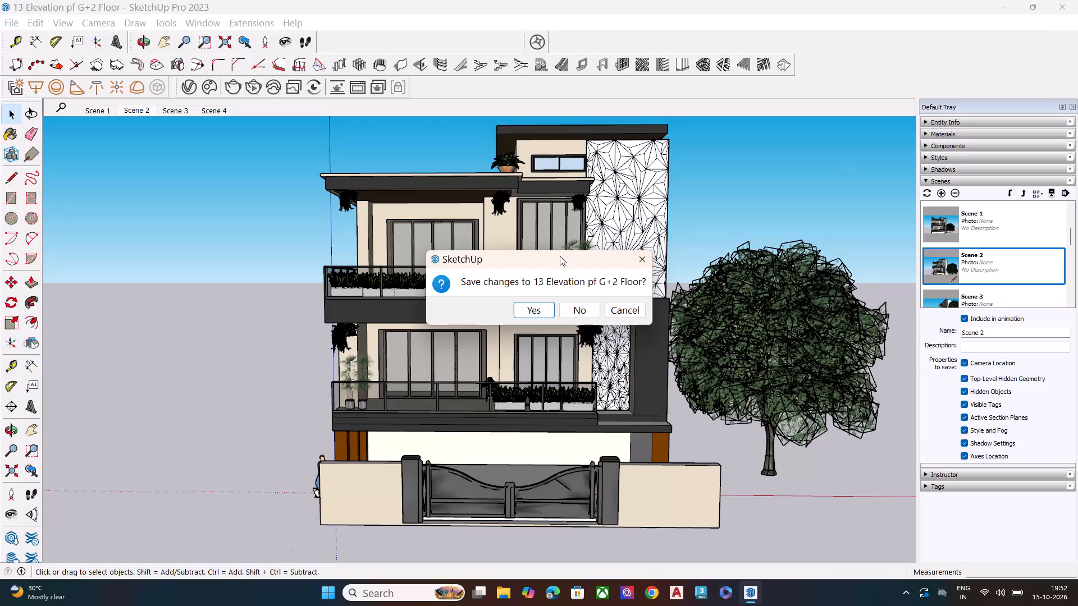
Save the changes to the 13 Elevation pf G+2 Floor model as it closes.
click(536, 309)
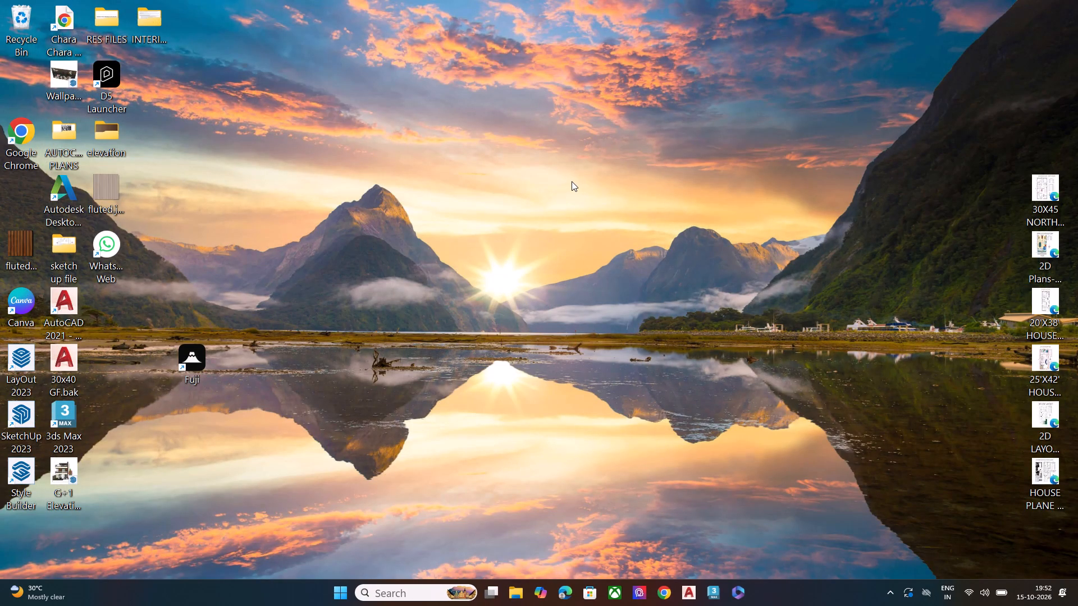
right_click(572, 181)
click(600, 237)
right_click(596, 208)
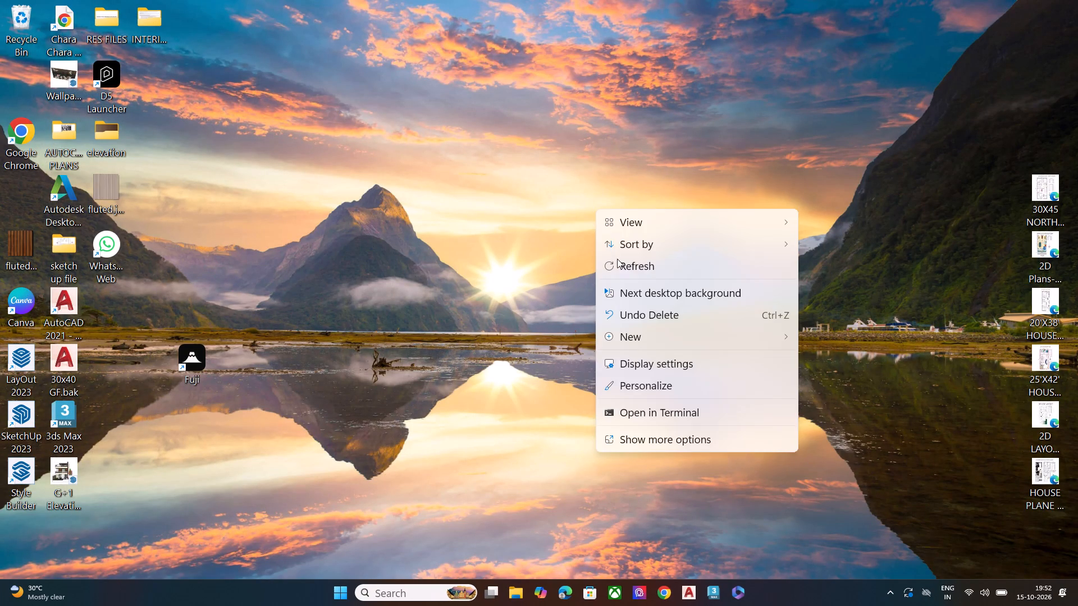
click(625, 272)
Launch the Fuji application from the desktop.
click(189, 358)
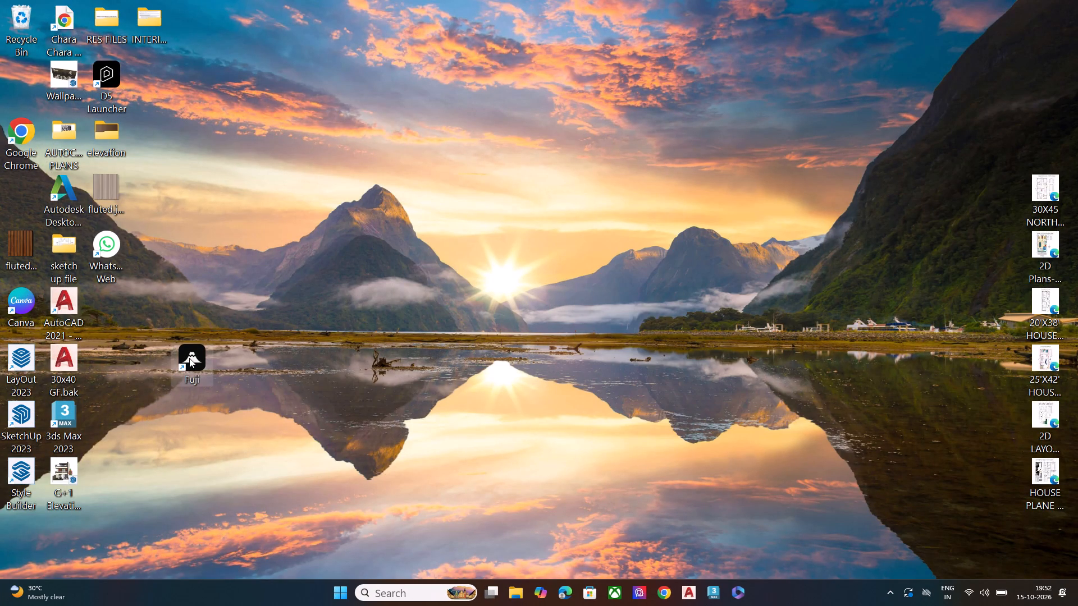
double_click(190, 357)
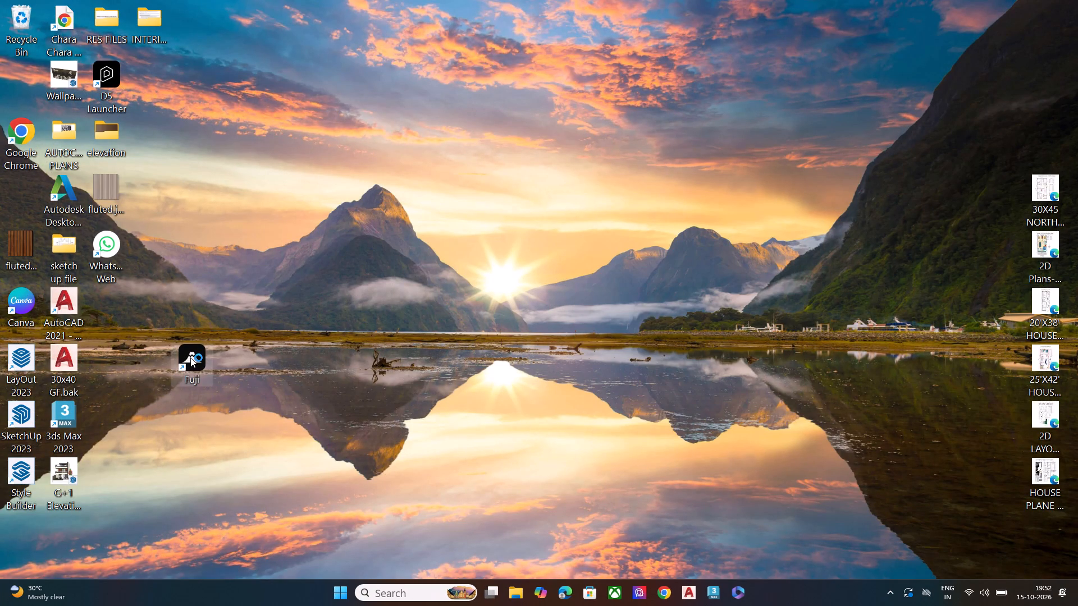